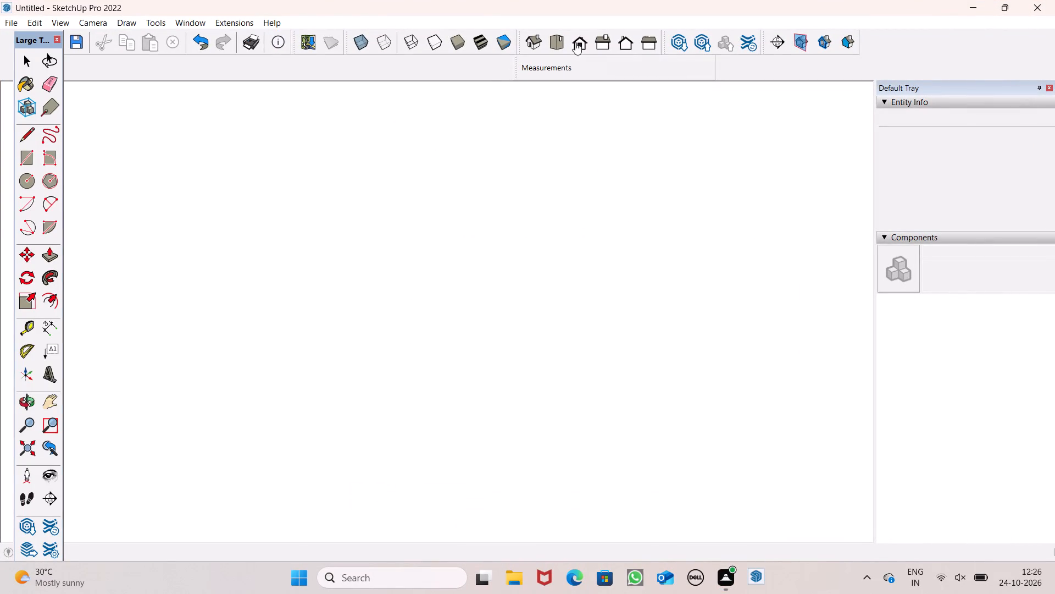
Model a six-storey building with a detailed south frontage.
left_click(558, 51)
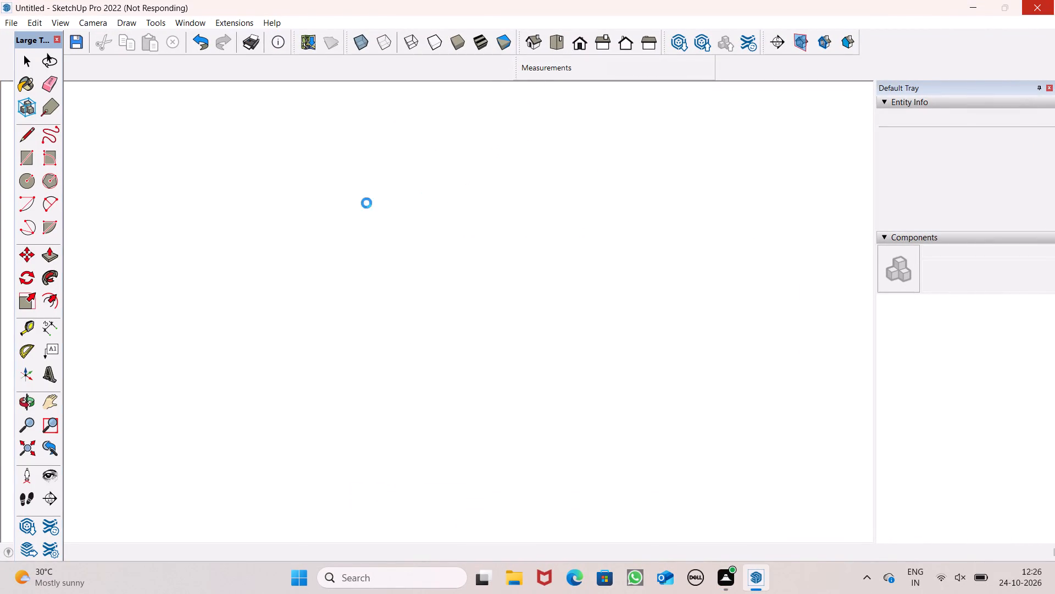
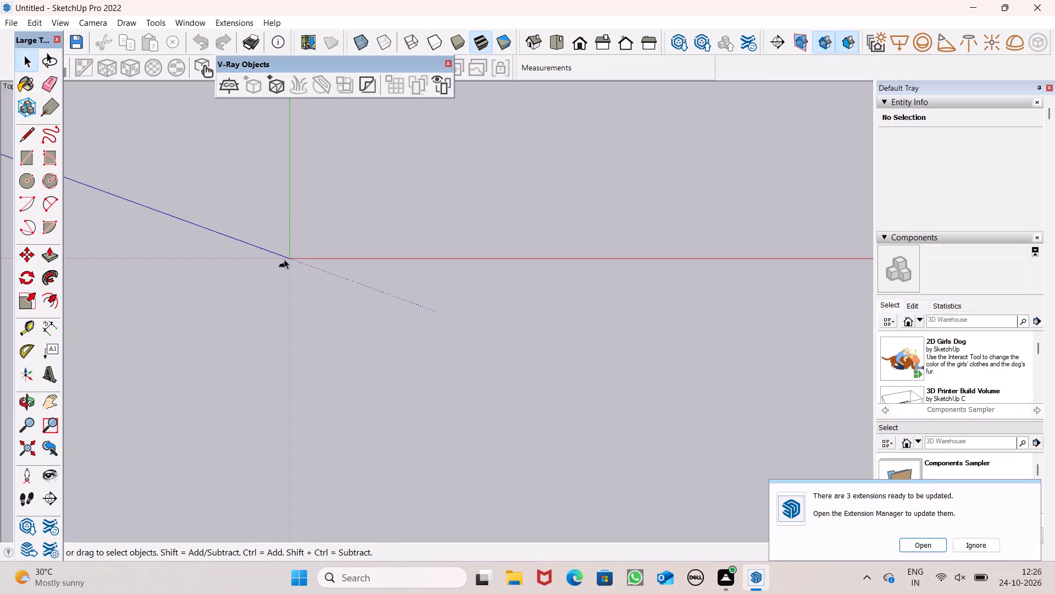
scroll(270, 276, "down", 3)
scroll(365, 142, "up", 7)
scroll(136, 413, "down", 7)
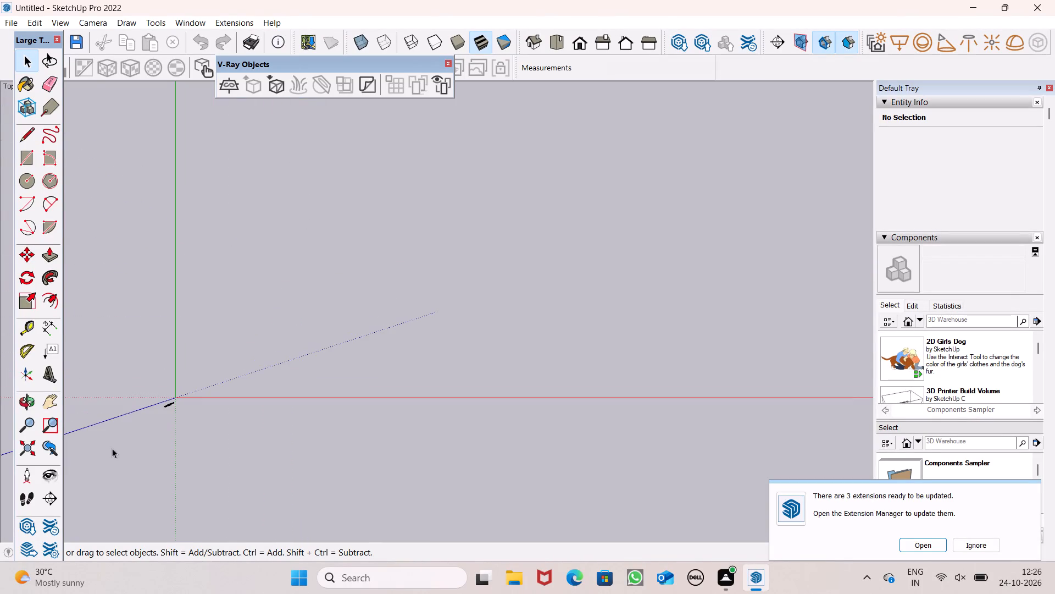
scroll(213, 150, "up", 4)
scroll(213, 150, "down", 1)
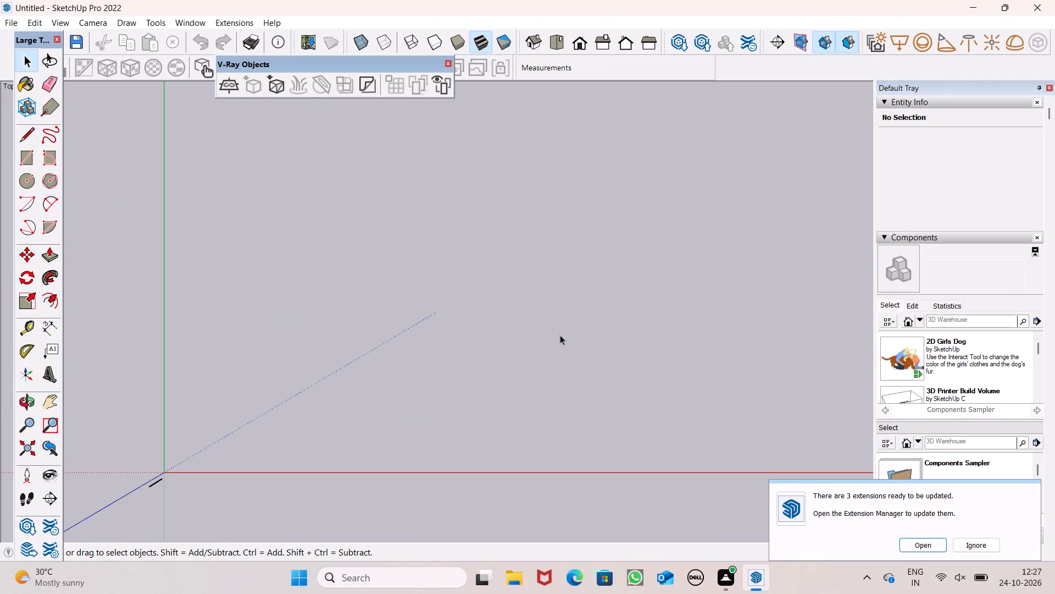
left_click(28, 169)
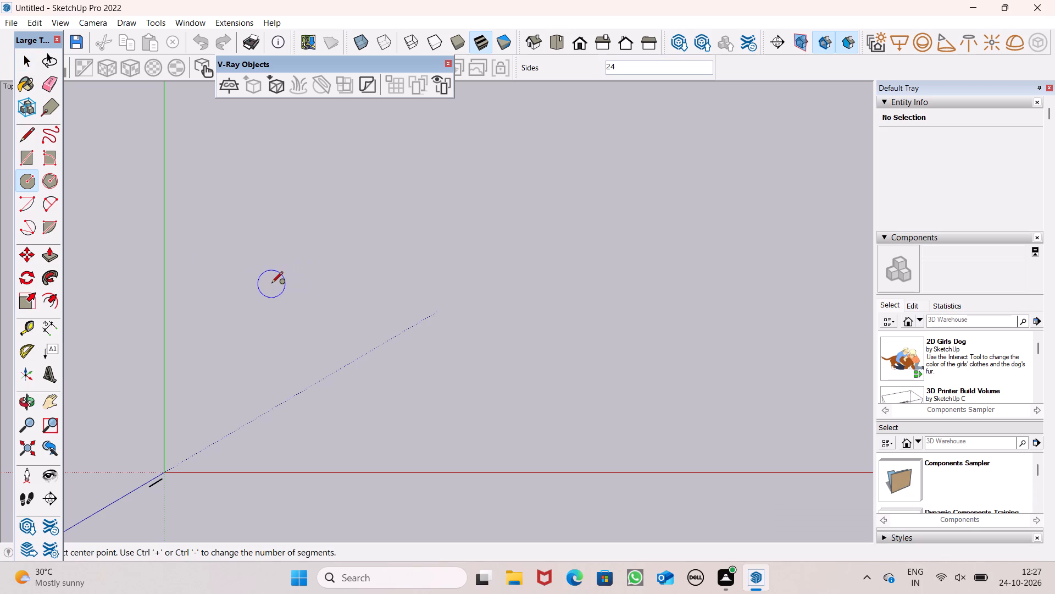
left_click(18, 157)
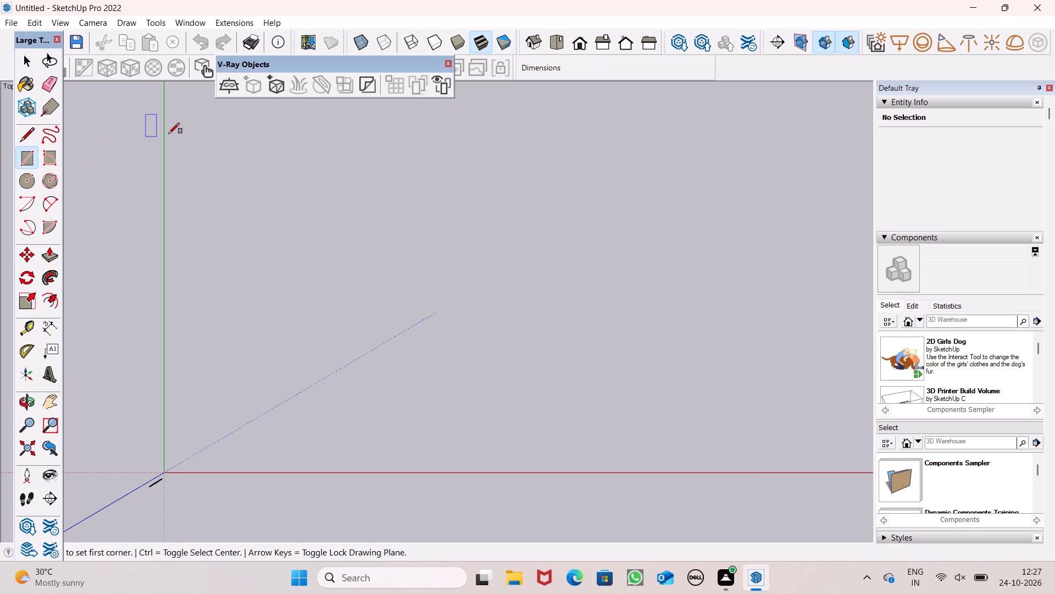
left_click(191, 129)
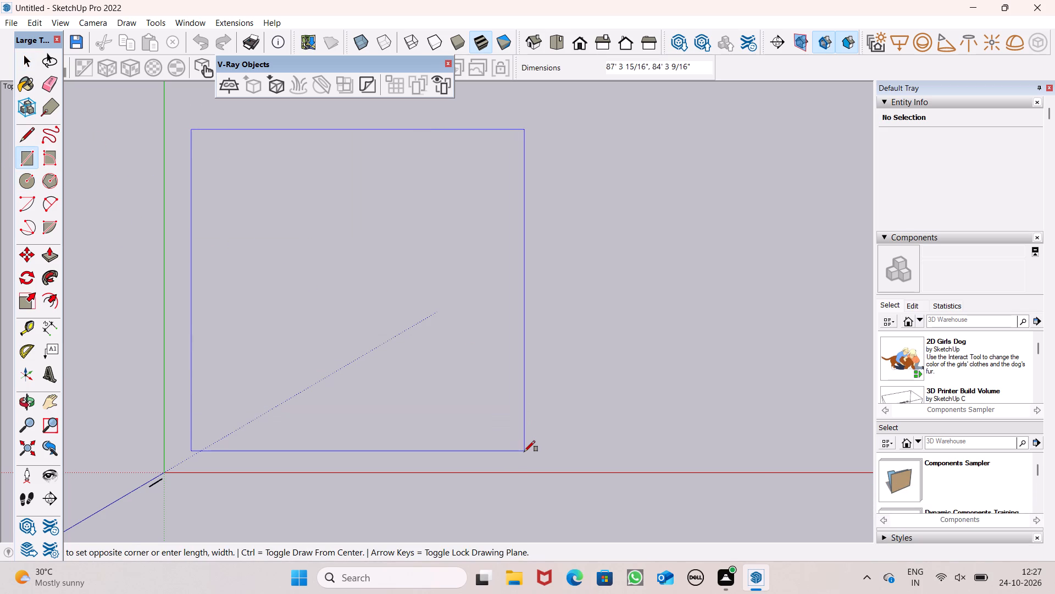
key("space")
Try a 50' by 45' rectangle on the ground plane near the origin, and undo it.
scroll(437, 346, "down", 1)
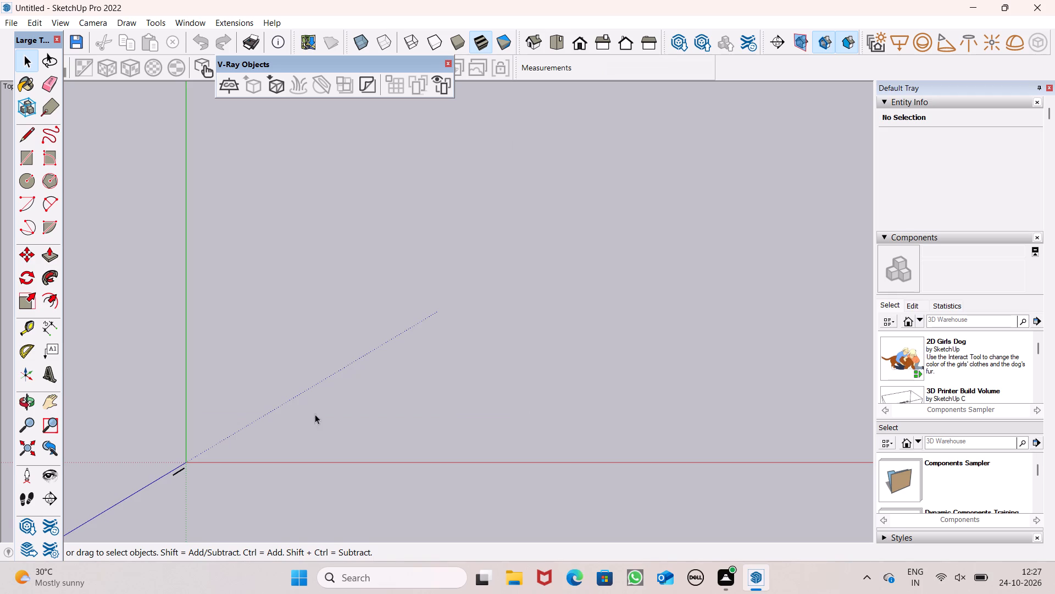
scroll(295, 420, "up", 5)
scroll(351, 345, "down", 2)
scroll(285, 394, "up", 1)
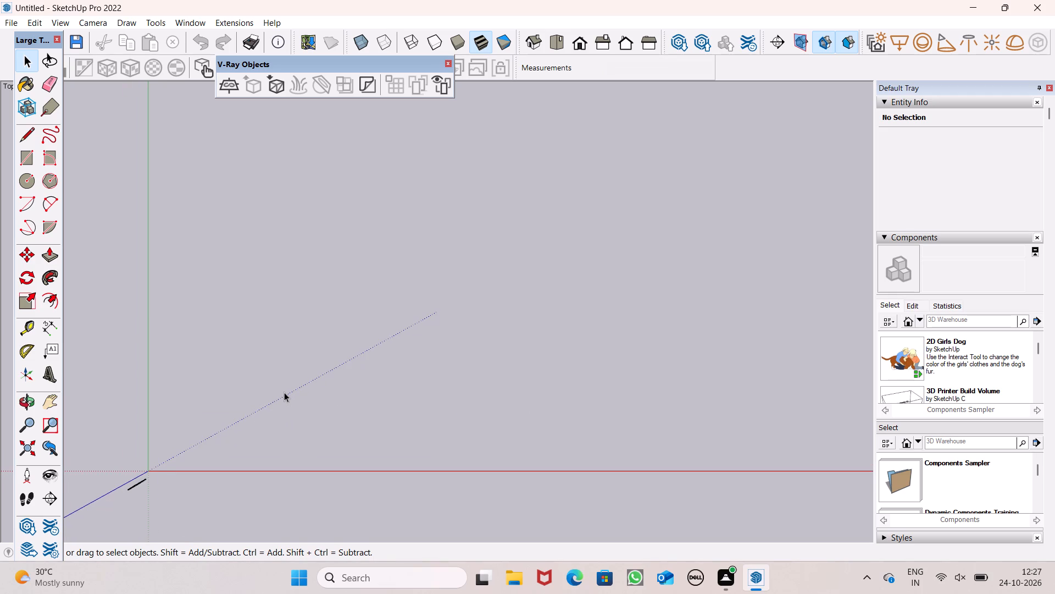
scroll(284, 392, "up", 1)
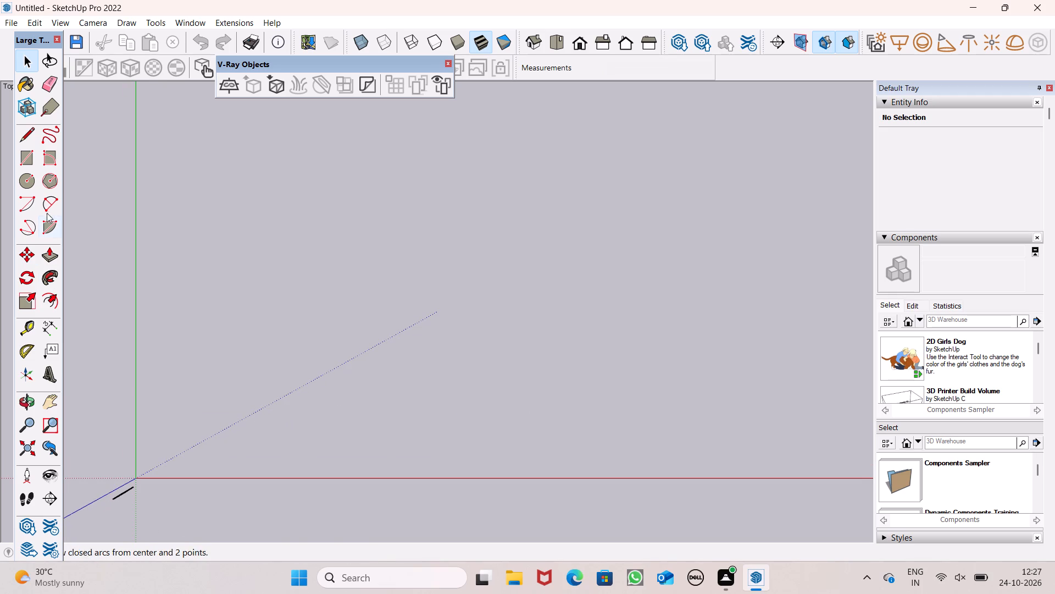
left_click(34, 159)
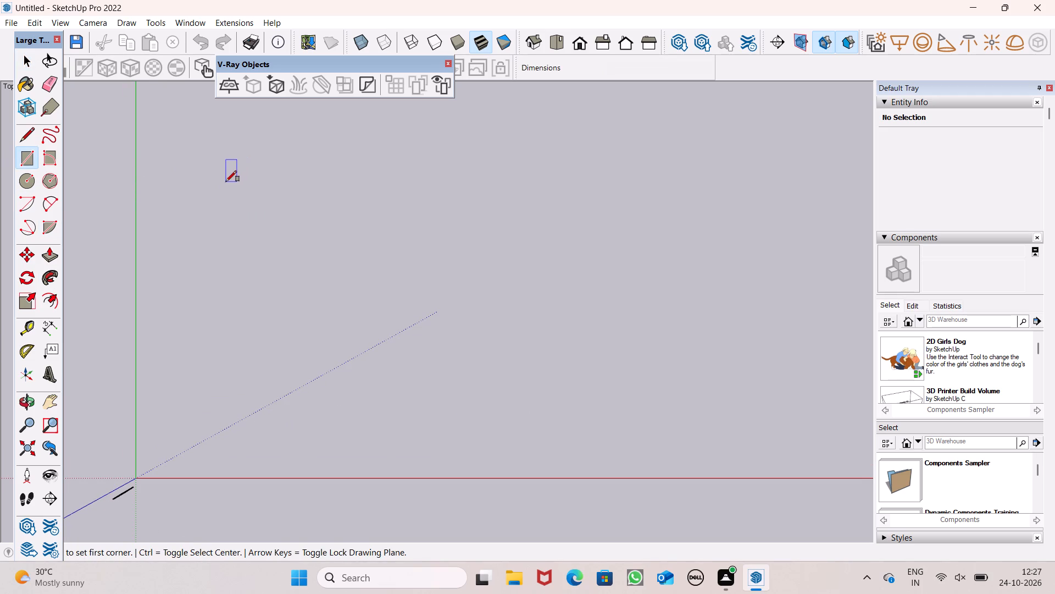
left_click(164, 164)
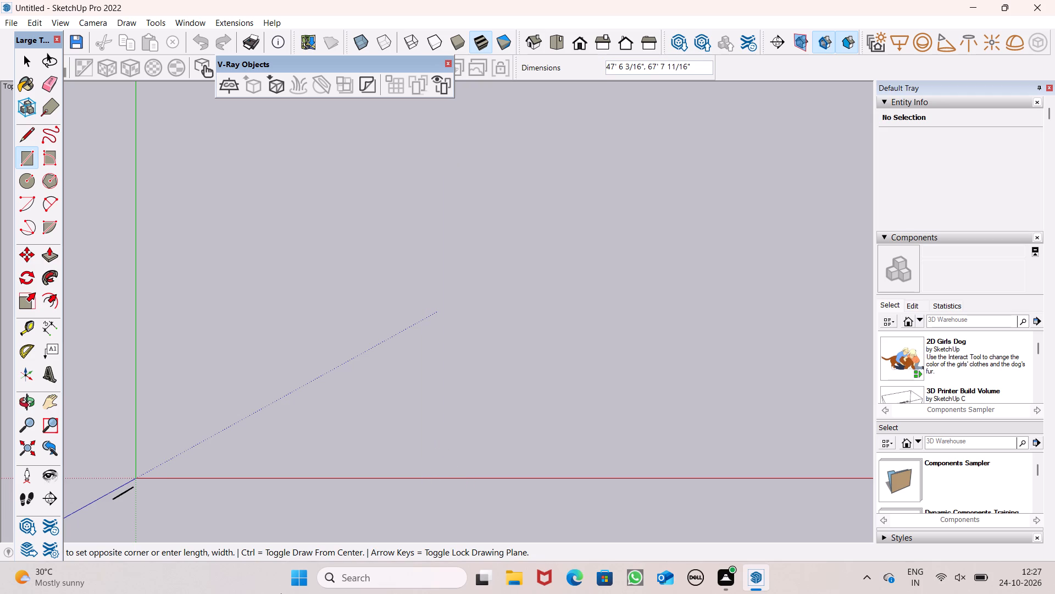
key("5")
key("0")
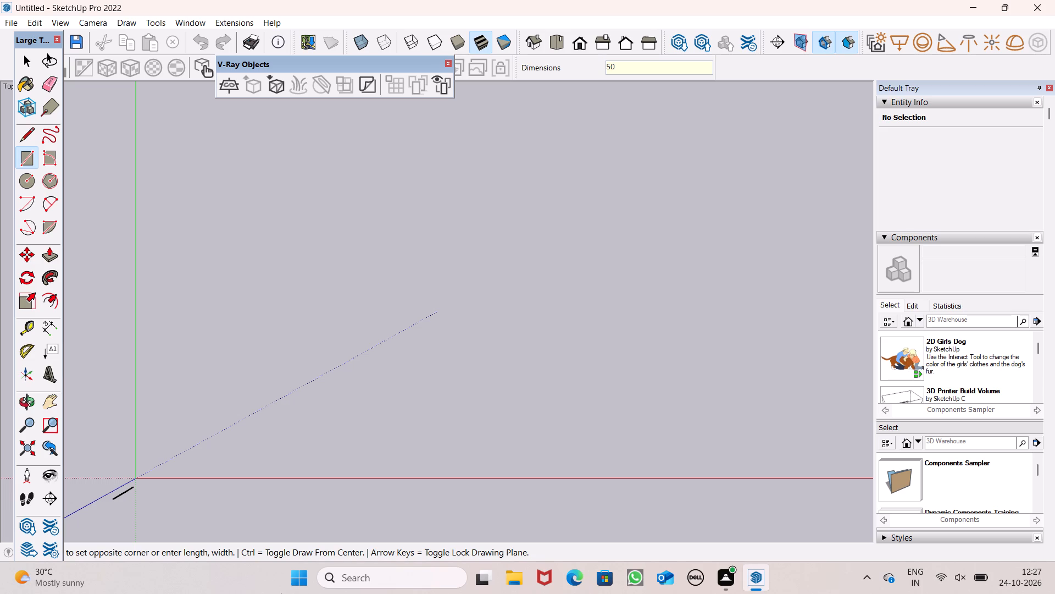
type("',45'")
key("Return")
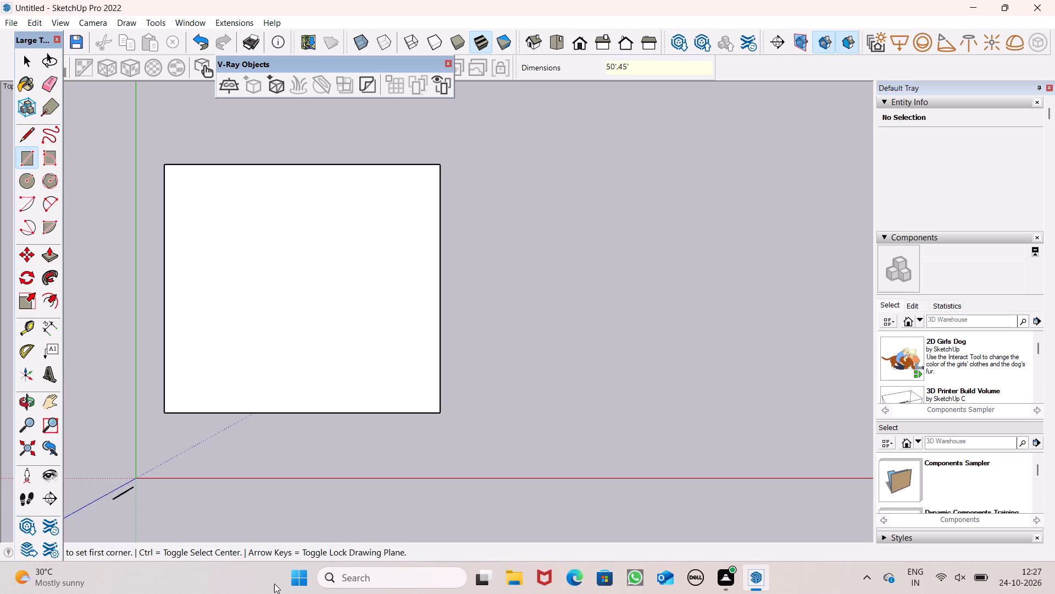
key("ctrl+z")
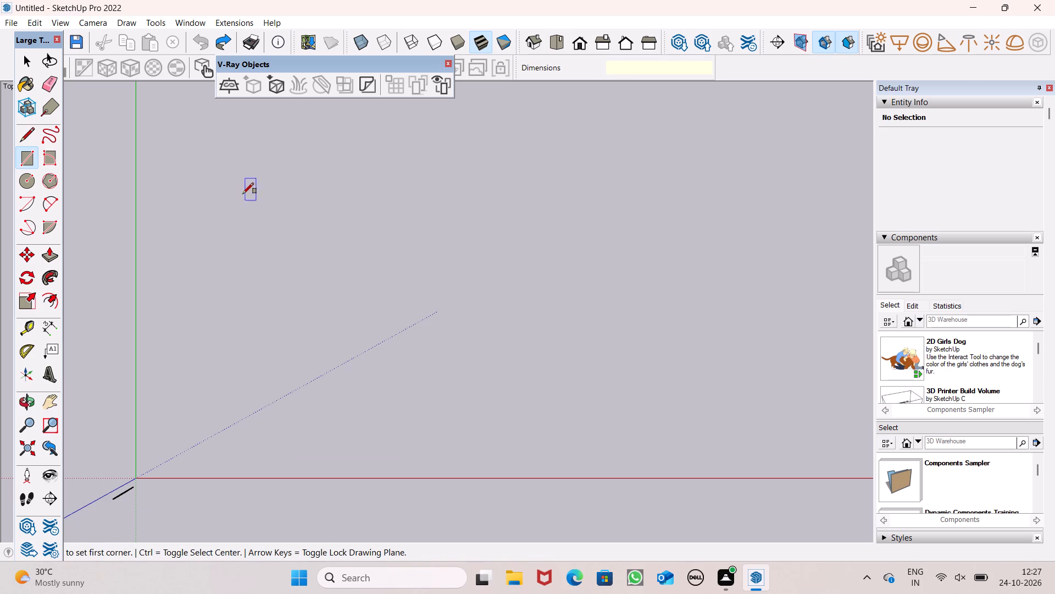
Draw a 40' by 40' rectangle on the ground plane near the origin.
left_click(242, 191)
key("4")
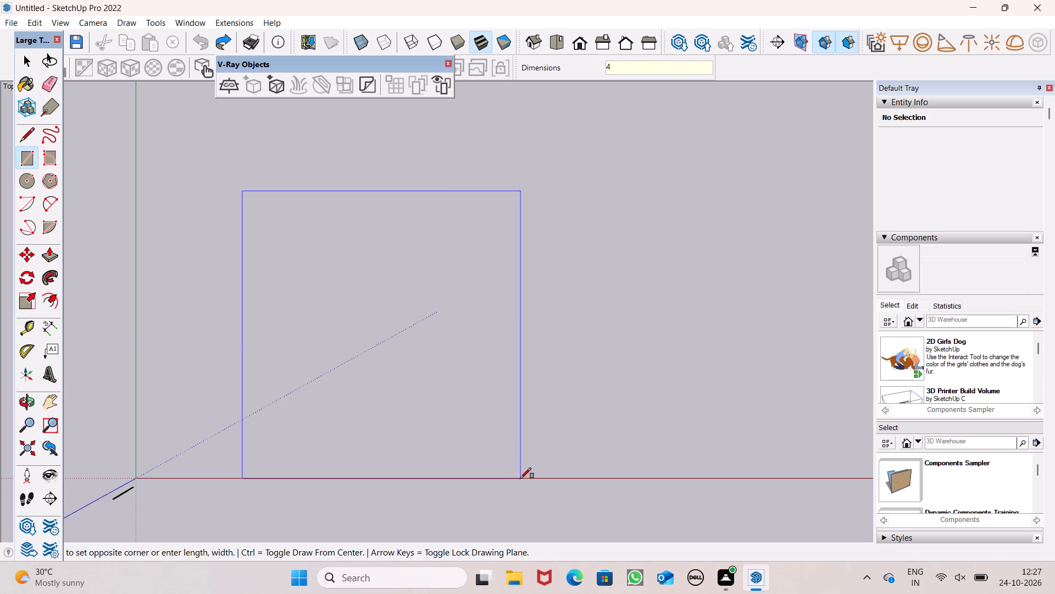
key("0")
type("',")
type("40'")
key("Return")
key("space")
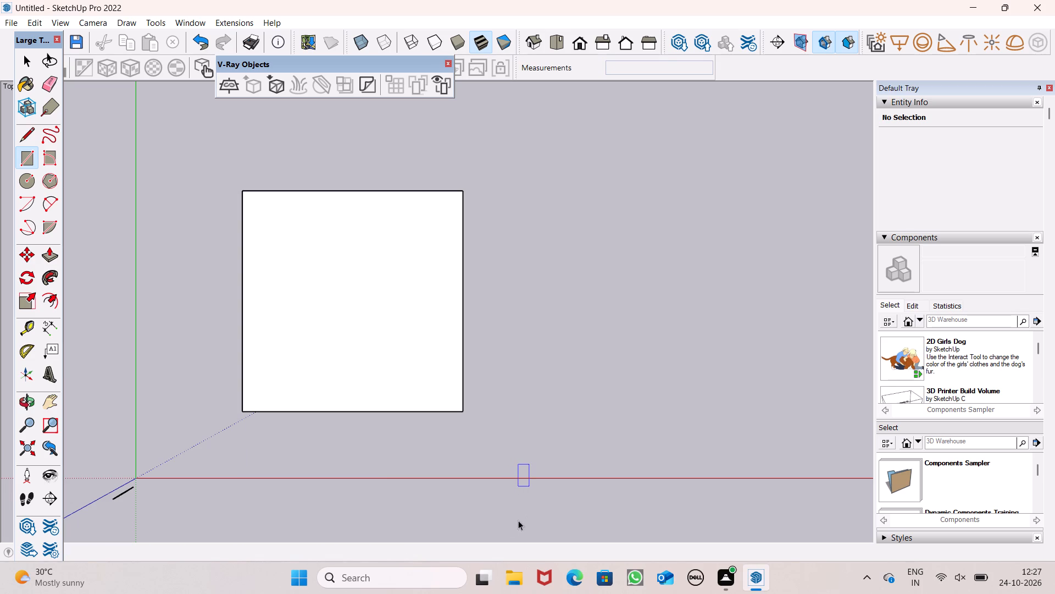
Push/Pull the square face by 9" to form a slab.
left_click(46, 246)
left_click_drag(362, 349, 345, 342)
left_click(345, 342)
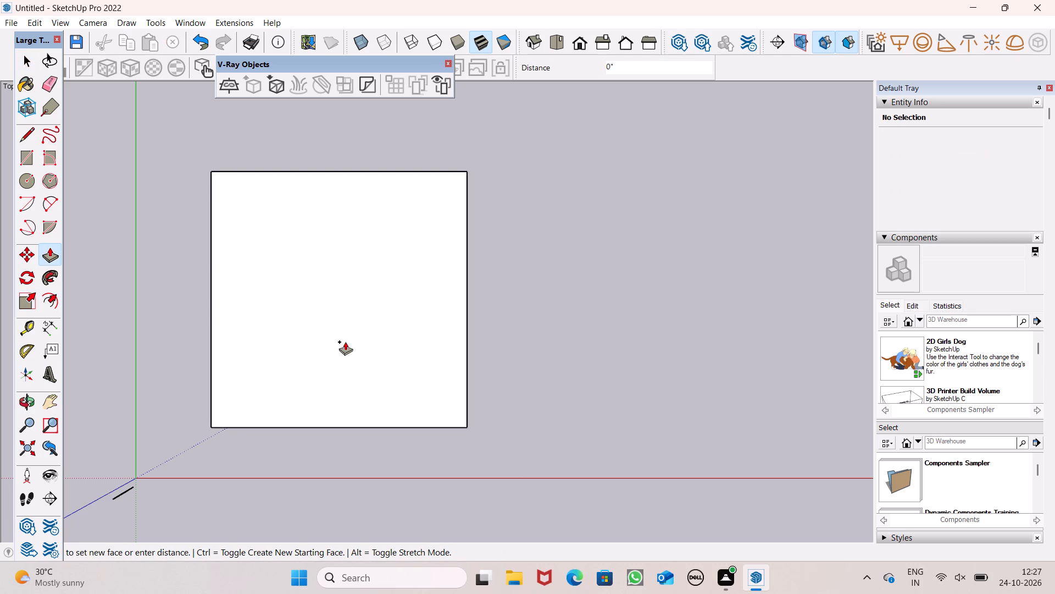
key("9")
key("shift+quotedbl")
key("Return")
scroll(332, 287, "down", 3)
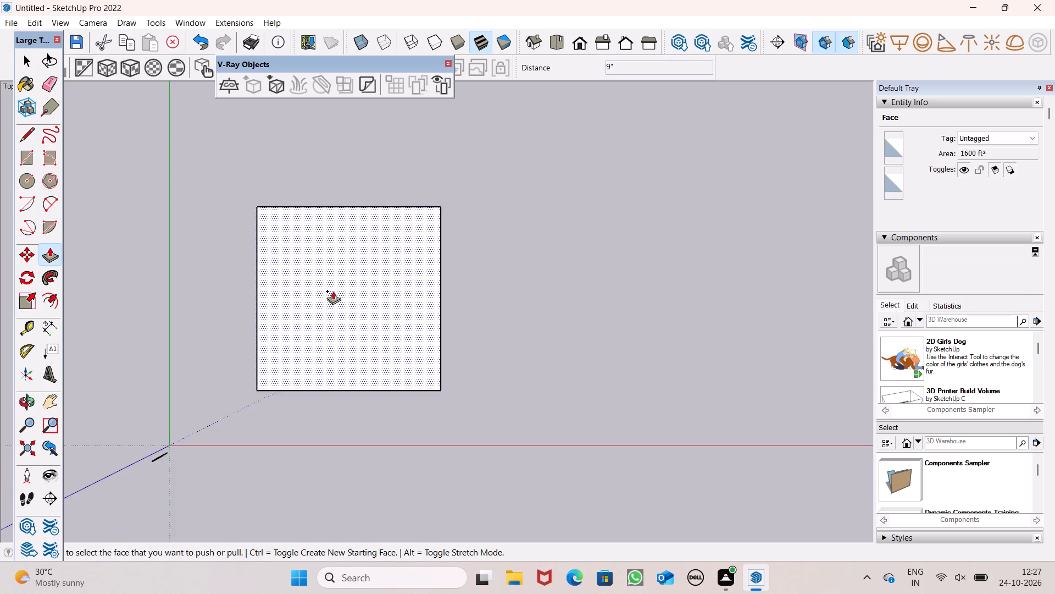
middle_click_drag(406, 395, 387, 173)
middle_click_drag(305, 450, 326, 343)
key("space")
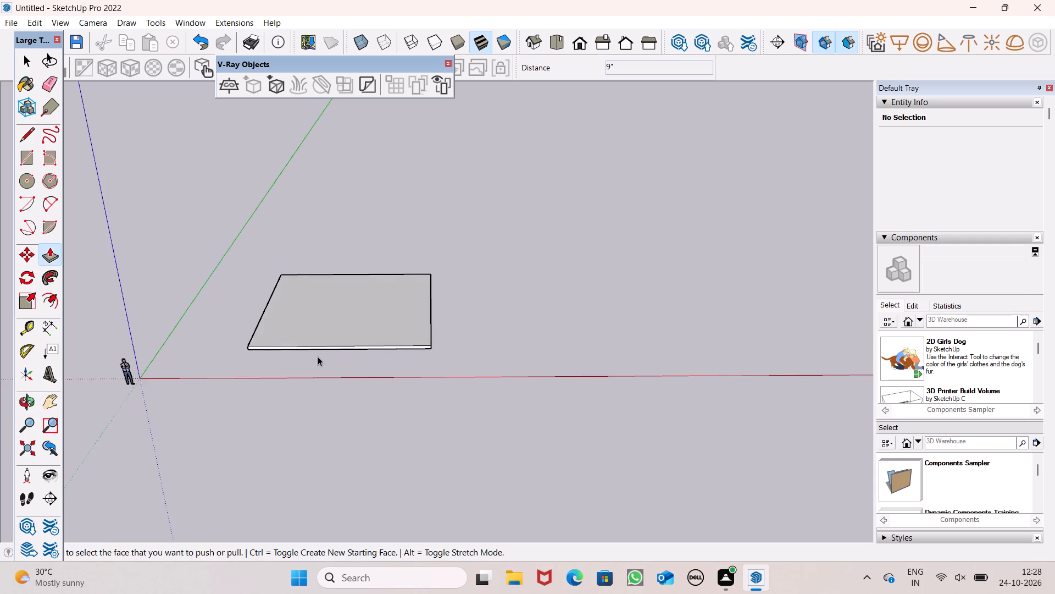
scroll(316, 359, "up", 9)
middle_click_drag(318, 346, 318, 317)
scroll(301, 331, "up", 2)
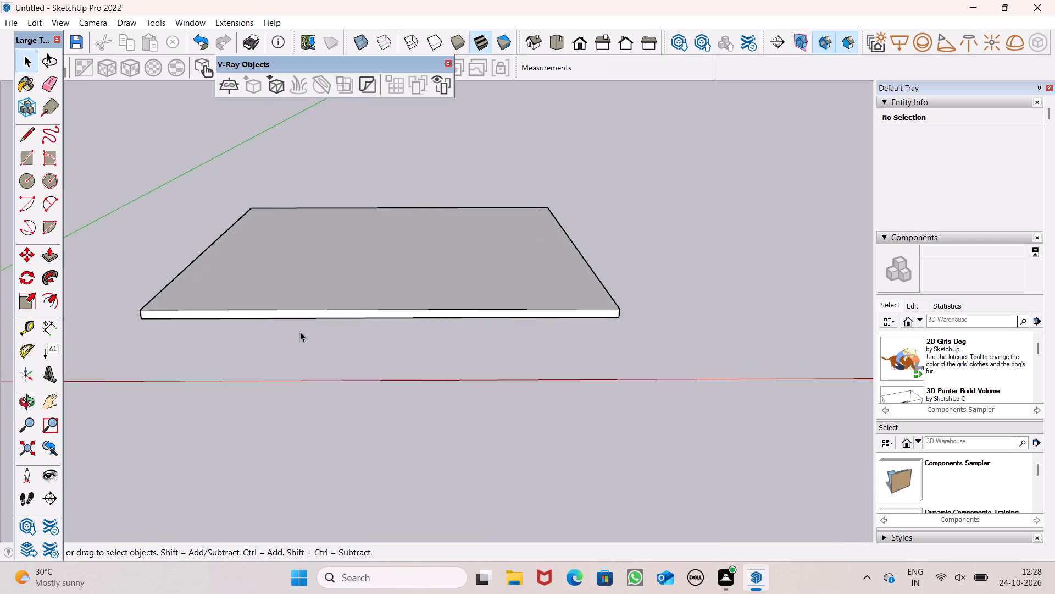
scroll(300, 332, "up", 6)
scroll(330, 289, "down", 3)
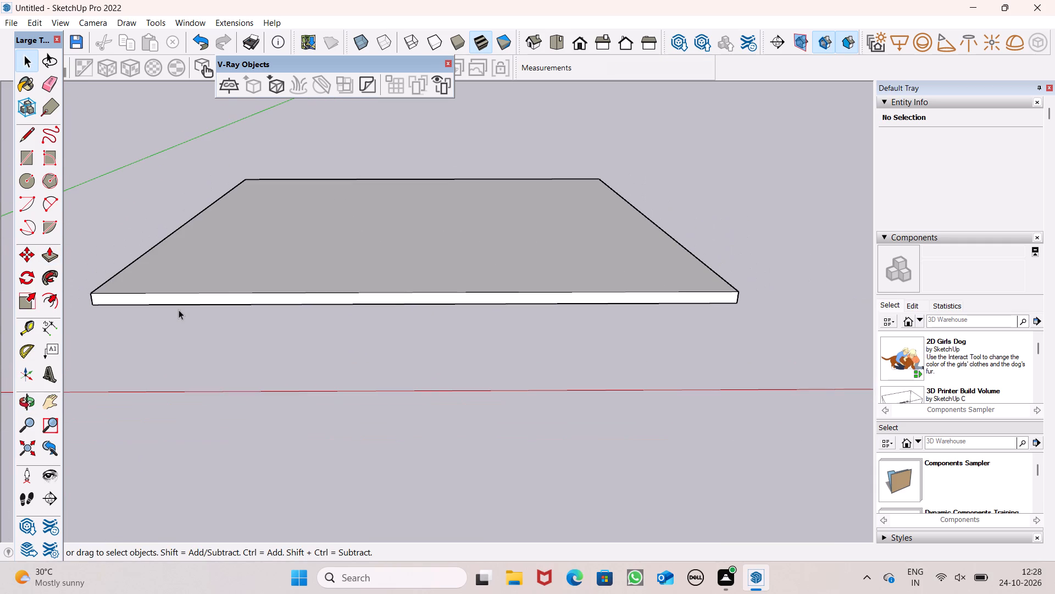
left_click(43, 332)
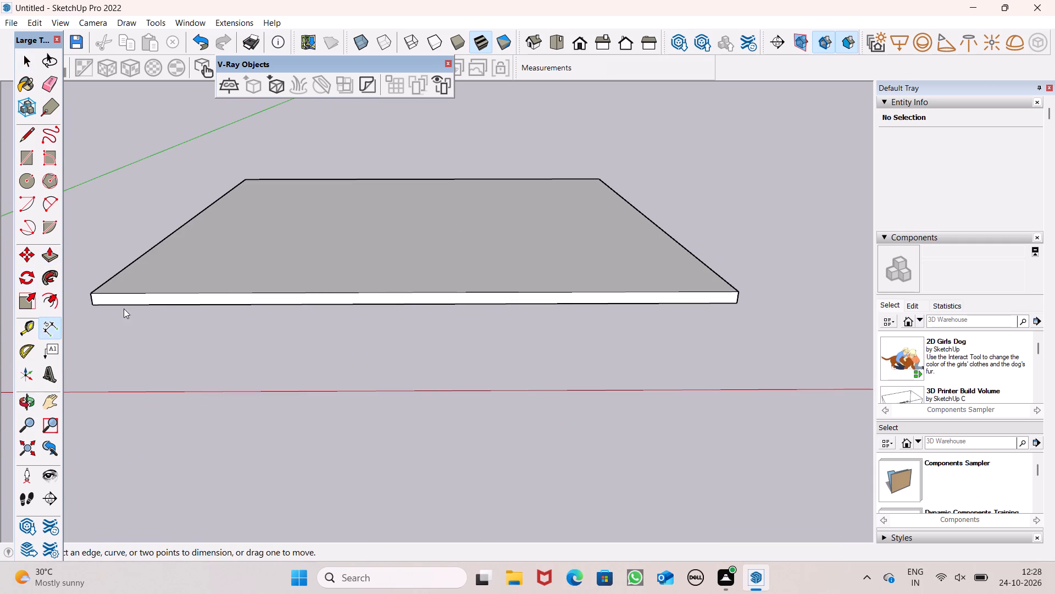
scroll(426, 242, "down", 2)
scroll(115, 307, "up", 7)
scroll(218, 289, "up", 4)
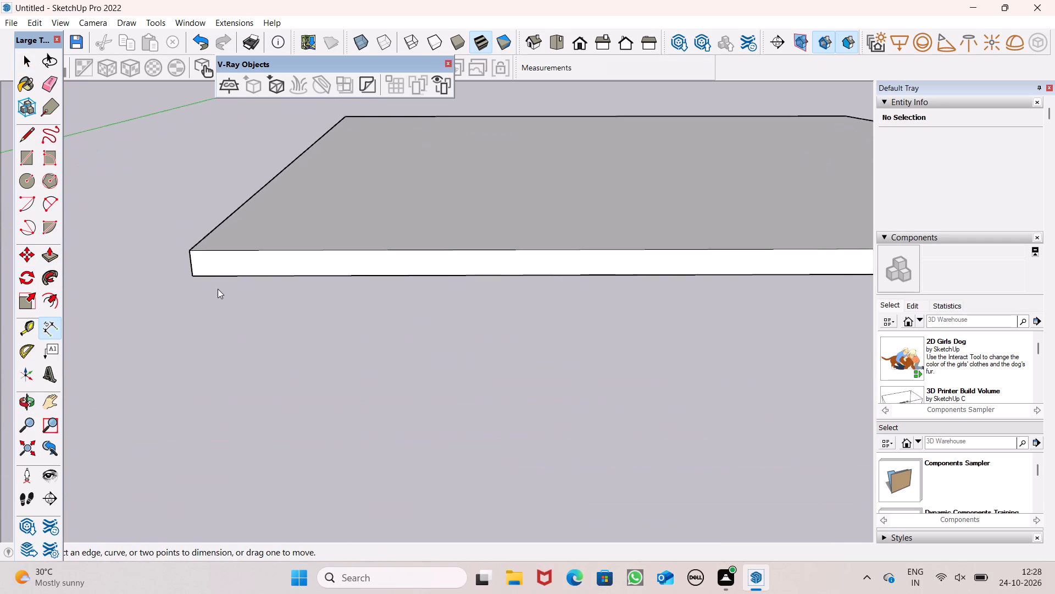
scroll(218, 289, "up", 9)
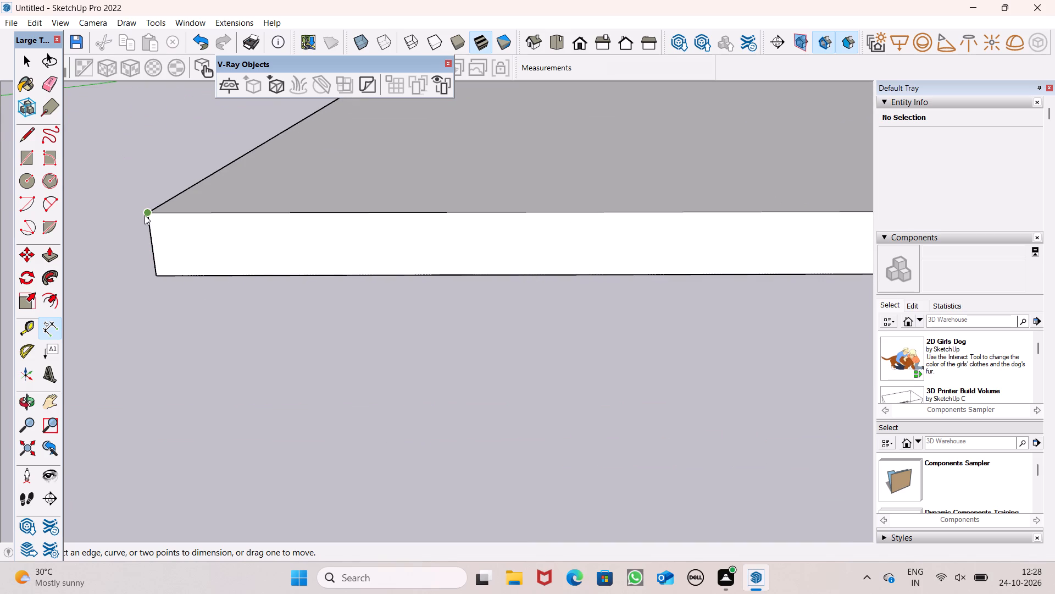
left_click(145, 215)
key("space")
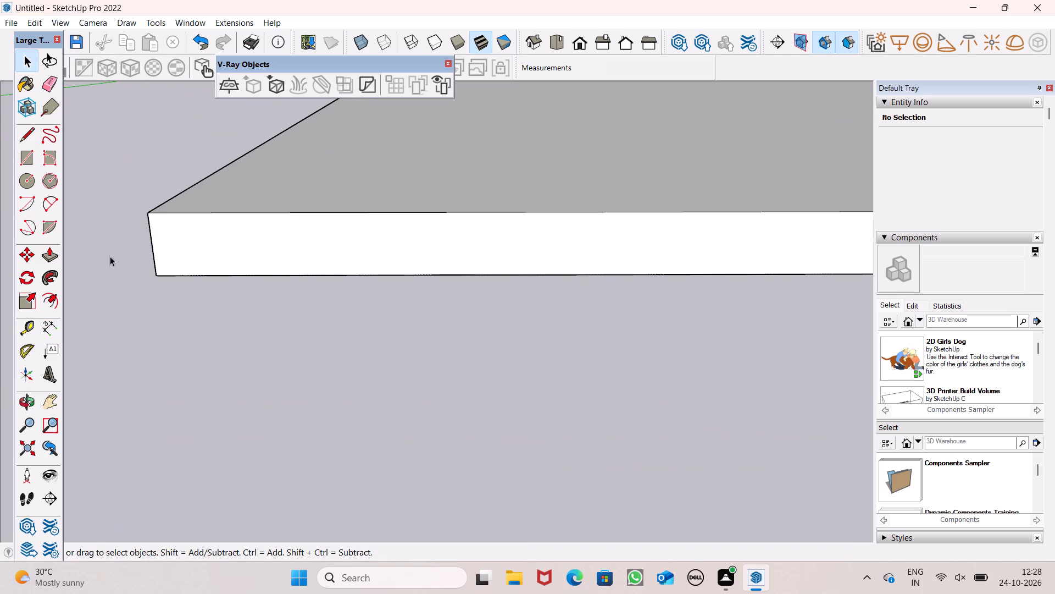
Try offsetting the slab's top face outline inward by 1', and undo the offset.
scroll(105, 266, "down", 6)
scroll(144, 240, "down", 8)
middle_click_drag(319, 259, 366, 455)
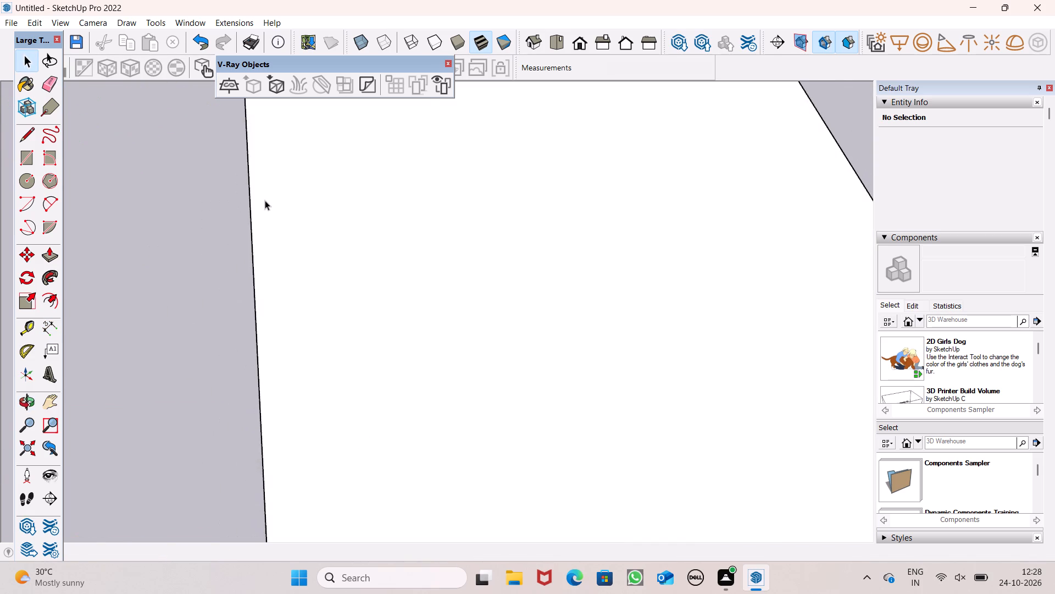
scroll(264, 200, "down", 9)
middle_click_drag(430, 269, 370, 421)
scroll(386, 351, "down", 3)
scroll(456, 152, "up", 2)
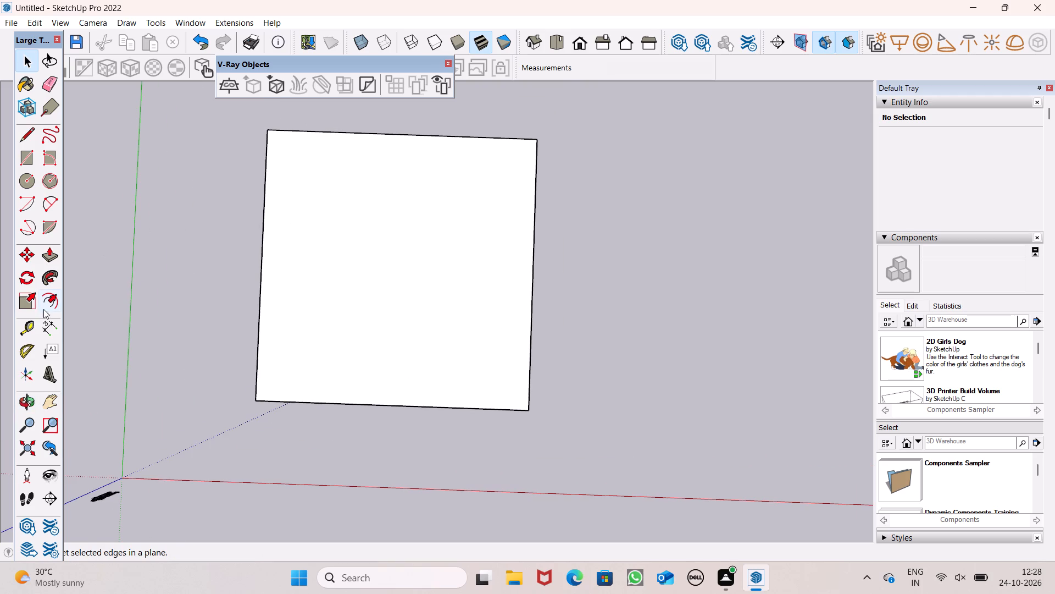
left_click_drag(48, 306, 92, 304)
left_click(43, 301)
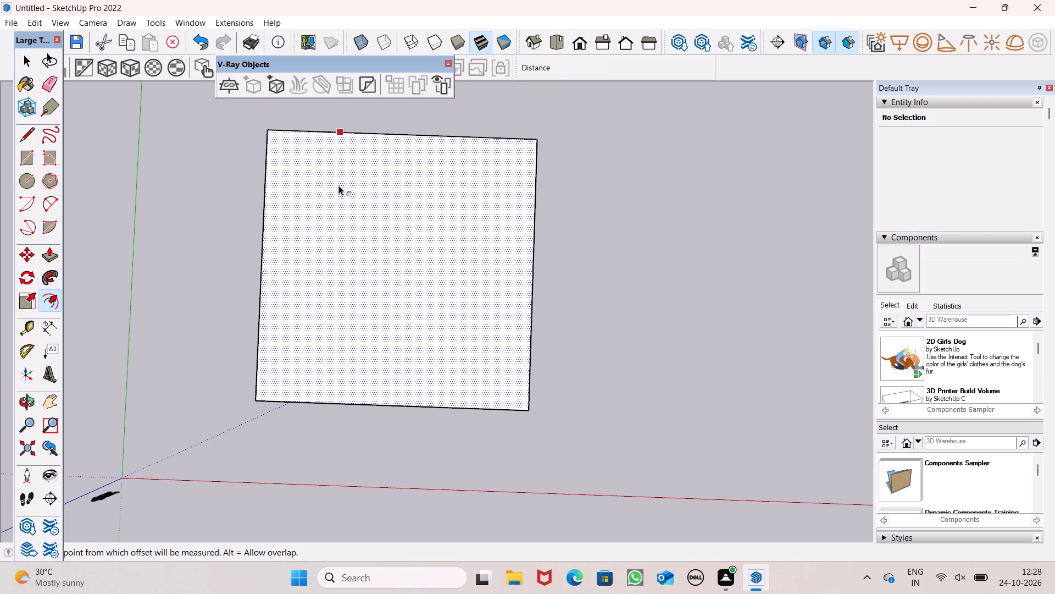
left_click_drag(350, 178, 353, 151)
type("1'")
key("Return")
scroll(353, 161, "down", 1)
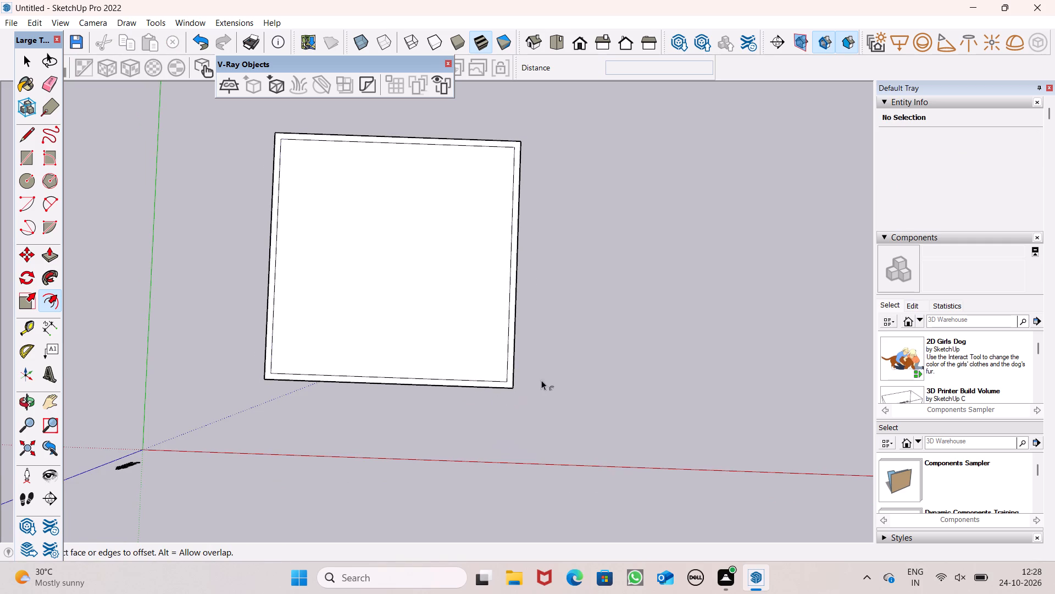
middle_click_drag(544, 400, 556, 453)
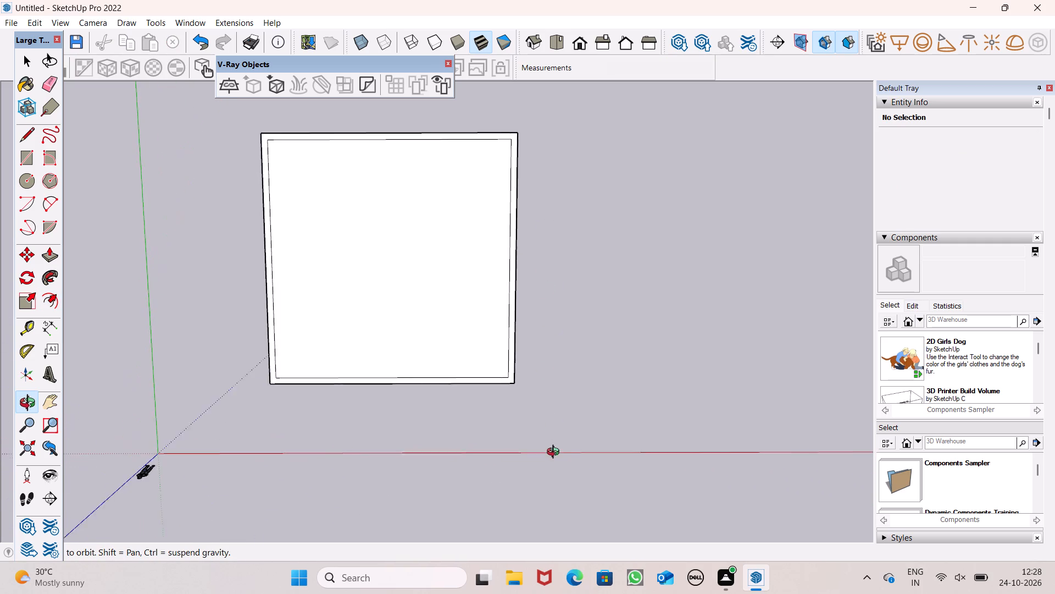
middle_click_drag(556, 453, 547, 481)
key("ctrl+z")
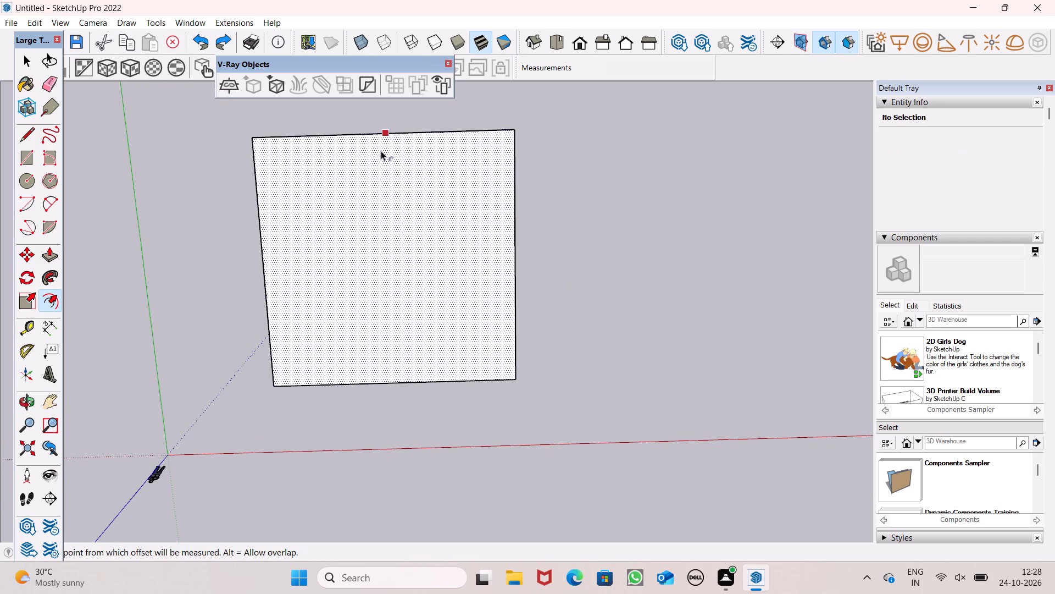
Offset the slab's top face outline inward by 1'5".
left_click_drag(380, 151, 374, 144)
type("1'")
key("5")
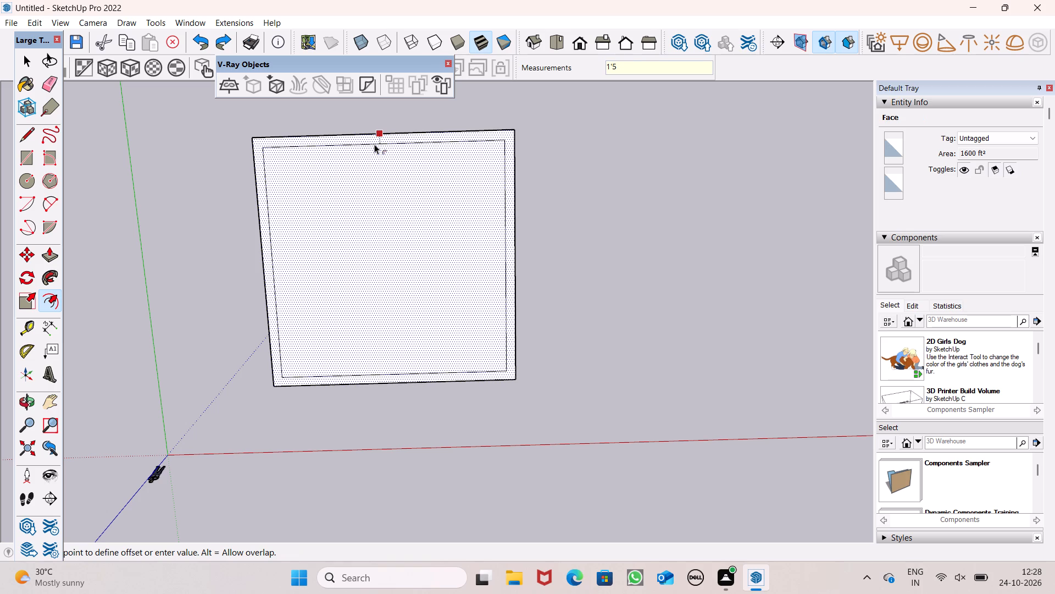
left_click_drag(374, 144, 375, 144)
key("shift+quotedbl")
key("Return")
key("space")
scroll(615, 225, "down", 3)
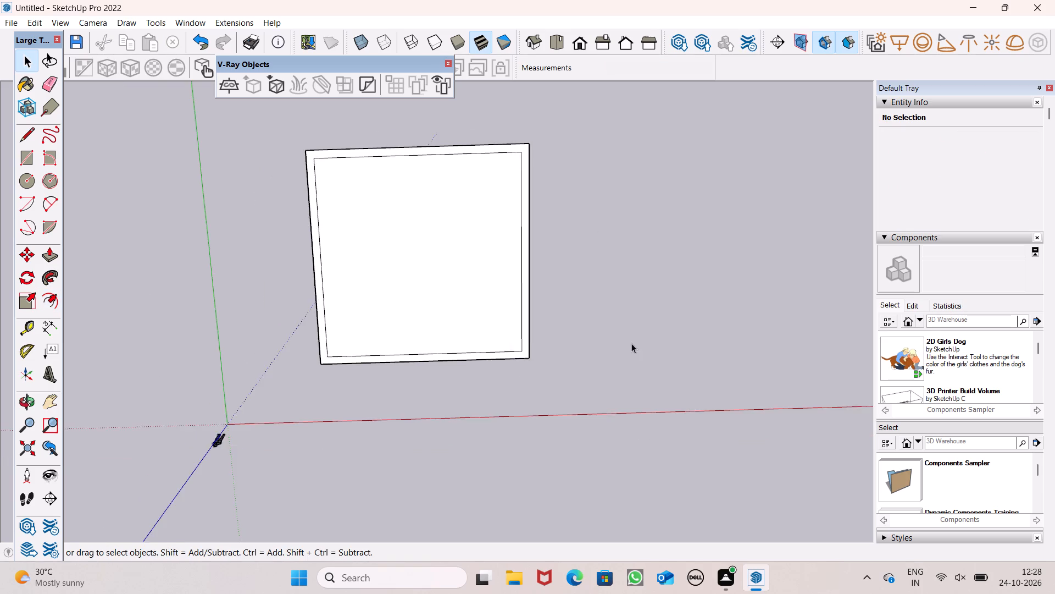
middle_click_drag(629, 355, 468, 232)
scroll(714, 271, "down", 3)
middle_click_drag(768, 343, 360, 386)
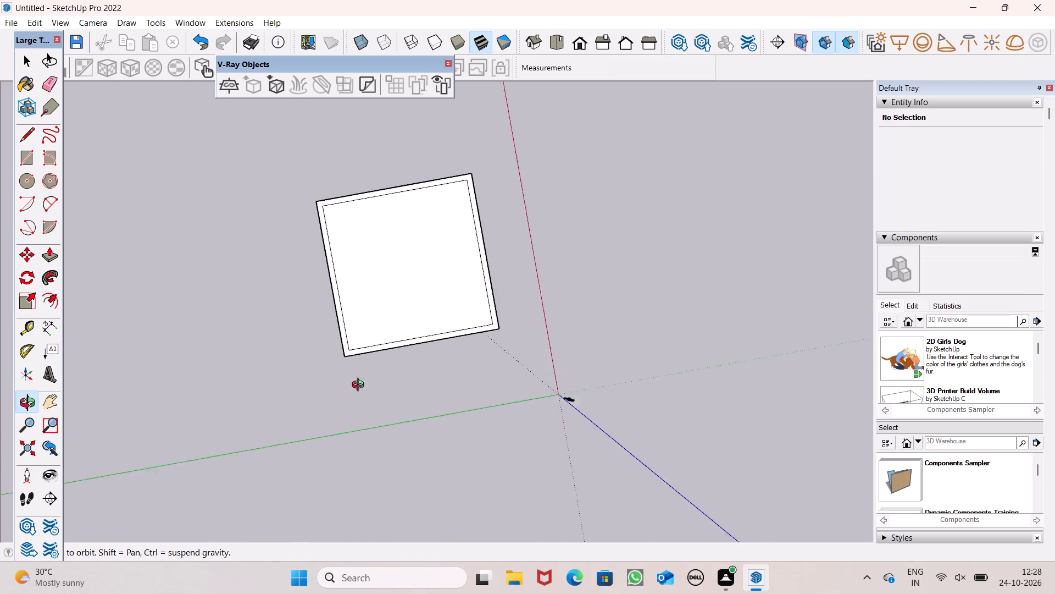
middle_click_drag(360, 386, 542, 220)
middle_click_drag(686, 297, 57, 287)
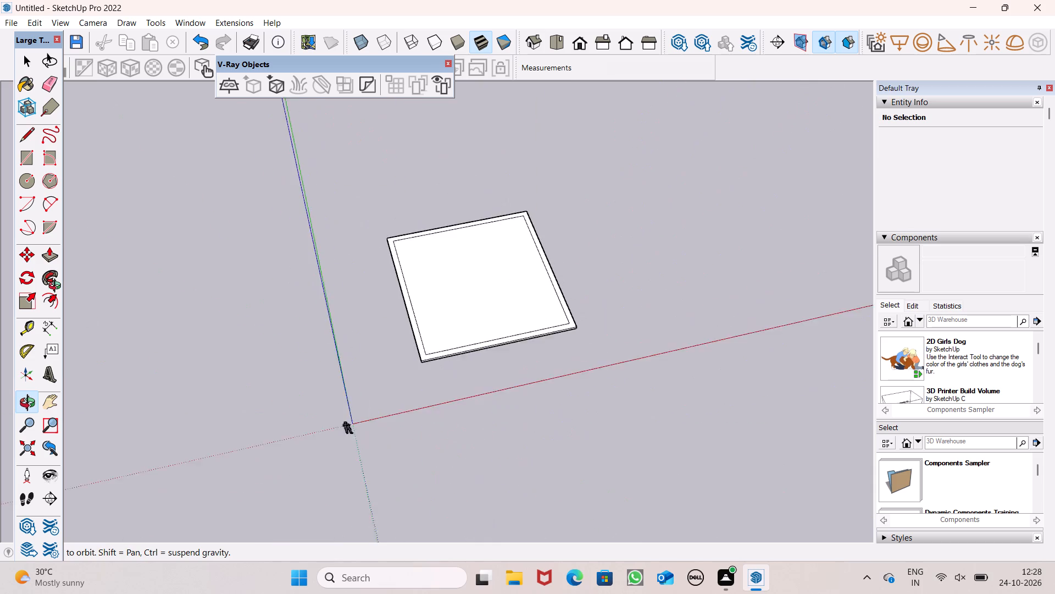
Inspect the slab and its inset outline from above and from several angles.
middle_click_drag(57, 287, 26, 221)
middle_click_drag(713, 325, 644, 547)
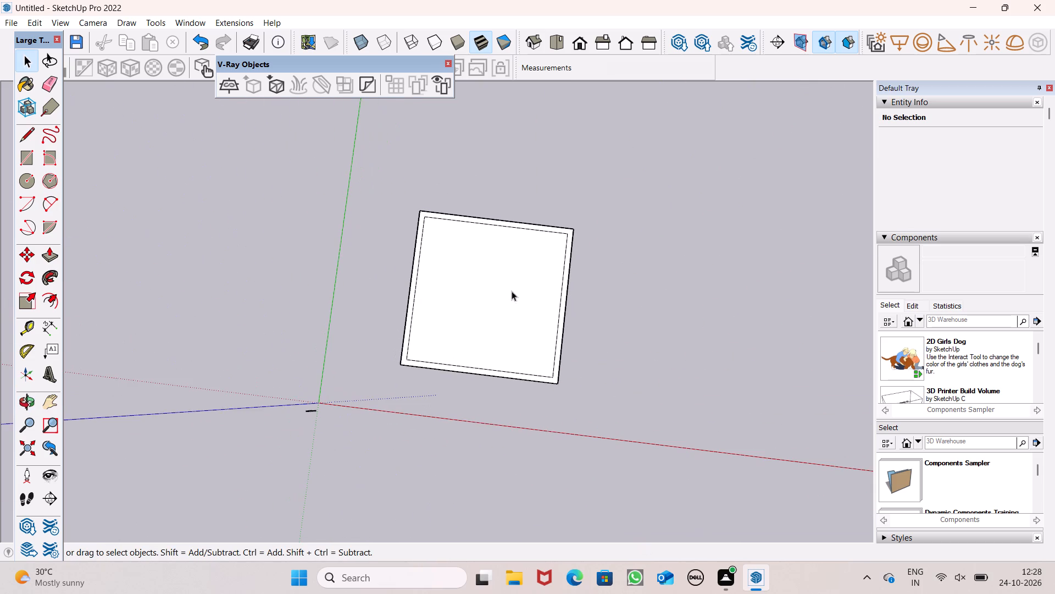
scroll(402, 252, "down", 1)
middle_click_drag(391, 305, 402, 468)
scroll(628, 322, "up", 1)
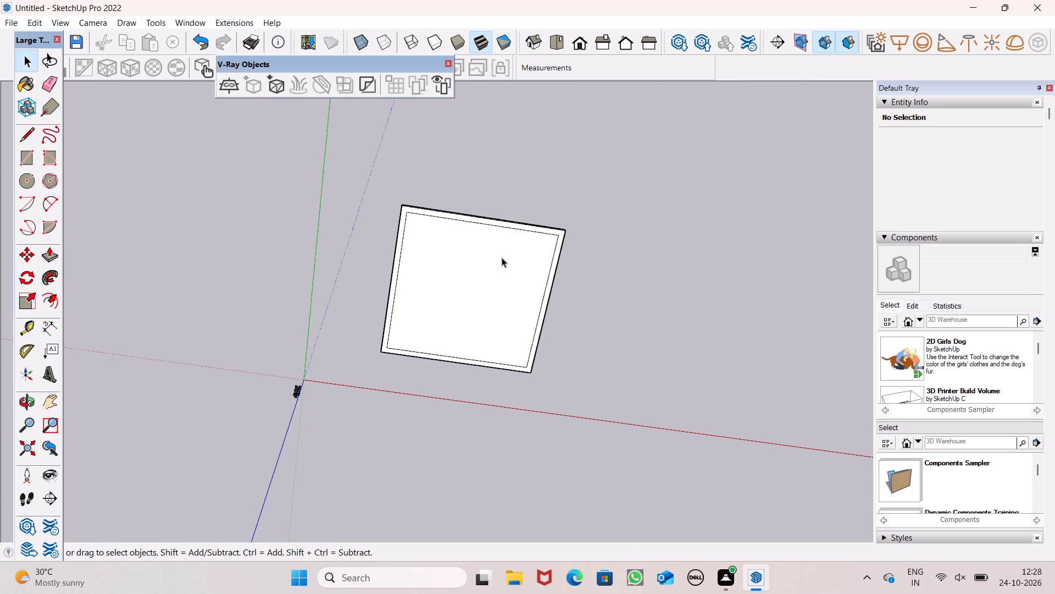
scroll(481, 225, "down", 2)
middle_click_drag(507, 250, 684, 267)
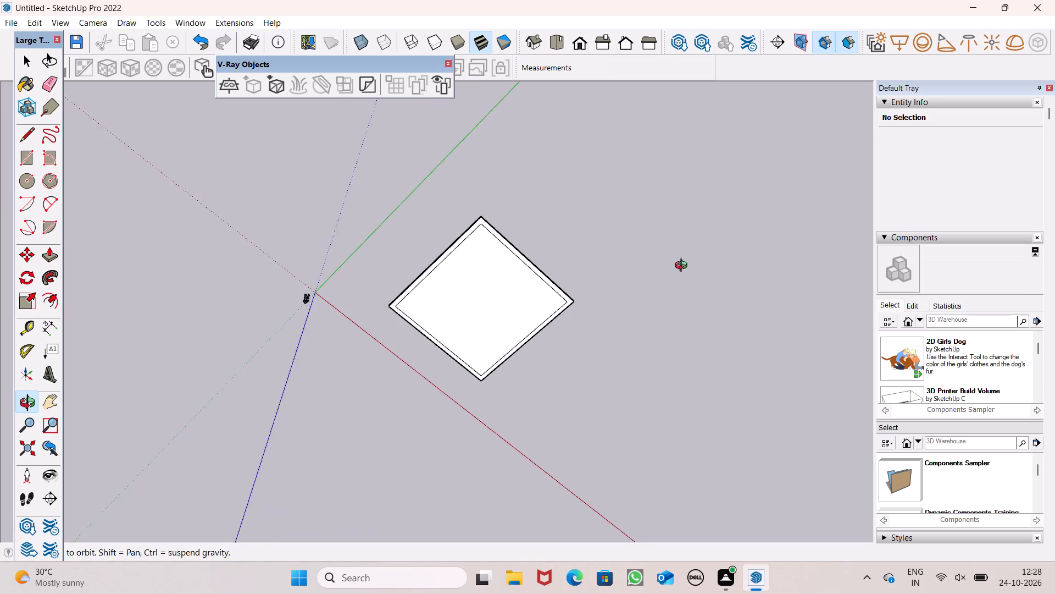
middle_click_drag(684, 267, 459, 141)
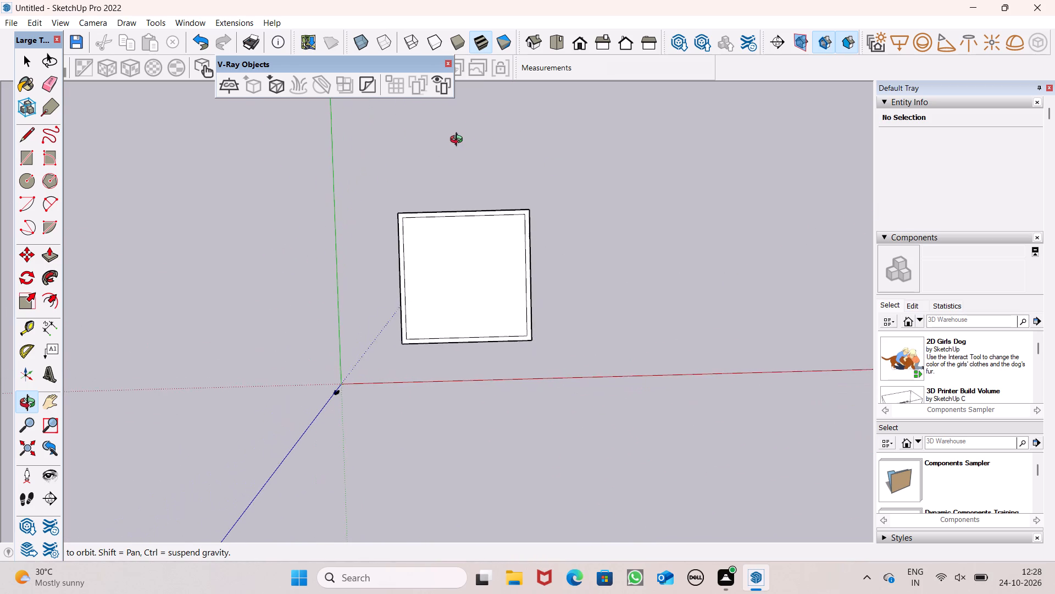
middle_click_drag(459, 141, 464, 139)
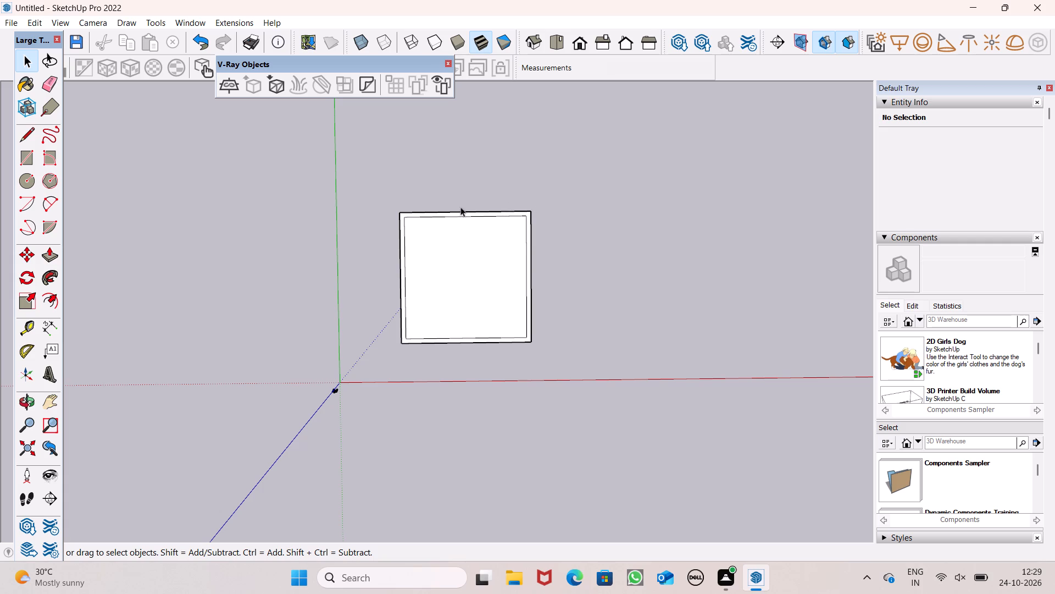
Draw a 1'5" line across the front border strip, from near the middle of the inset outline to the slab's outer edge.
left_click(33, 144)
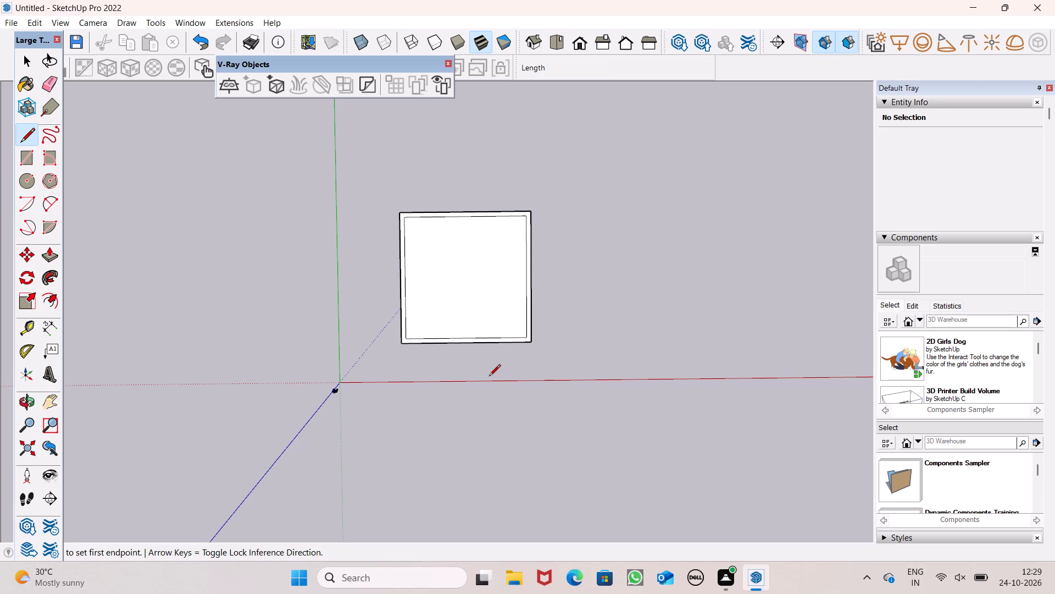
scroll(468, 343, "up", 6)
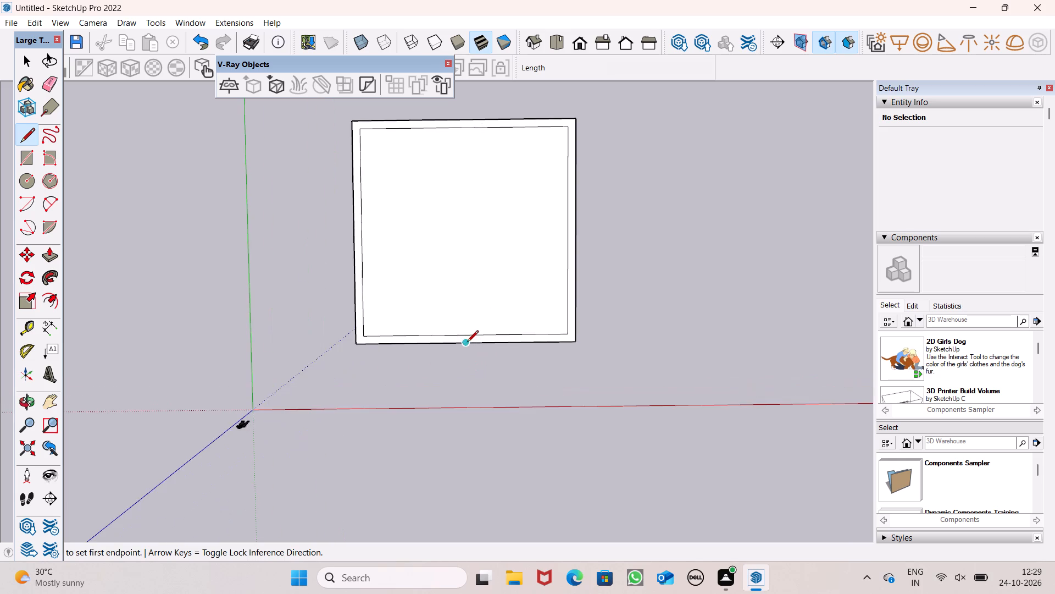
scroll(499, 376, "up", 3)
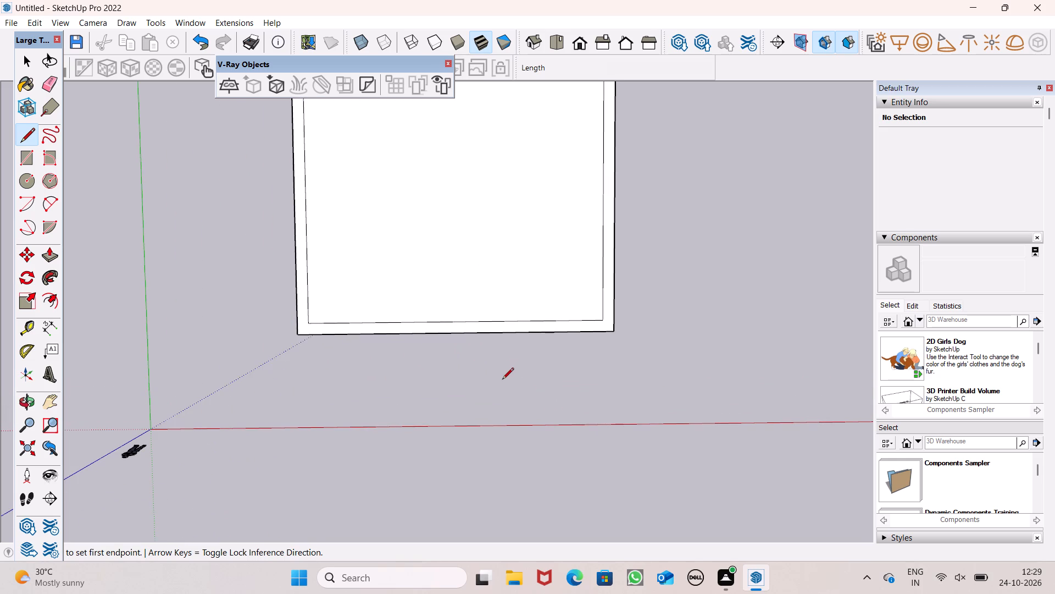
scroll(494, 389, "up", 6)
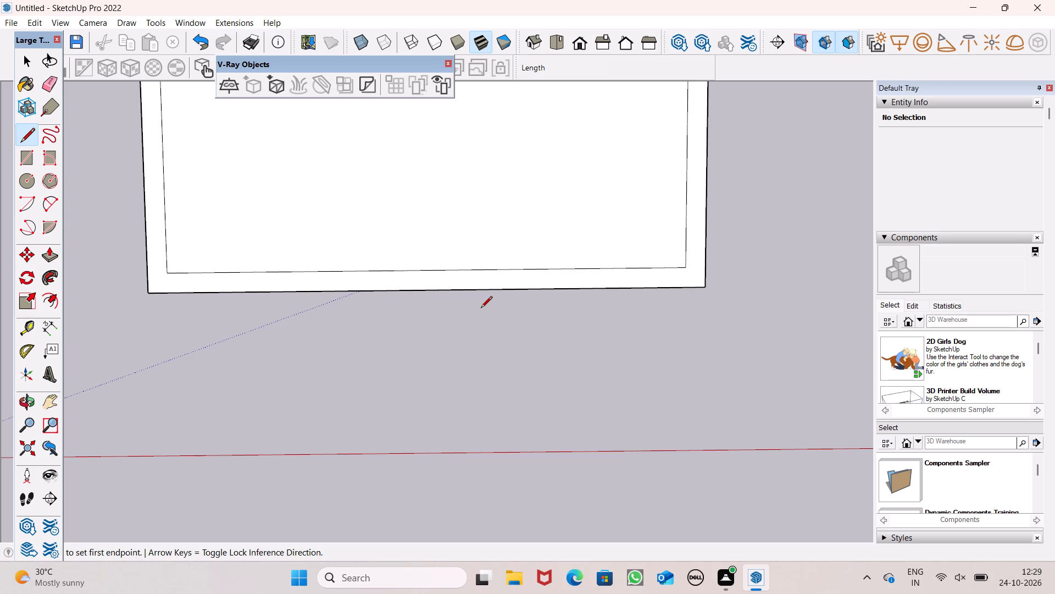
scroll(360, 274, "up", 4)
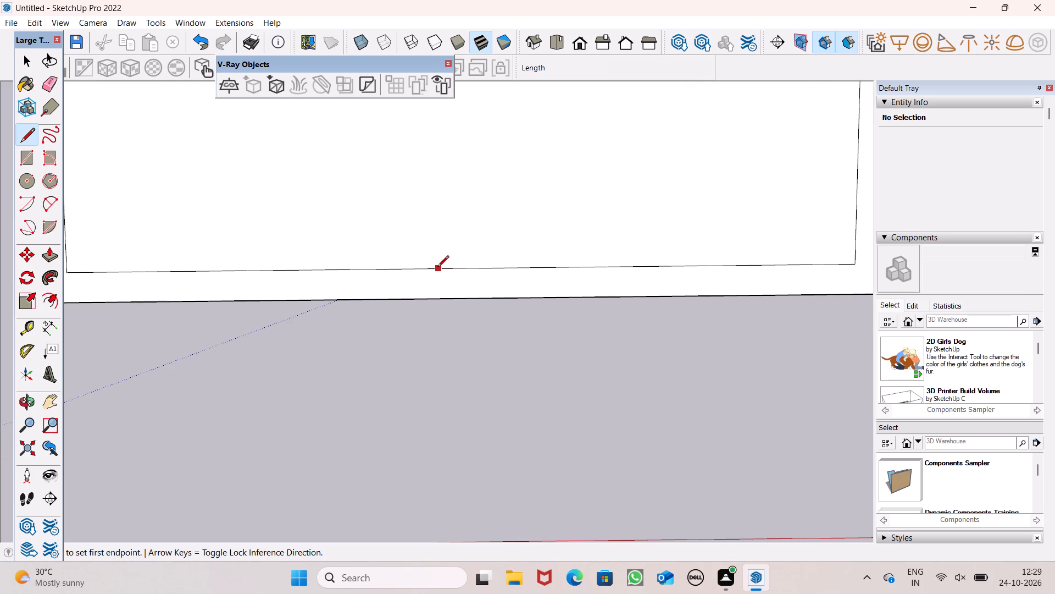
left_click(437, 268)
left_click(437, 301)
Draw a 1'5" line from the inset outline's front corner nearest the origin straight to the slab's front edge.
scroll(484, 219, "down", 6)
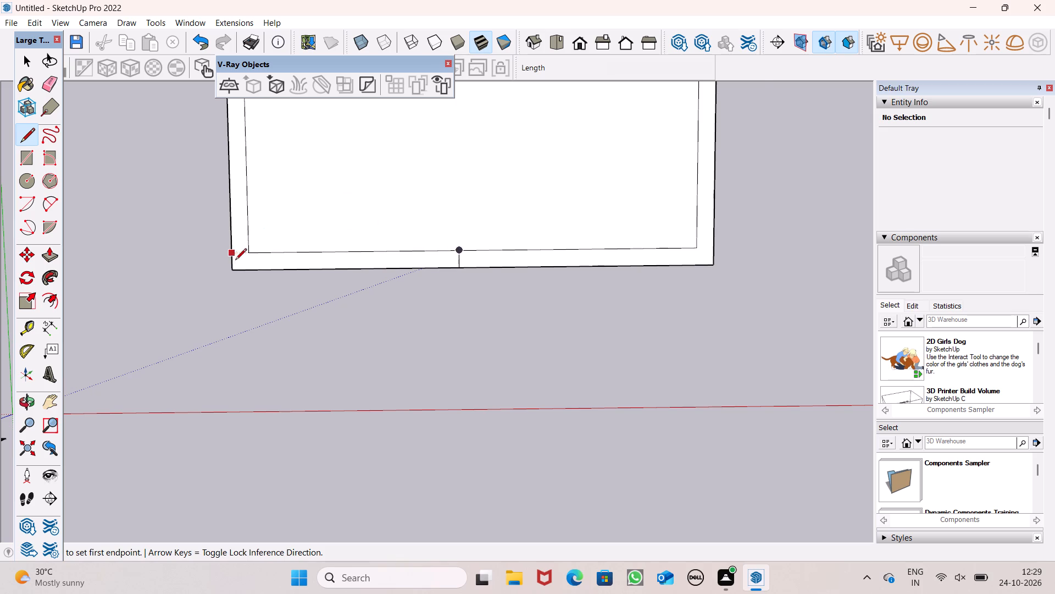
scroll(238, 261, "up", 6)
scroll(284, 252, "up", 6)
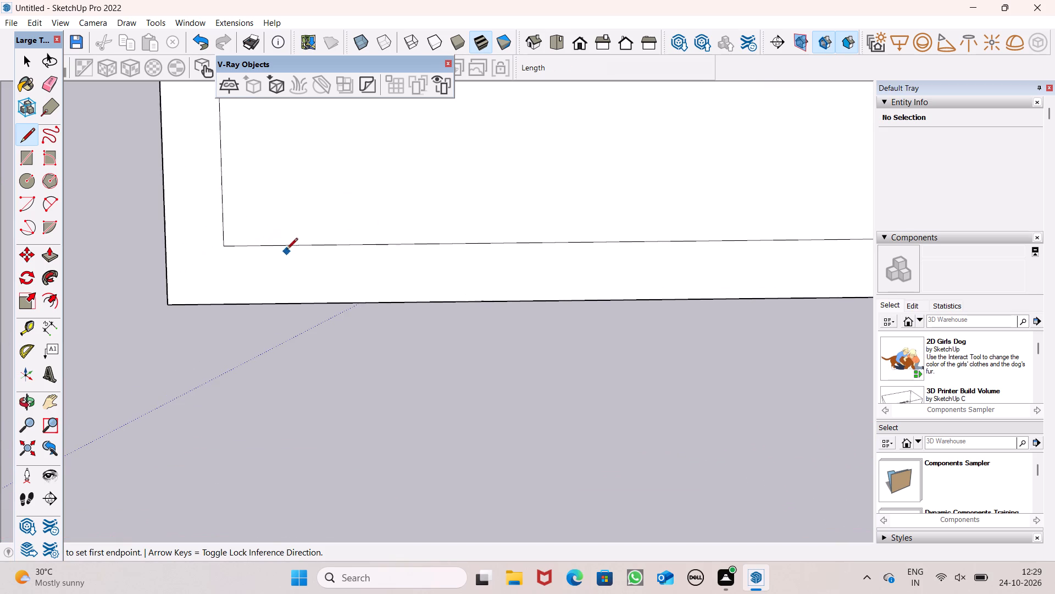
left_click(226, 243)
left_click(229, 301)
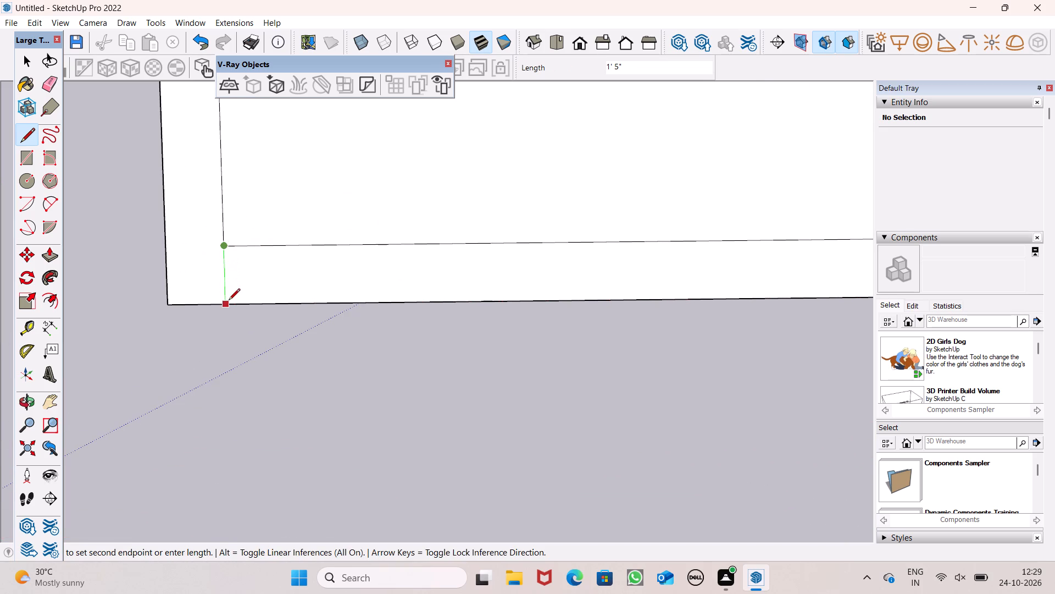
key("space")
Inspect the slab and its divided border from several angles, including the front view.
scroll(214, 337, "down", 12)
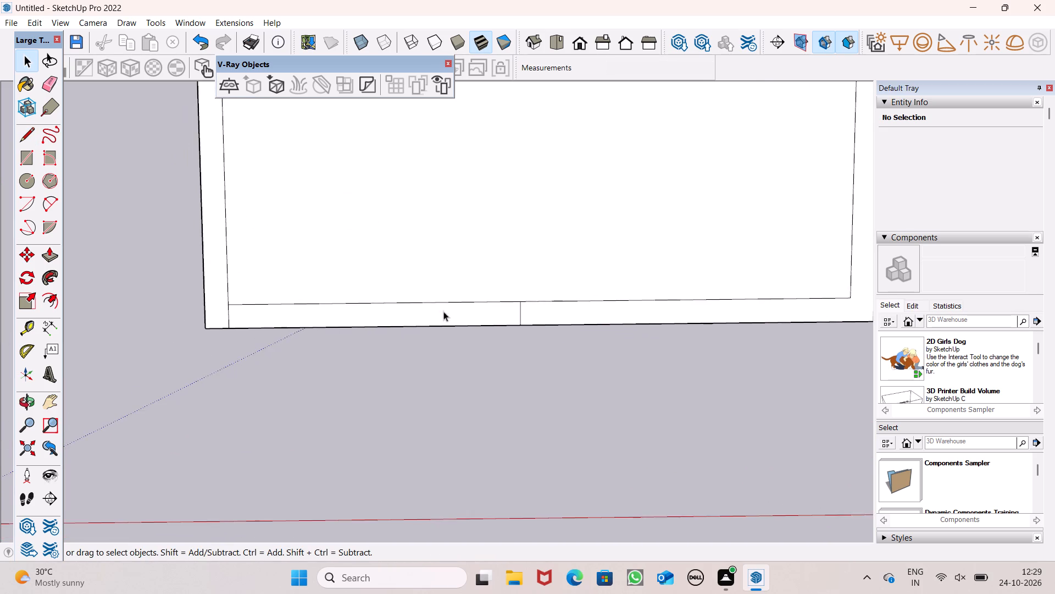
scroll(442, 354, "down", 9)
middle_click_drag(427, 358, 472, 263)
scroll(435, 271, "up", 1)
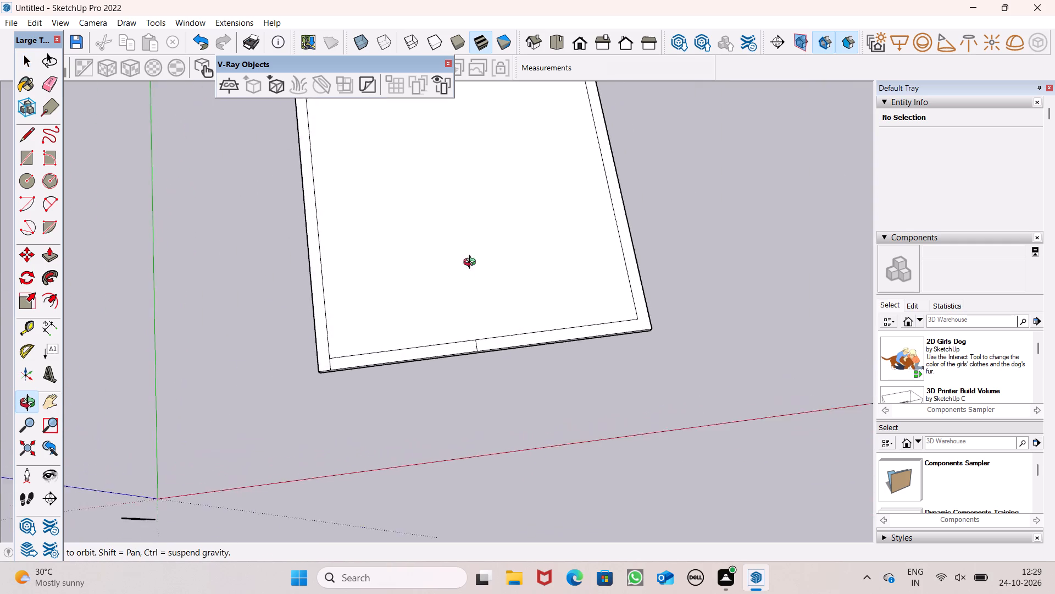
middle_click_drag(472, 263, 399, 416)
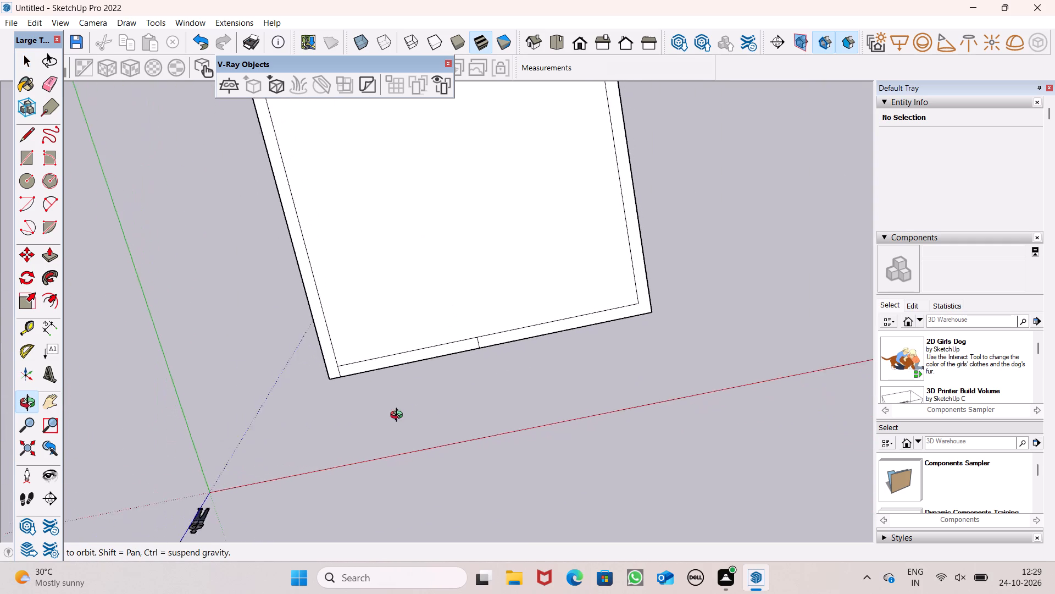
middle_click_drag(399, 416, 352, 399)
middle_click_drag(805, 337, 391, 335)
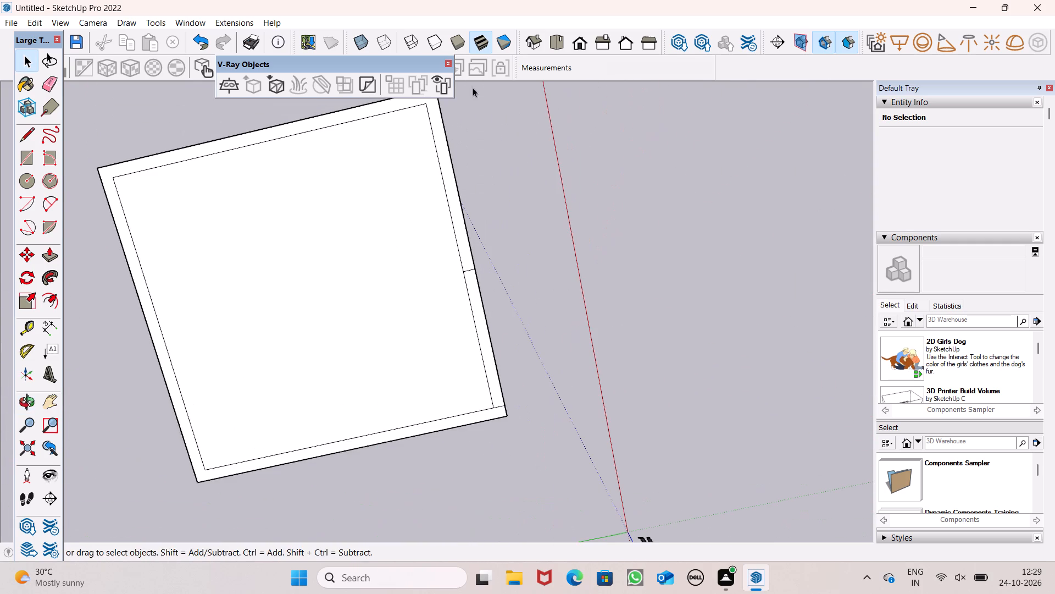
left_click(569, 43)
scroll(468, 342, "down", 3)
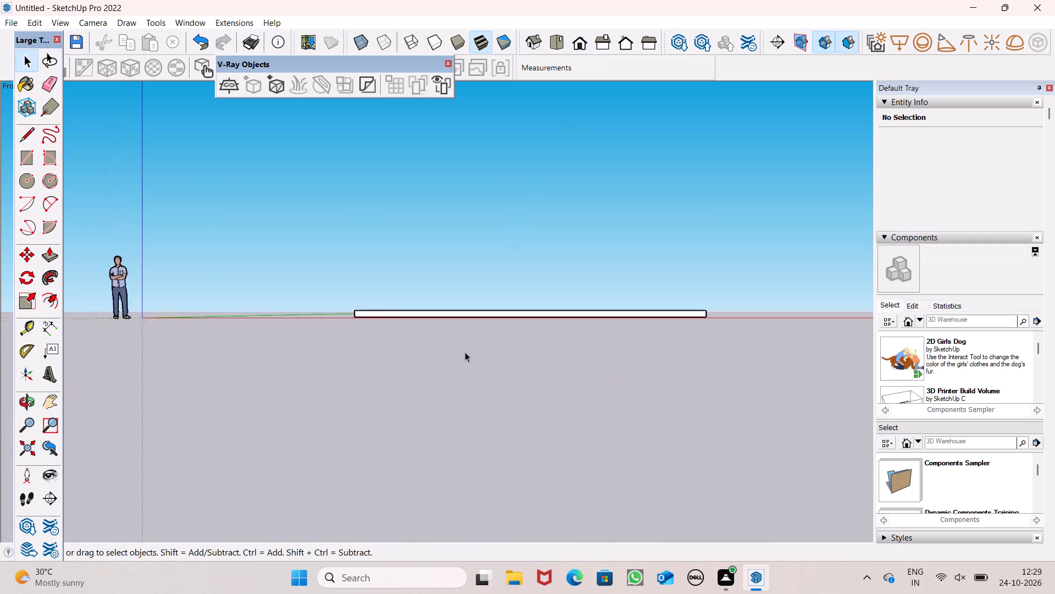
scroll(465, 352, "down", 1)
middle_click_drag(460, 333, 453, 438)
scroll(453, 438, "up", 1)
From the top view, Push/Pull the main border face up 10' to form walls, leaving the marked front section open.
left_click(554, 41)
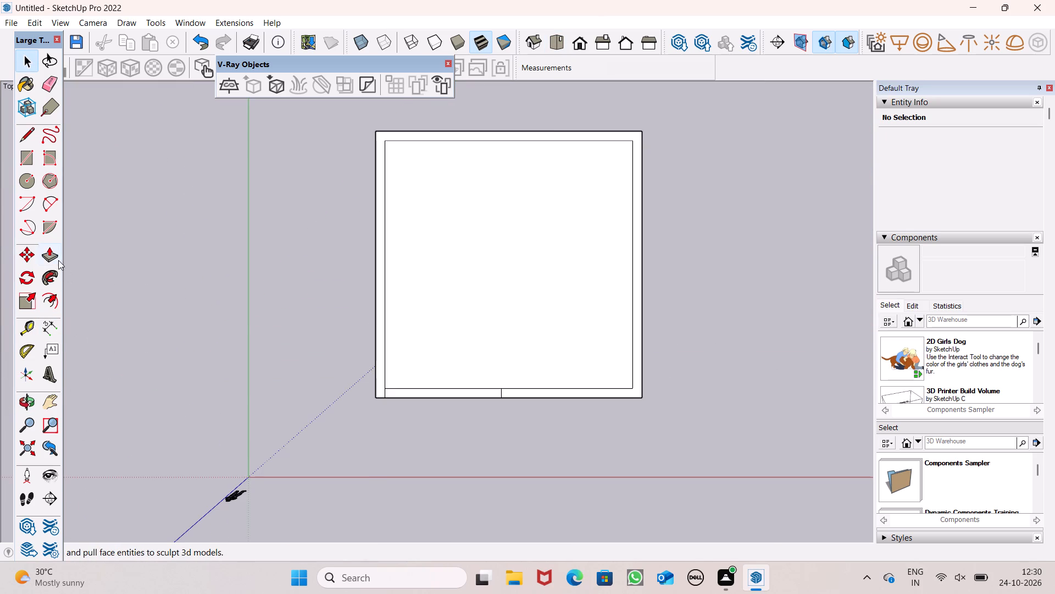
left_click(40, 254)
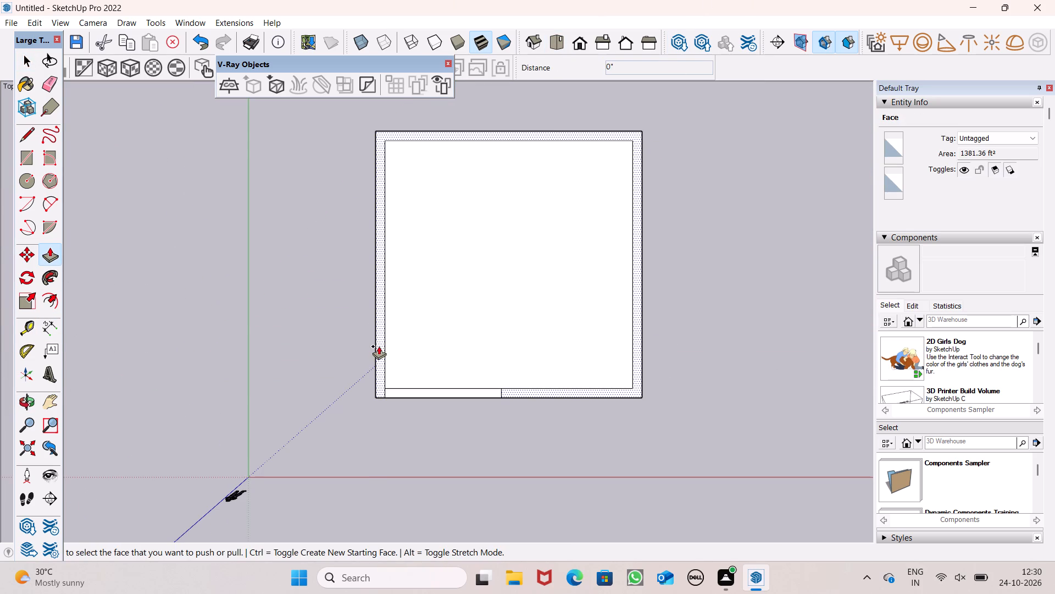
left_click_drag(379, 346, 359, 332)
type("10'")
key("Return")
Examine the walls and the front opening from several angles.
scroll(361, 332, "down", 4)
middle_click_drag(415, 377, 441, 41)
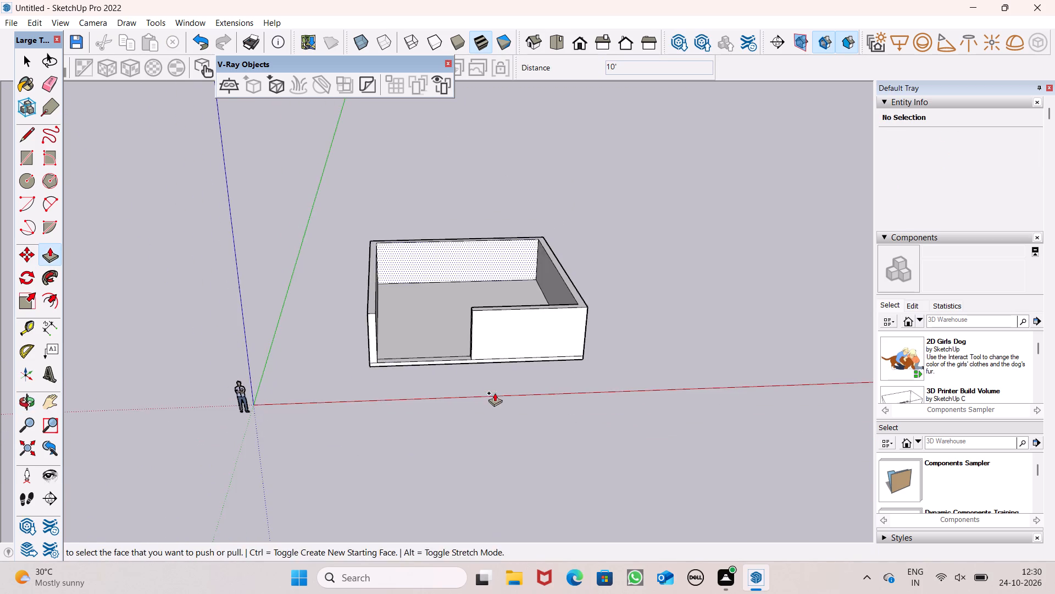
scroll(495, 393, "up", 1)
middle_click_drag(495, 393, 456, 503)
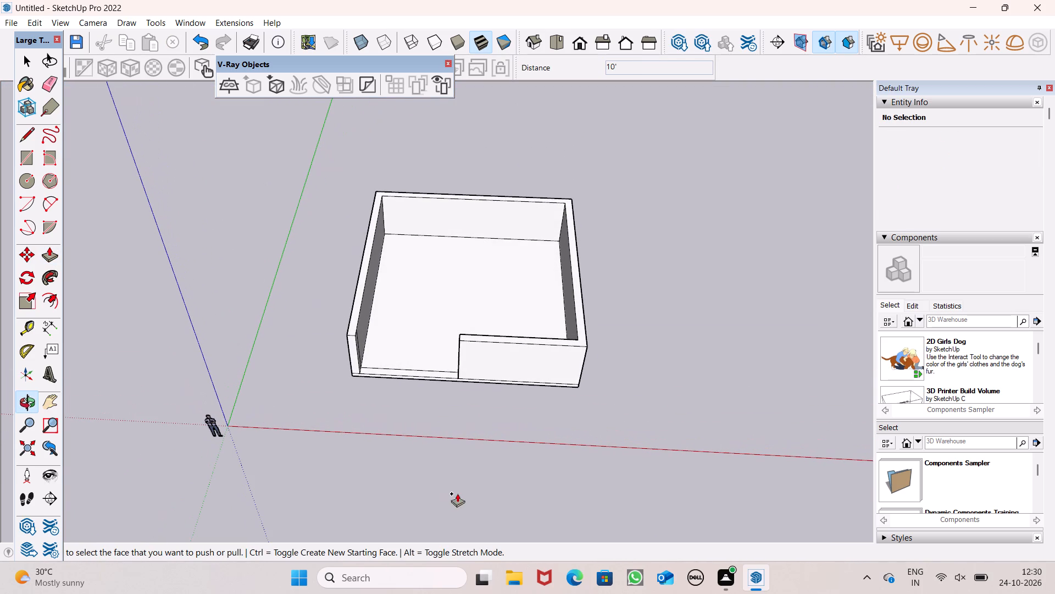
scroll(406, 447, "up", 1)
middle_click_drag(404, 451, 387, 508)
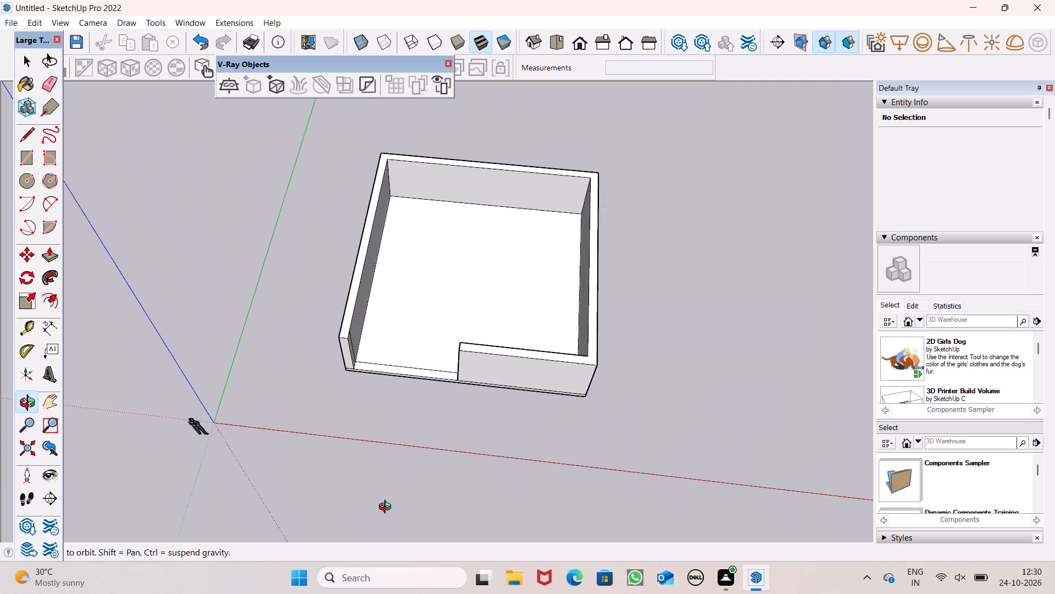
middle_click_drag(387, 508, 404, 496)
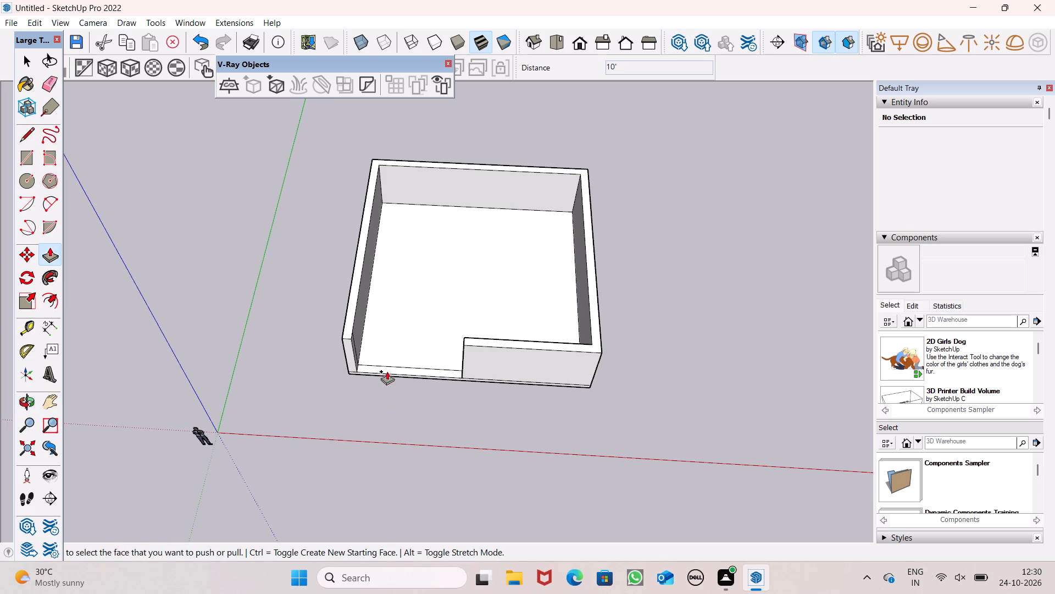
scroll(384, 371, "up", 3)
scroll(265, 291, "down", 2)
middle_click_drag(285, 346, 285, 406)
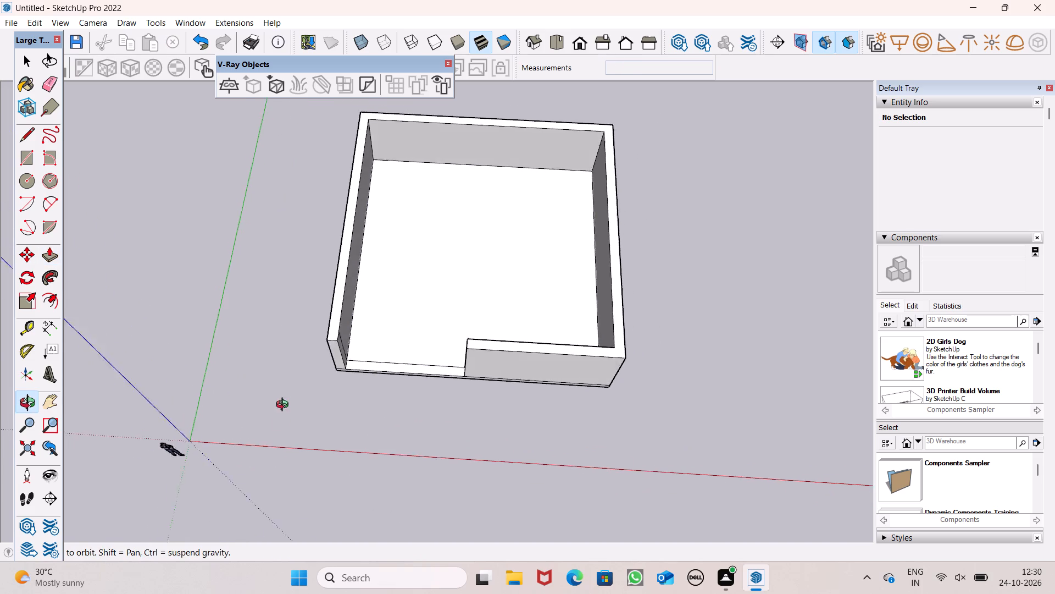
middle_click_drag(285, 406, 285, 425)
scroll(298, 324, "down", 1)
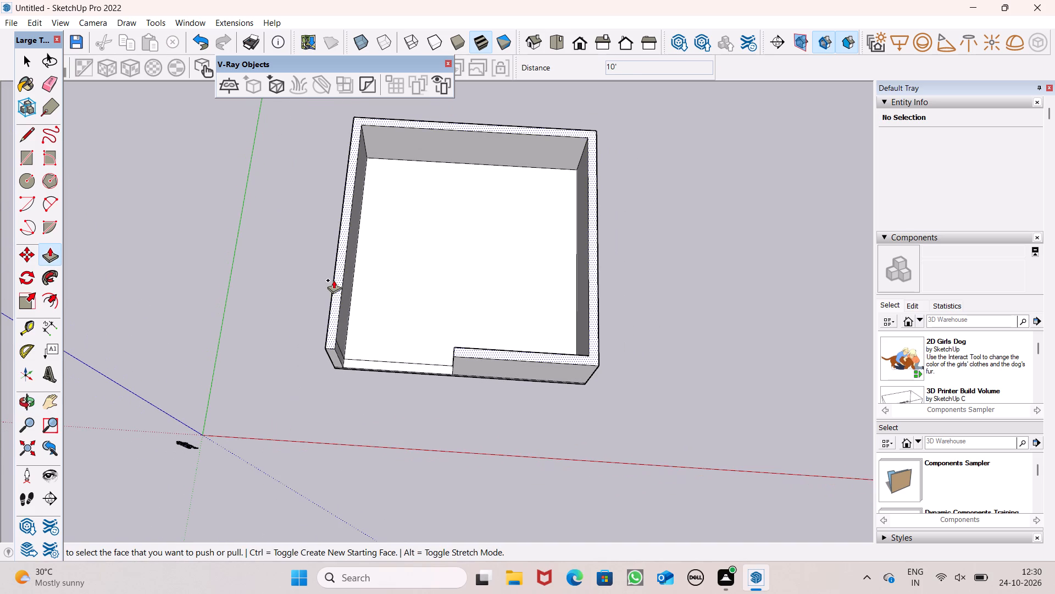
middle_click_drag(274, 271, 276, 278)
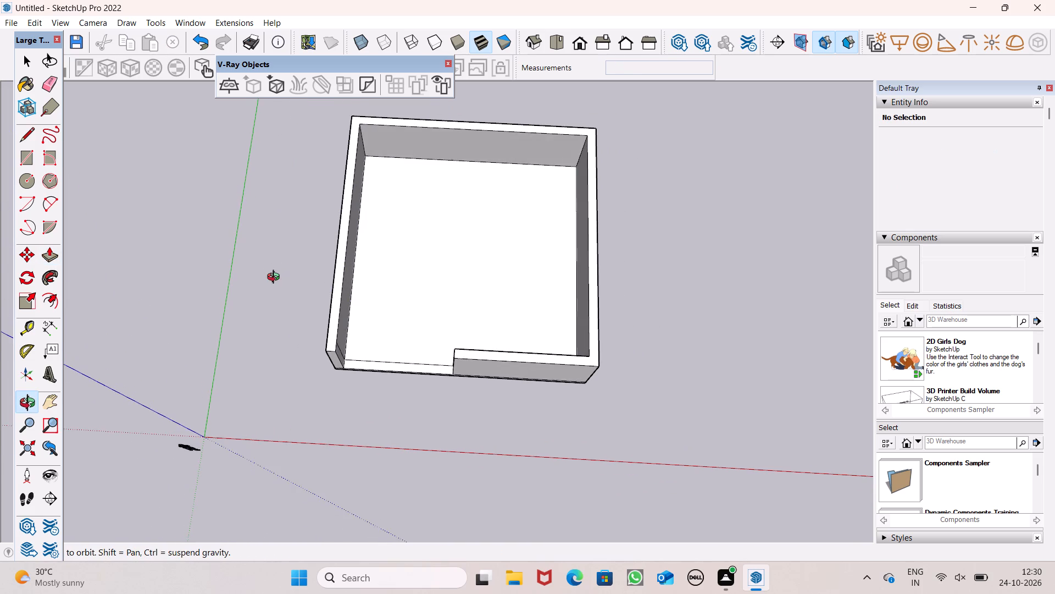
middle_click_drag(276, 278, 282, 292)
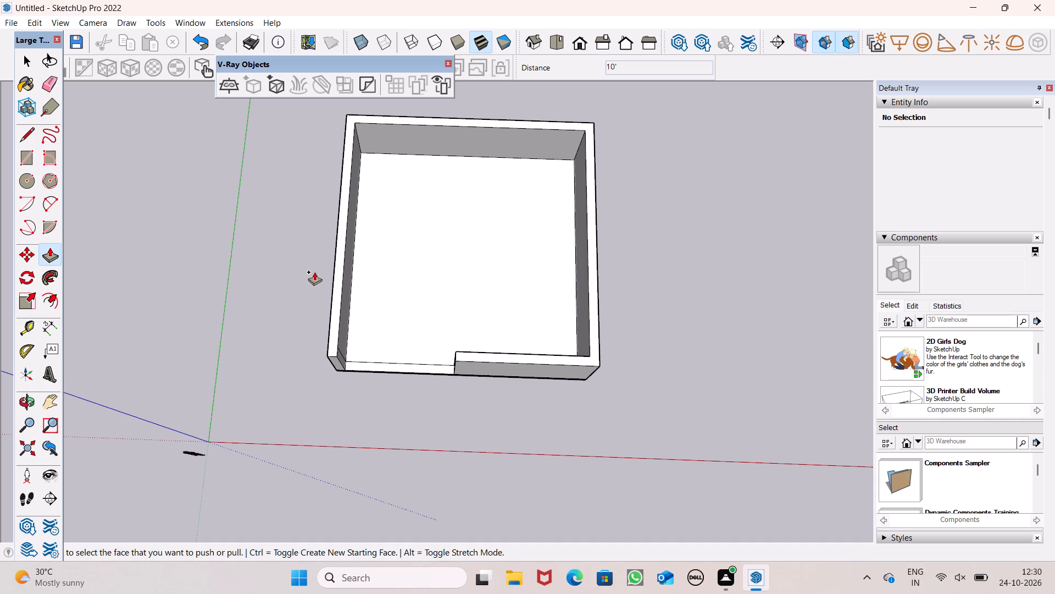
middle_click_drag(262, 340, 281, 248)
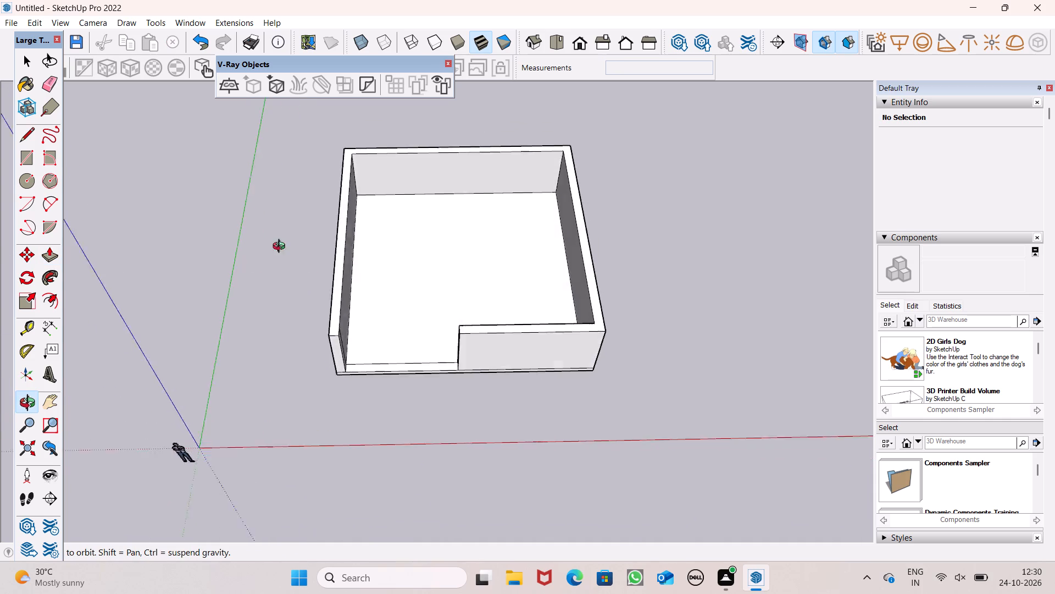
middle_click_drag(281, 248, 267, 312)
Push/Pull the walls' top face up another 1' from a new starting face, forming a separate band above them.
scroll(334, 284, "up", 1)
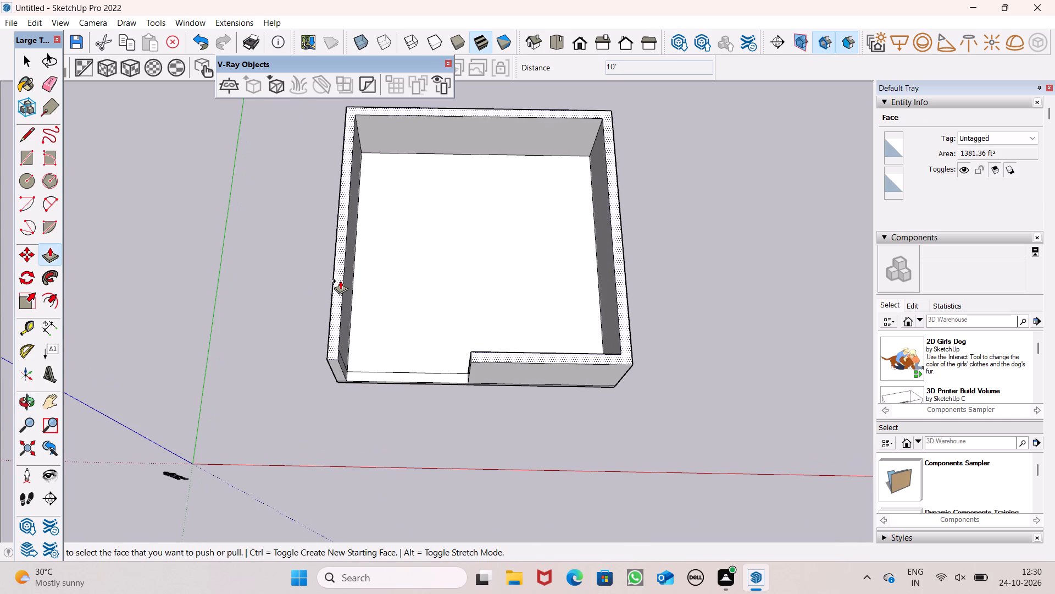
scroll(353, 308, "up", 1)
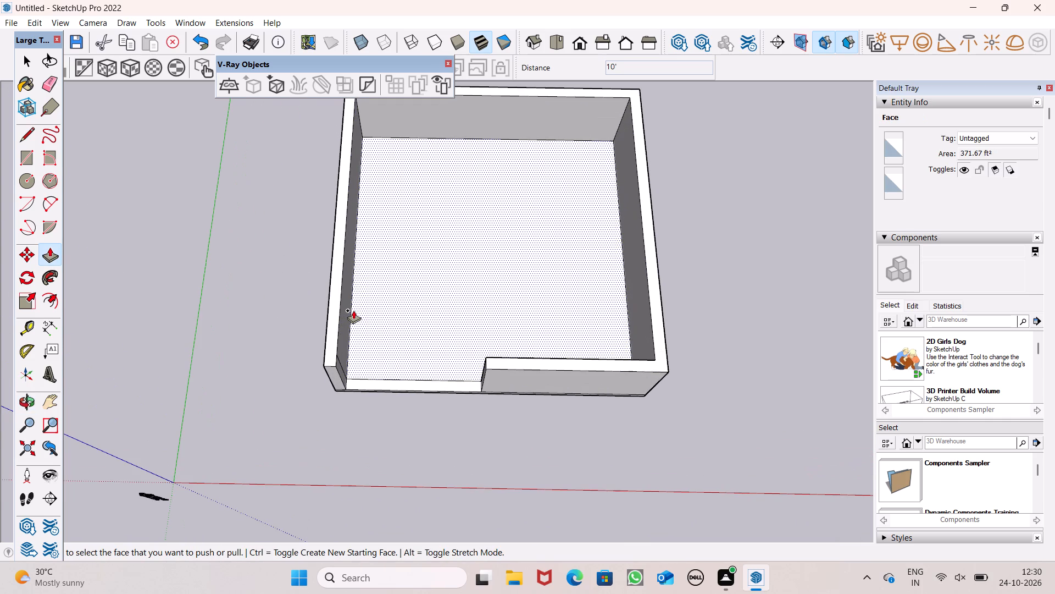
scroll(353, 310, "up", 2)
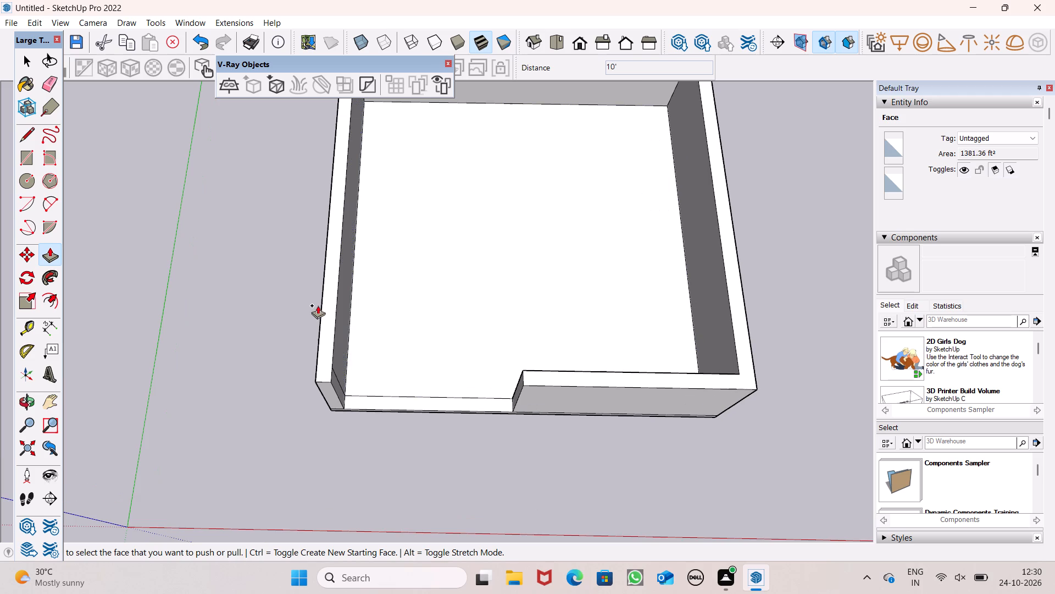
left_click_drag(325, 358, 325, 348)
type("1'")
key("Return")
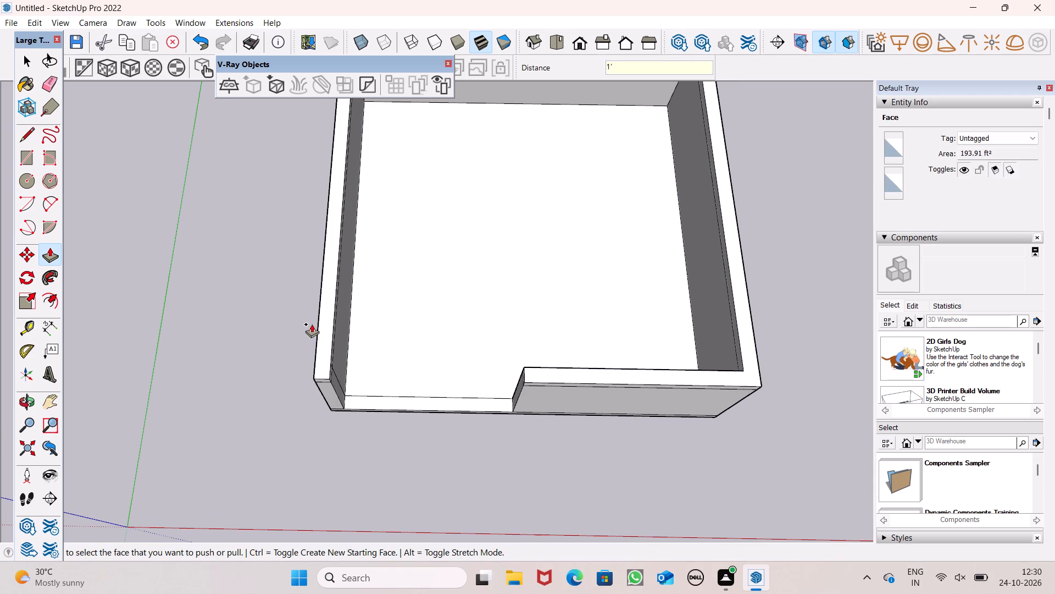
scroll(309, 320, "down", 3)
middle_click_drag(329, 347, 304, 307)
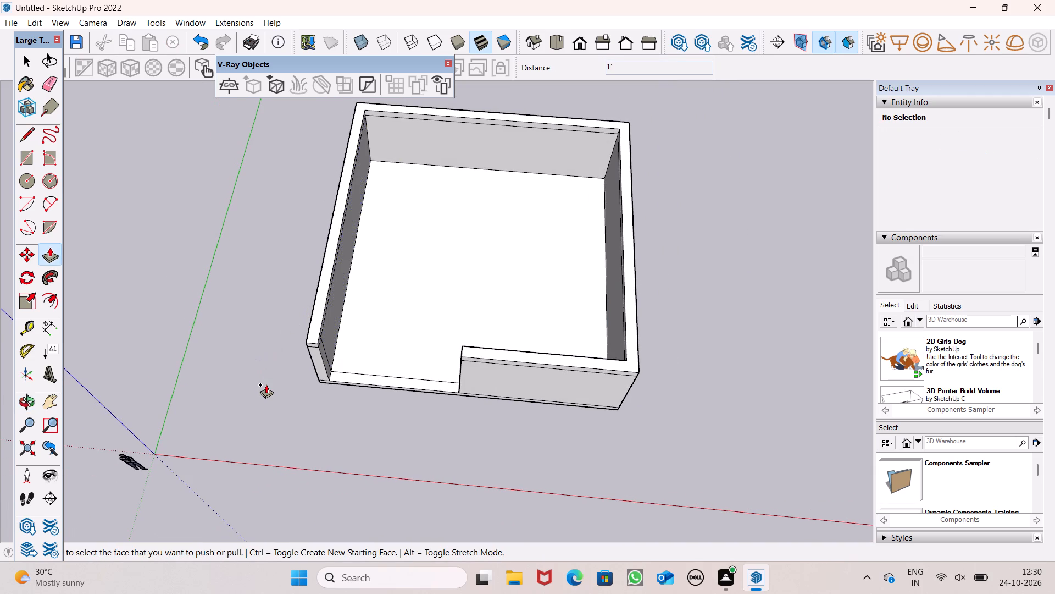
Undo the 1' upper band and the 10' wall extrusion, returning to the flat slab with its divided border.
key("ctrl+z")
key("ctrl+z")
key("space")
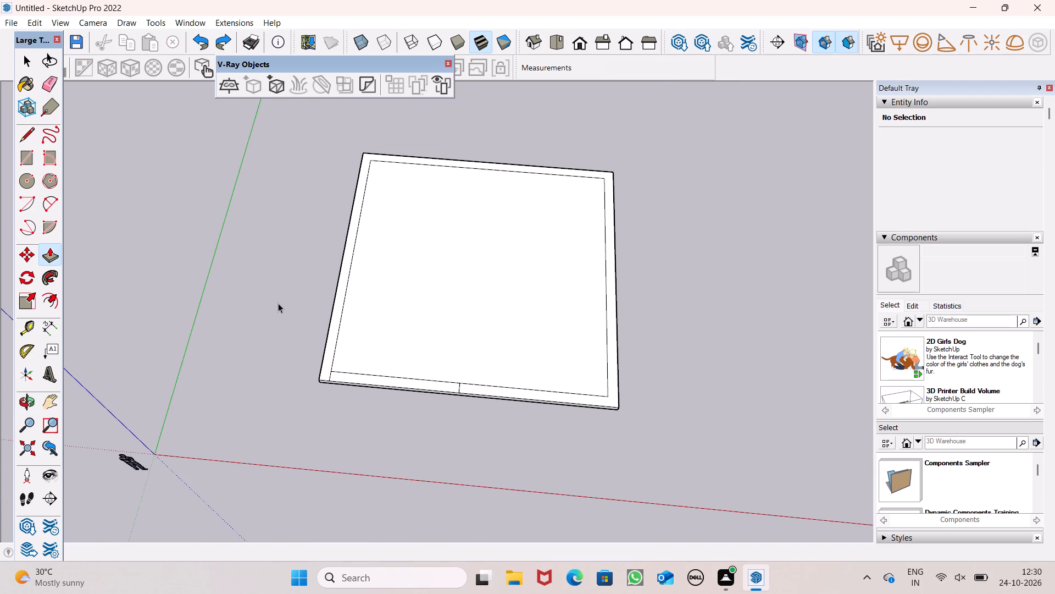
Place a guide about 7' 2" in from the border's front inner edge and a second one 6" behind it.
scroll(278, 300, "down", 5)
scroll(373, 334, "up", 1)
middle_click_drag(380, 346, 404, 460)
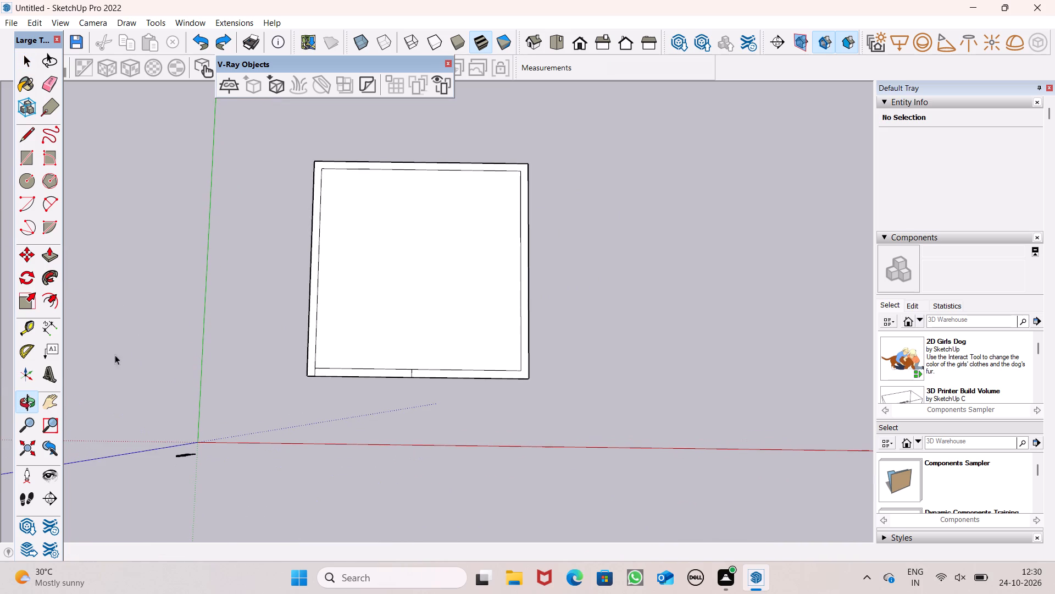
left_click(25, 333)
scroll(359, 345, "up", 7)
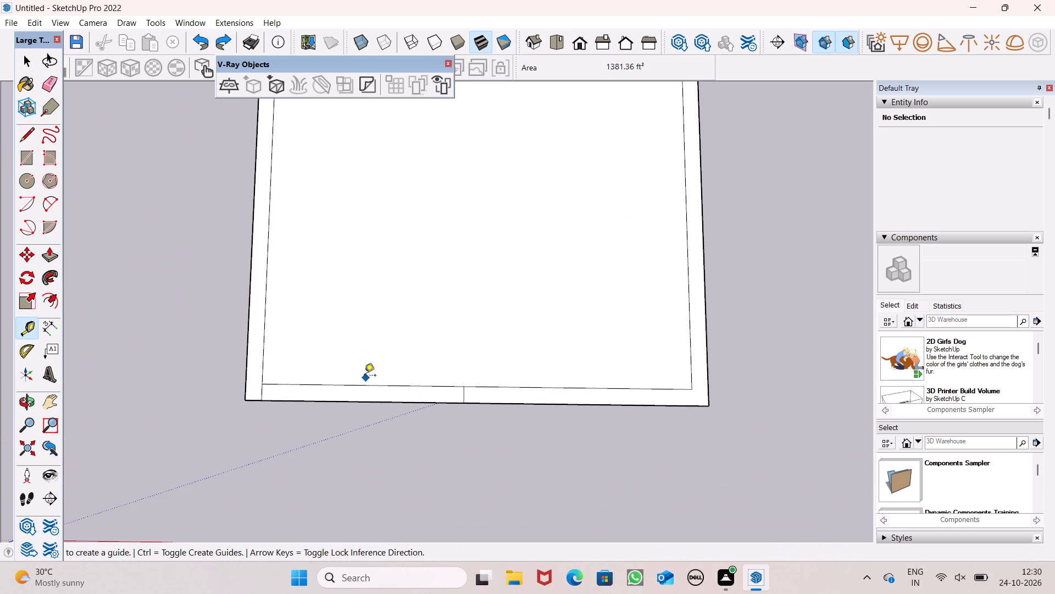
left_click_drag(358, 385, 356, 378)
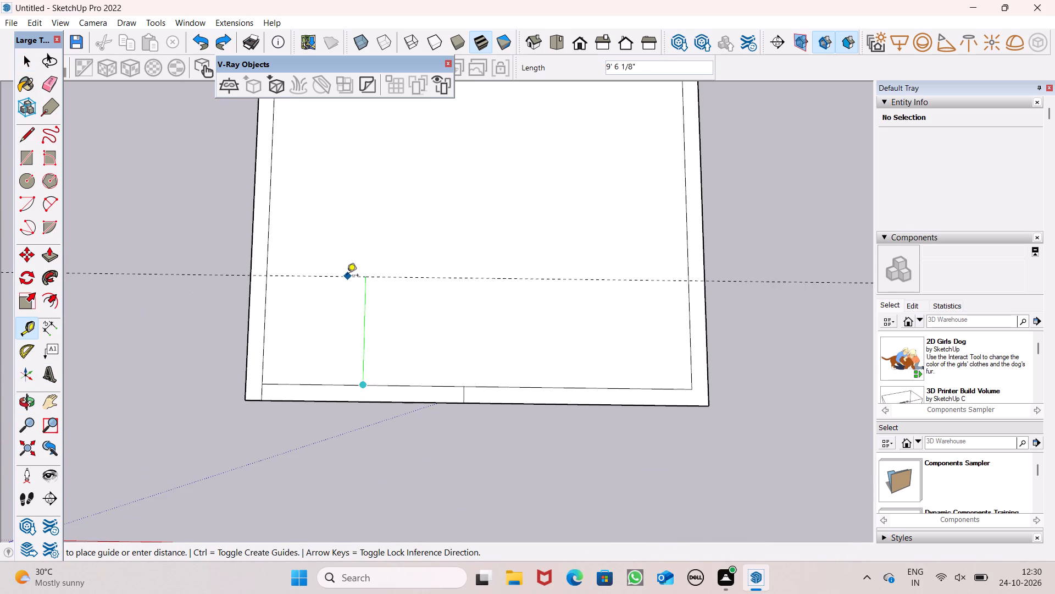
left_click(333, 303)
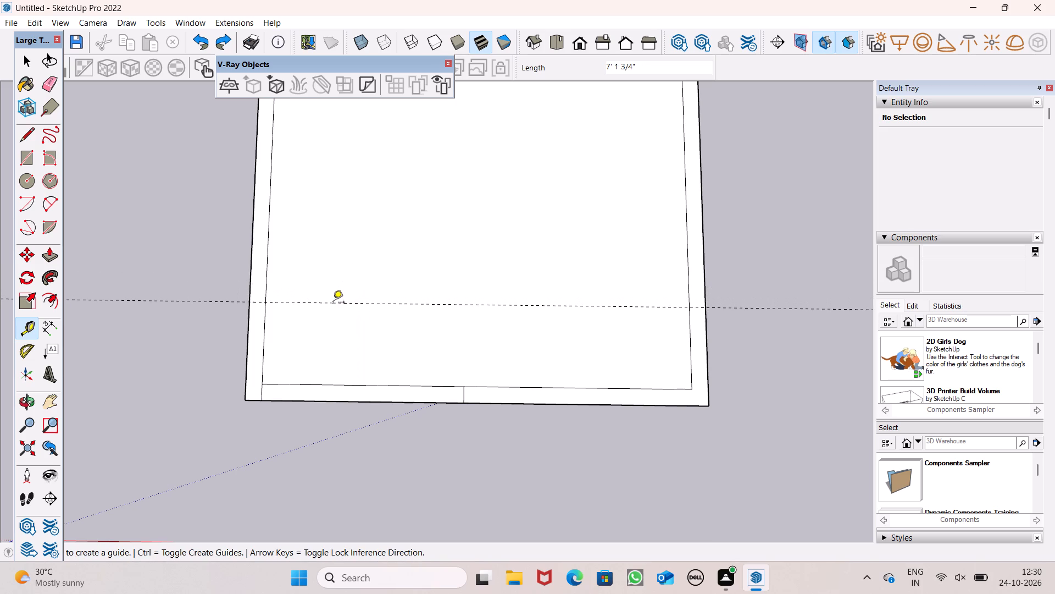
left_click(331, 302)
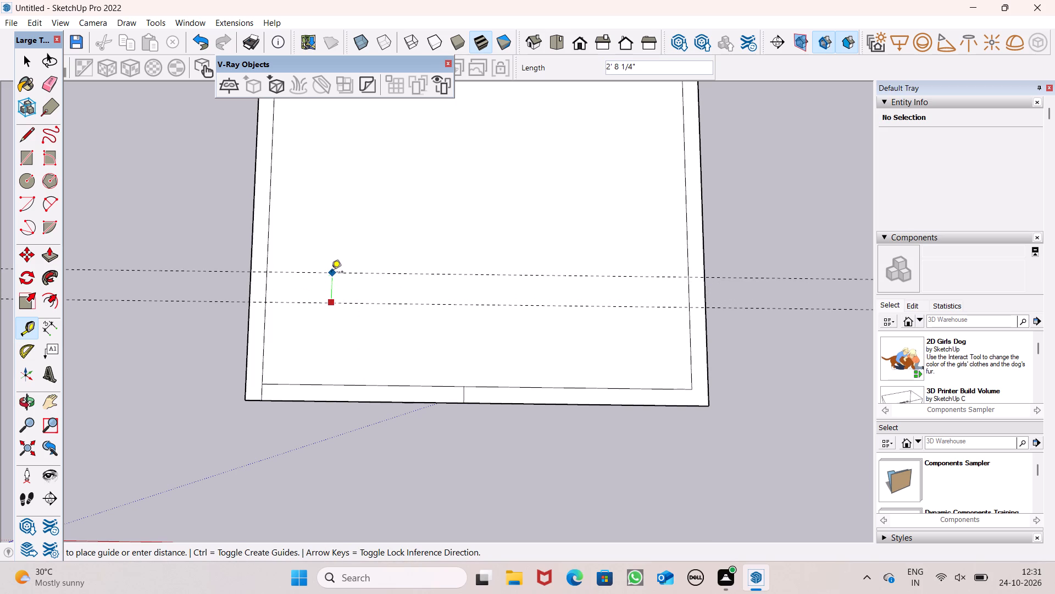
key("6")
key("shift+quotedbl")
key("Return")
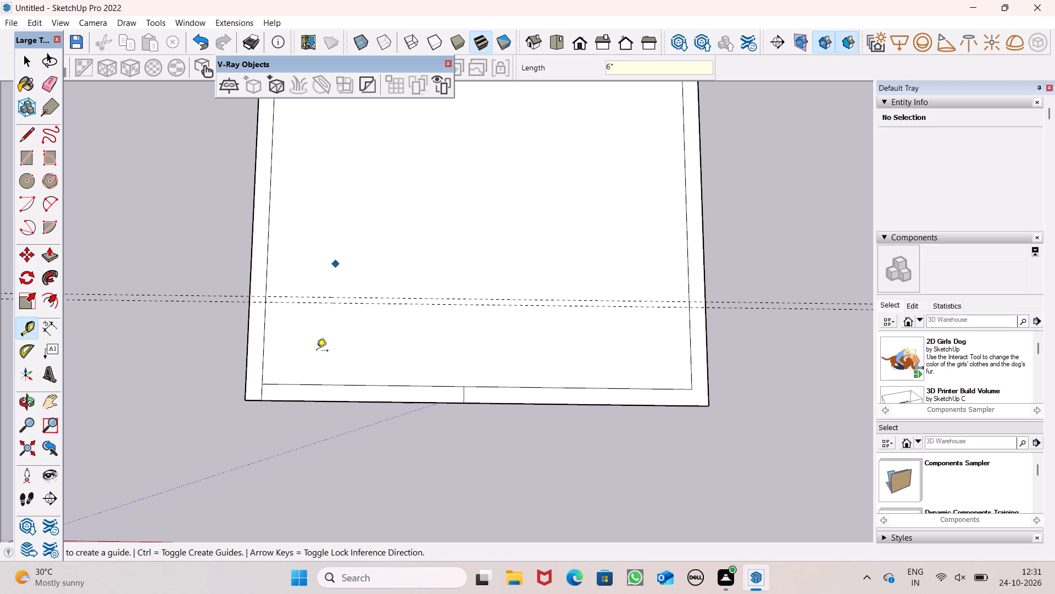
Place a guide about 10' 7" in from the border's right inner edge and a second one 6" further inward.
scroll(316, 358, "down", 7)
scroll(363, 215, "up", 5)
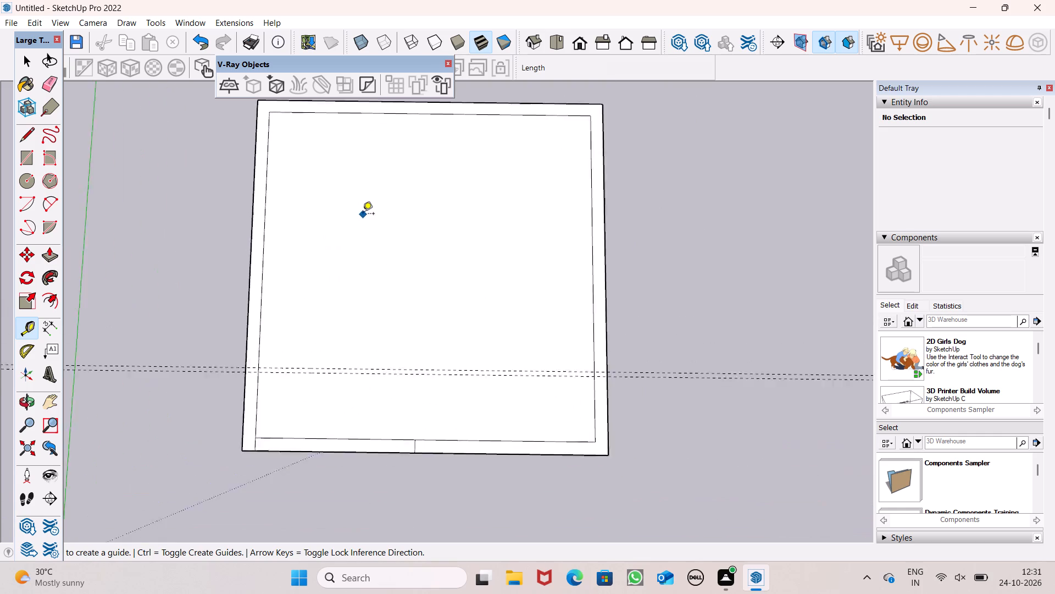
scroll(270, 231, "down", 2)
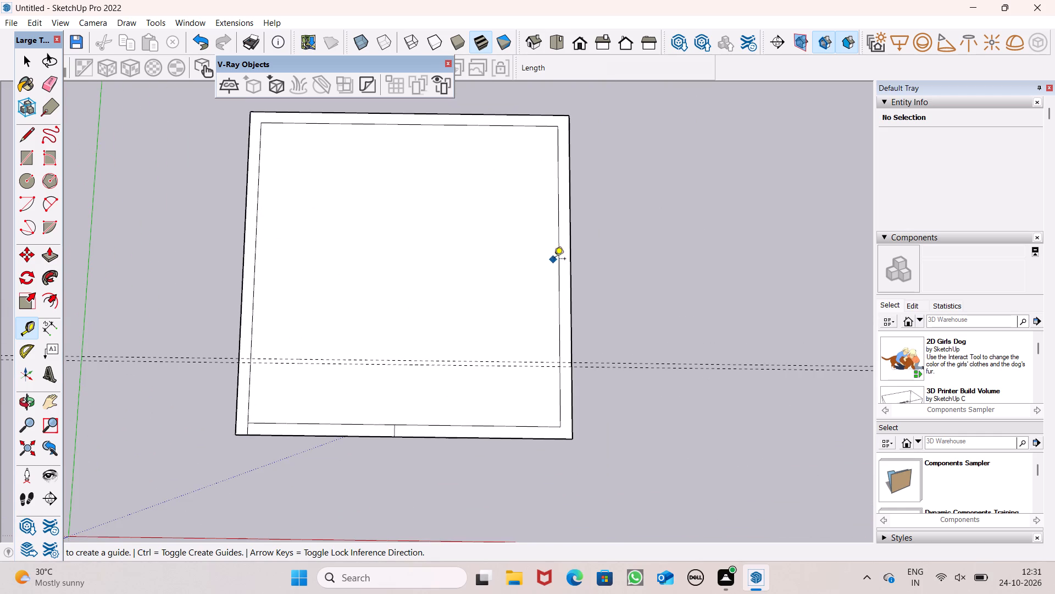
left_click(559, 256)
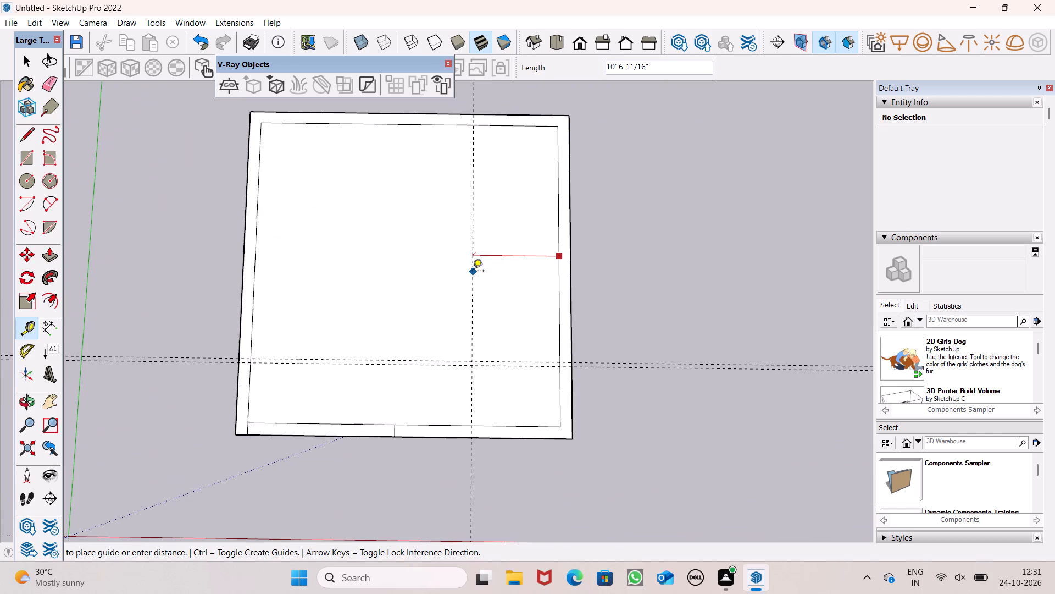
left_click(473, 272)
left_click(473, 272)
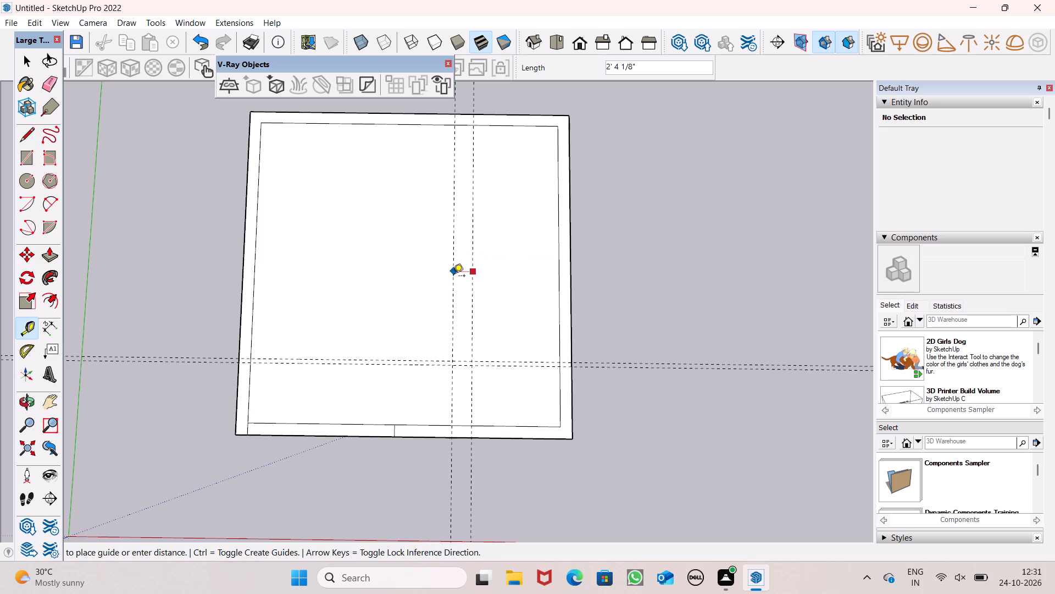
key("6")
key("shift+quotedbl")
key("Return")
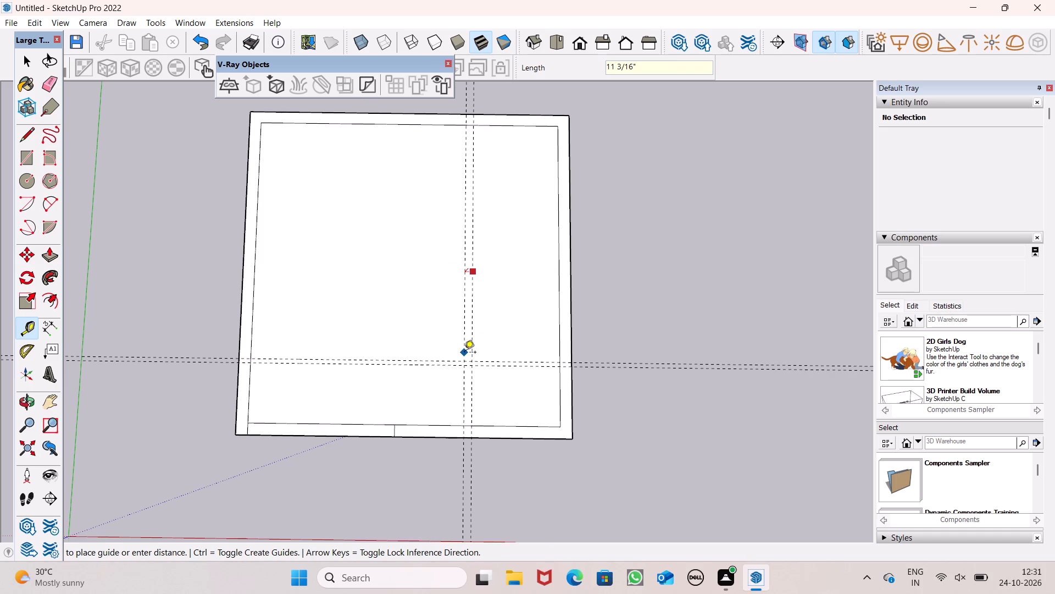
key("6")
key("shift+quotedbl")
key("Return")
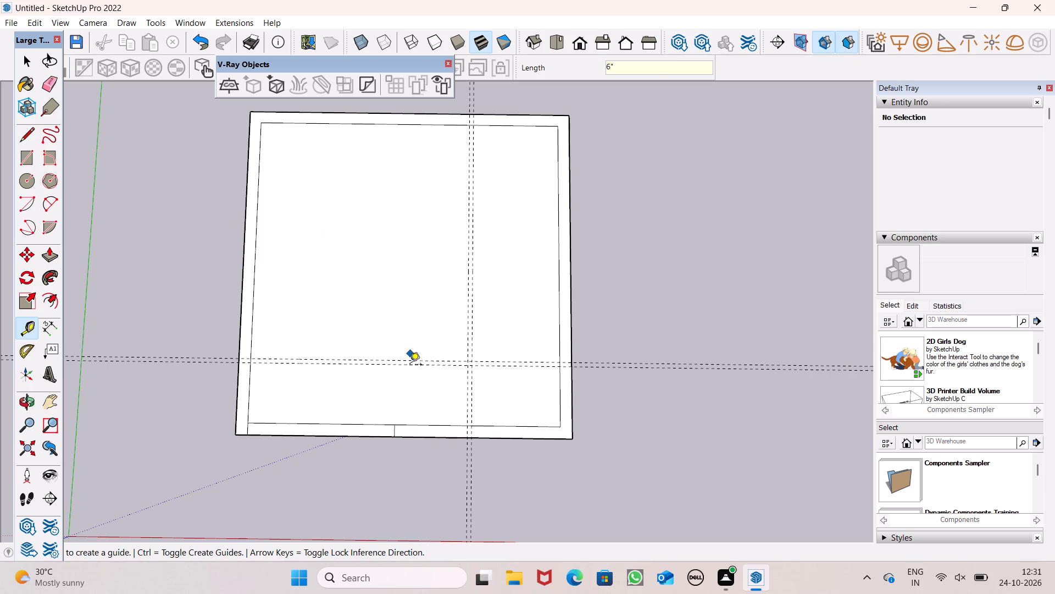
Place a guide about 12' behind the front guide pair and another one 6" beyond it.
left_click(403, 360)
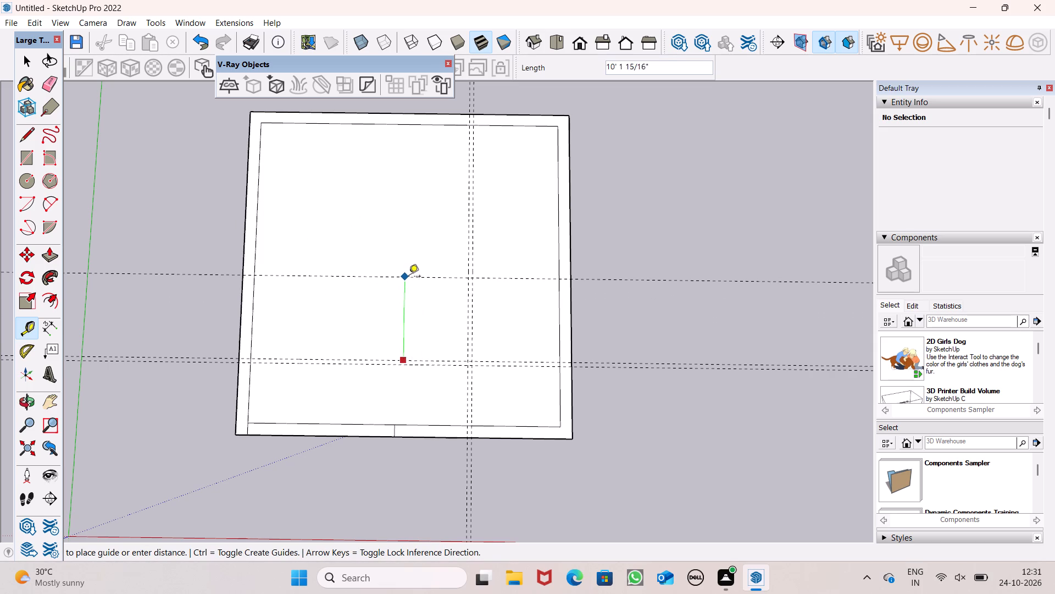
left_click(410, 262)
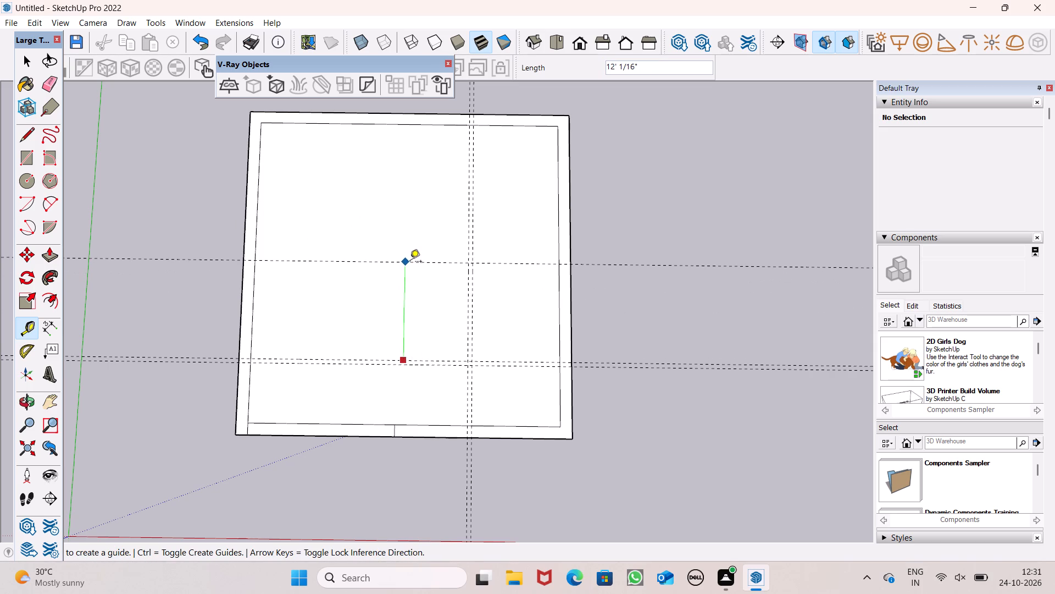
left_click(410, 263)
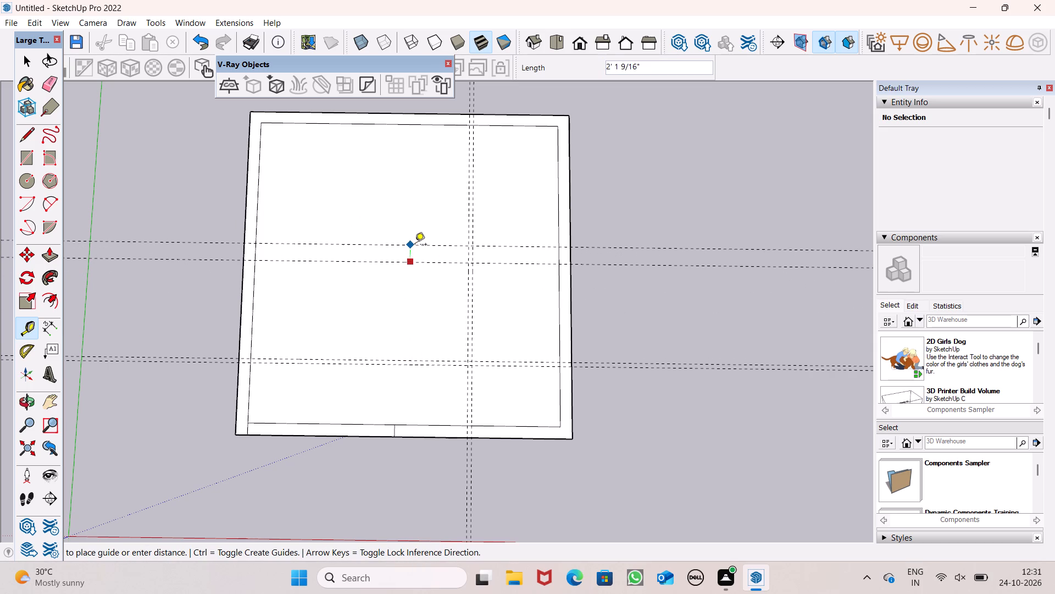
key("6")
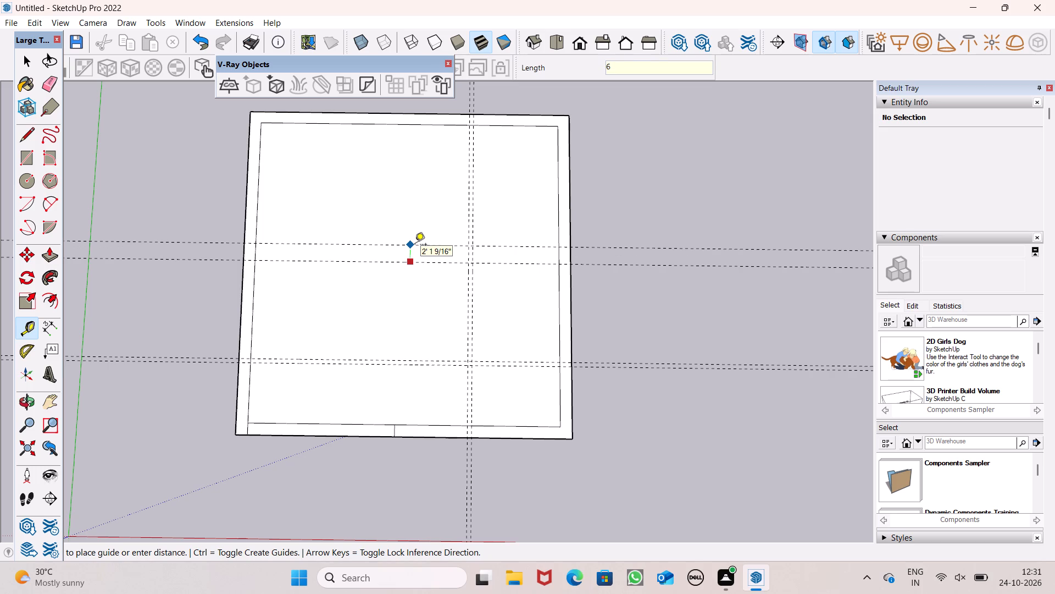
key("shift+quotedbl")
key("Return")
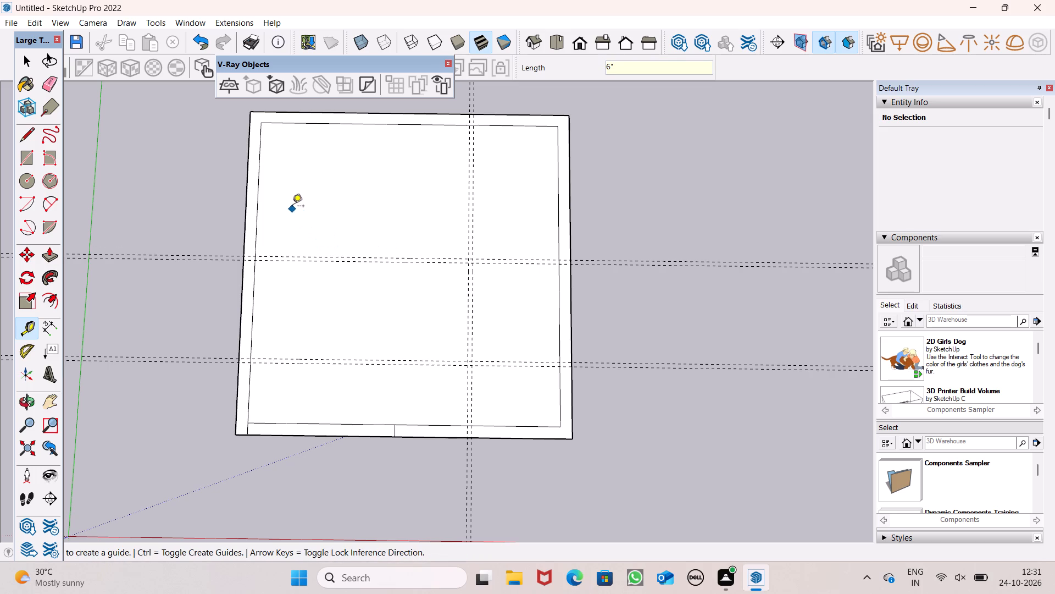
Place a guide about 8' 9" in from the border's left inner edge and a second one 6" further inward.
left_click(256, 201)
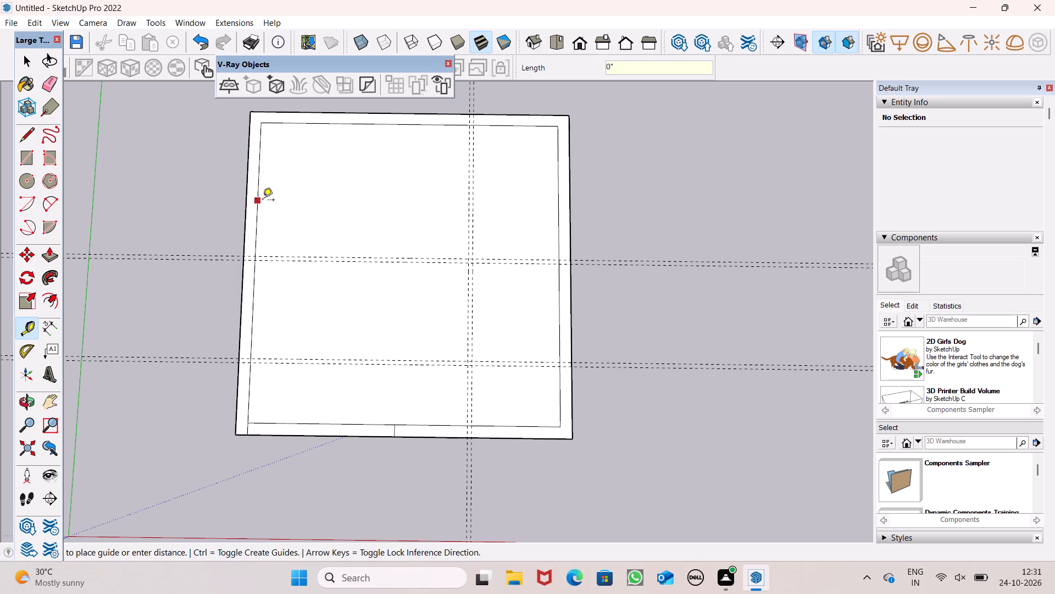
left_click(343, 214)
left_click(326, 212)
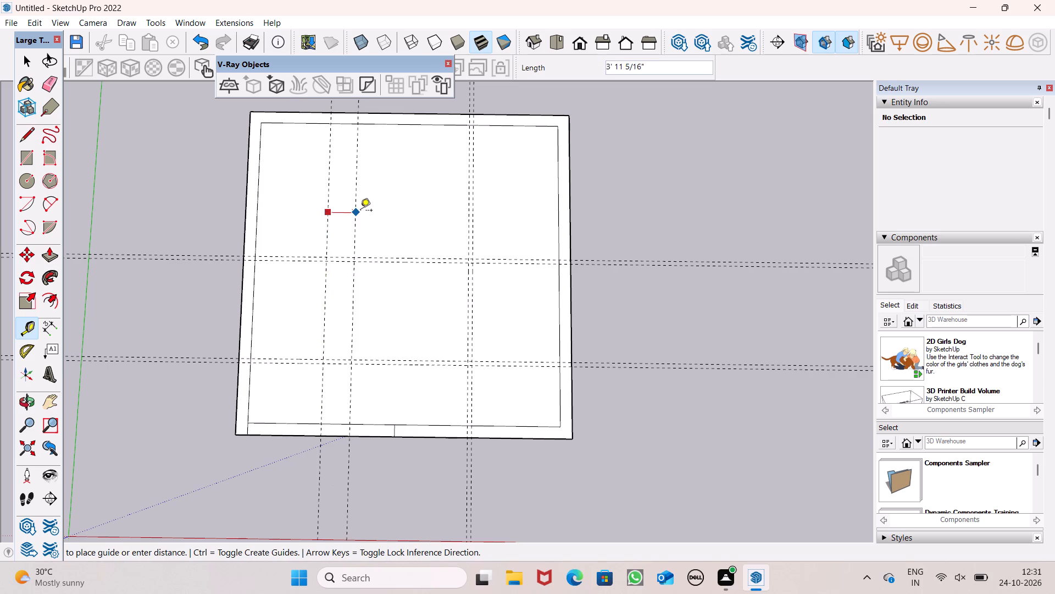
key("6")
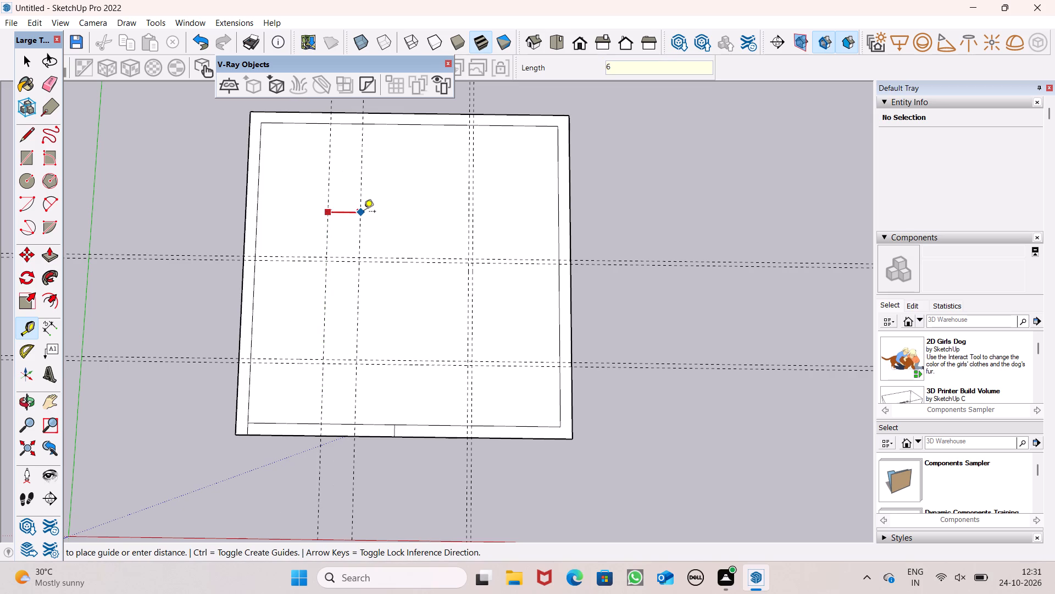
key("shift+quotedbl")
key("Return")
key("space")
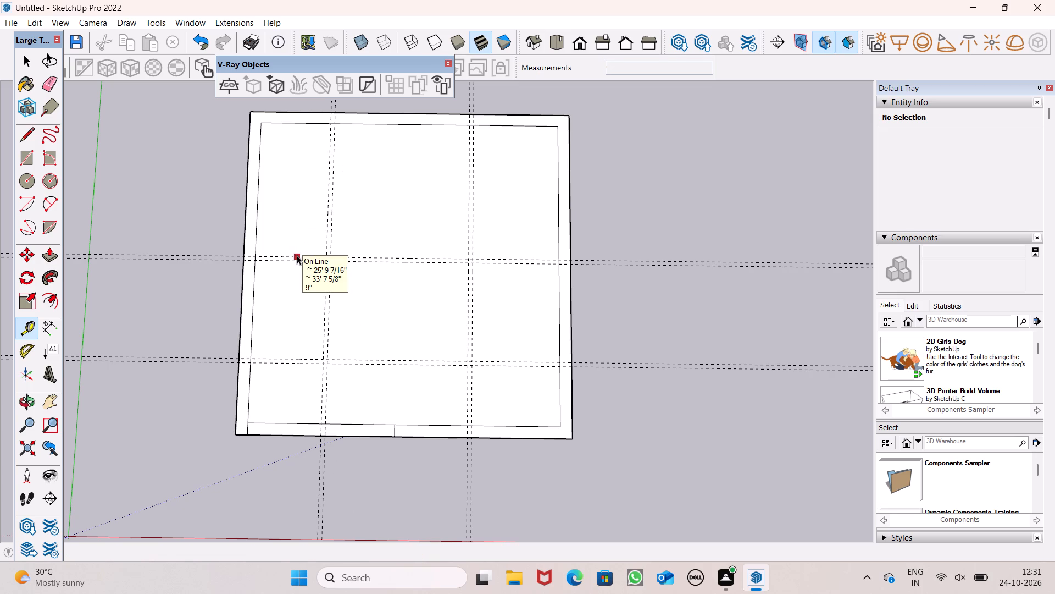
Draw a 6" wide rectangle between the rear pair of crosswise guides, spanning from the left to the right inner border edge.
left_click(25, 155)
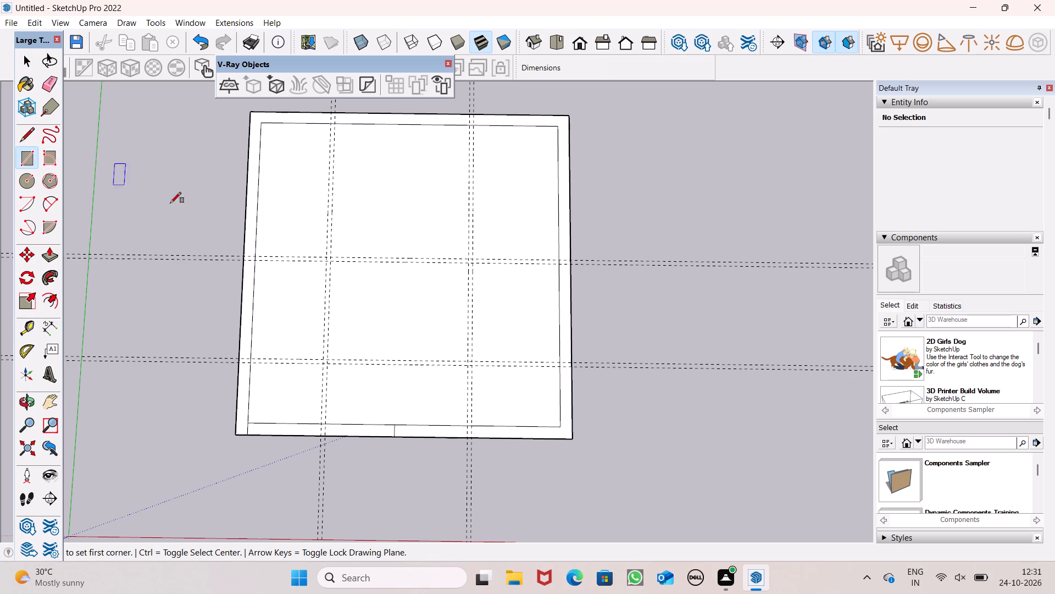
scroll(282, 256, "up", 1)
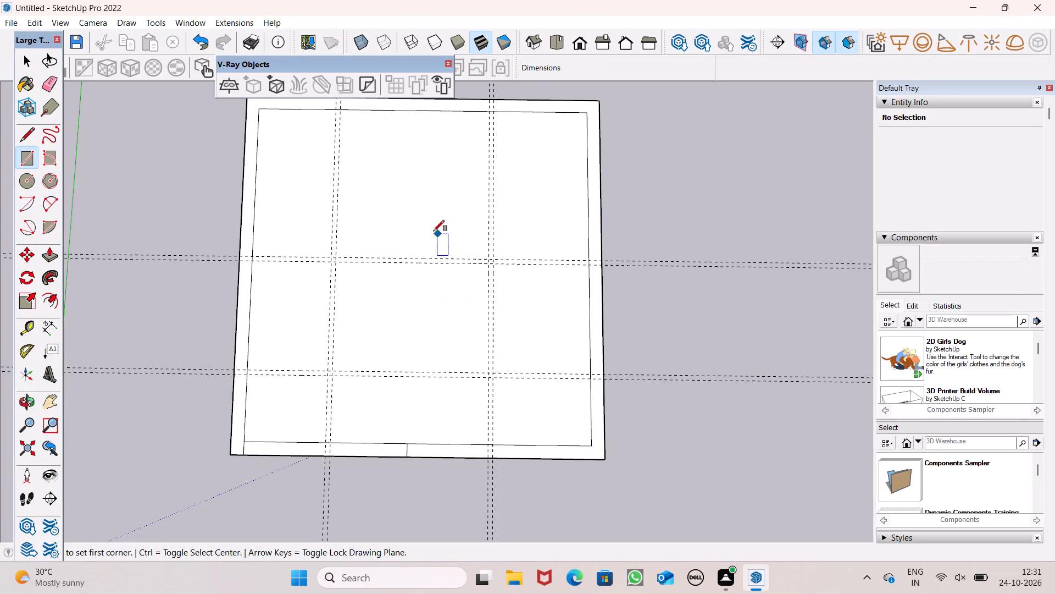
scroll(319, 225, "up", 8)
scroll(247, 248, "down", 5)
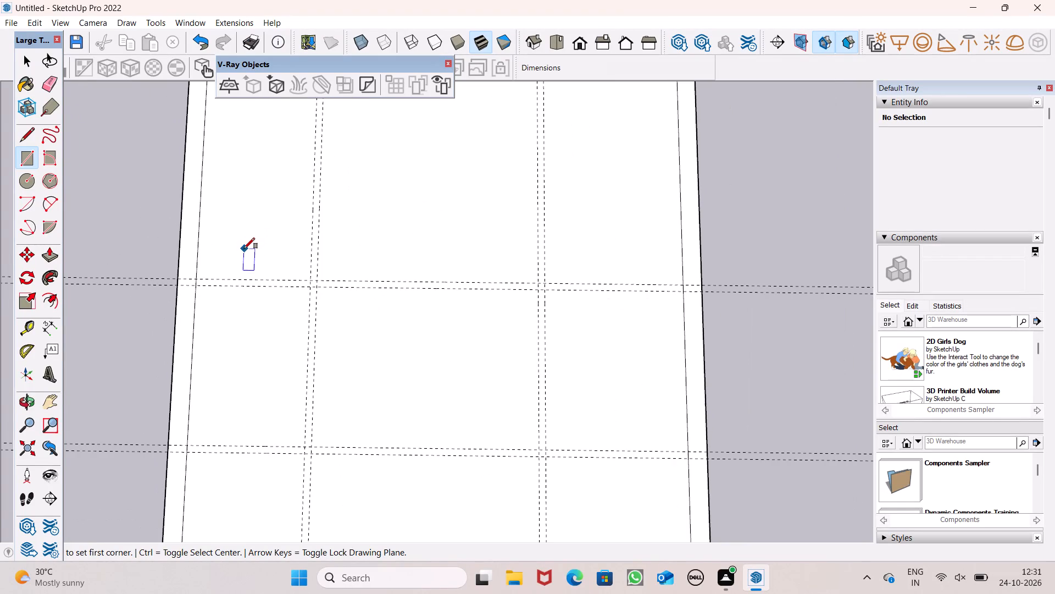
scroll(375, 257, "up", 4)
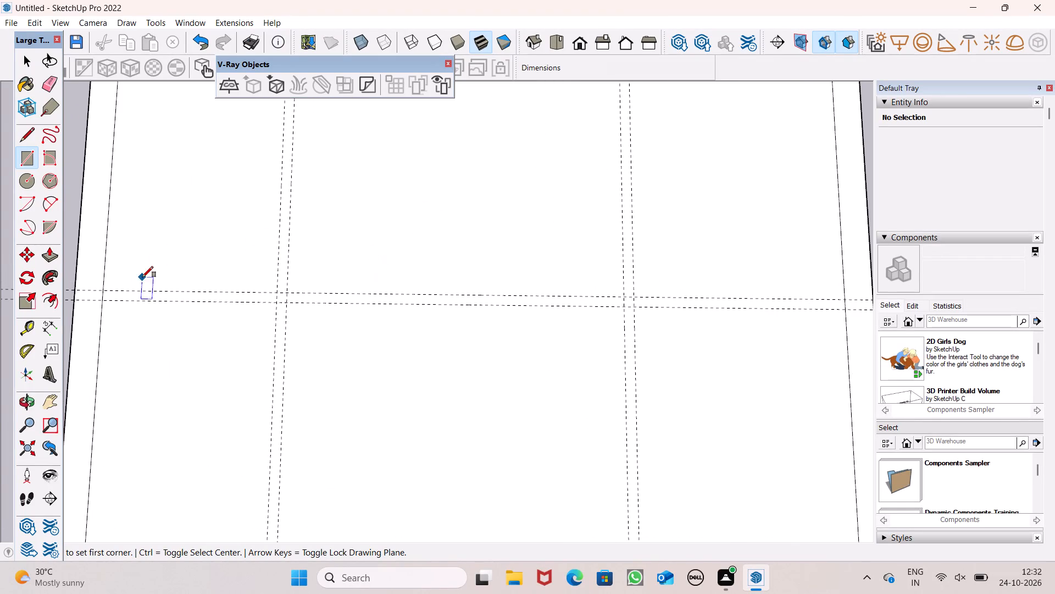
left_click(104, 288)
scroll(118, 319, "down", 3)
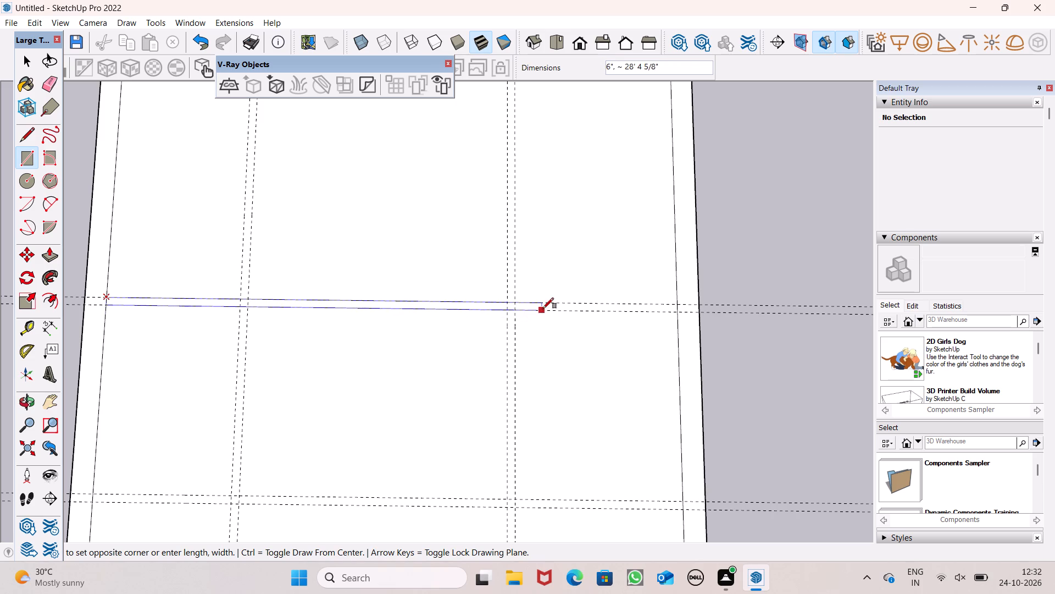
left_click(675, 314)
Draw a 6" by about 13' rectangle along the left guide pair, from the rear partition strip to the front crosswise guides.
scroll(592, 243, "down", 4)
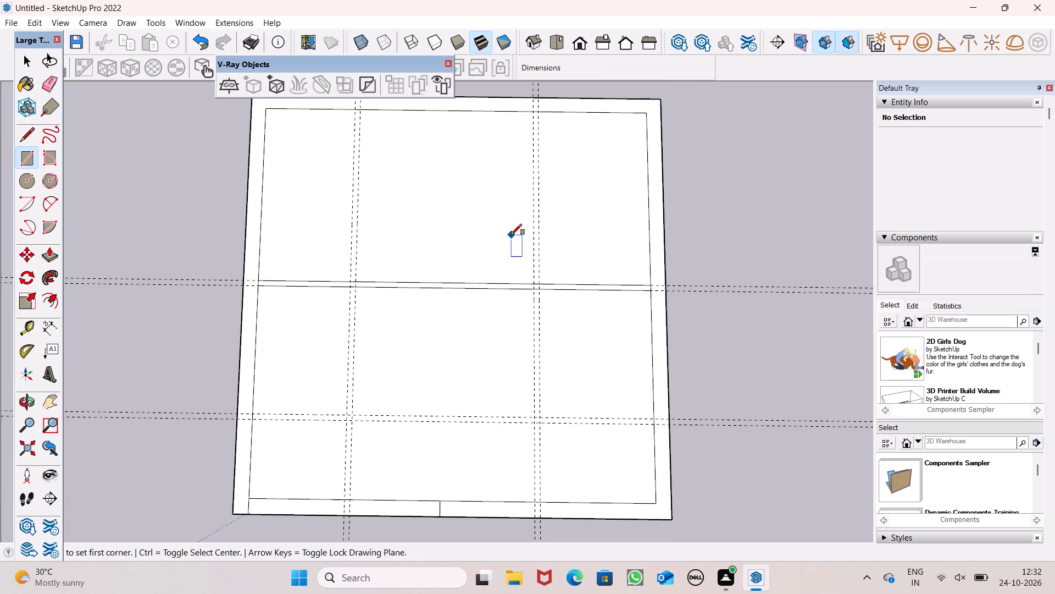
scroll(232, 230, "down", 2)
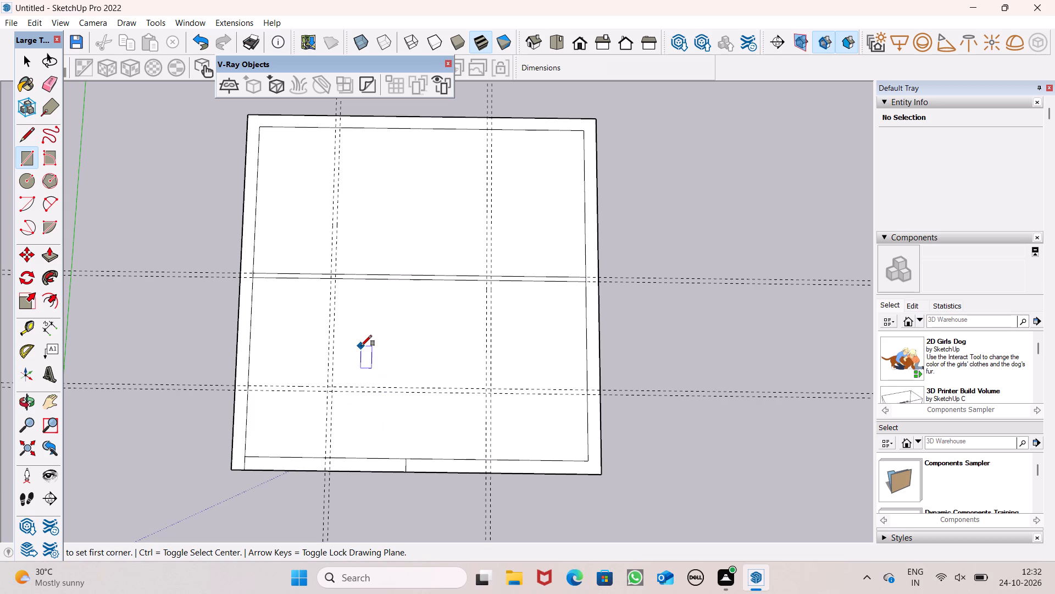
scroll(343, 308, "up", 5)
scroll(329, 261, "up", 6)
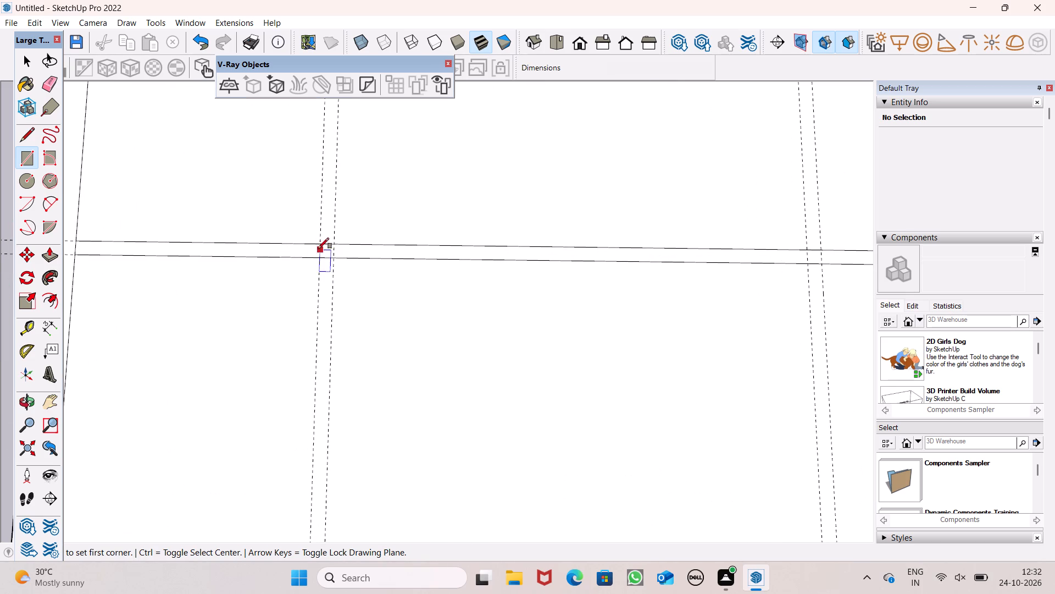
left_click(320, 246)
scroll(349, 359, "down", 12)
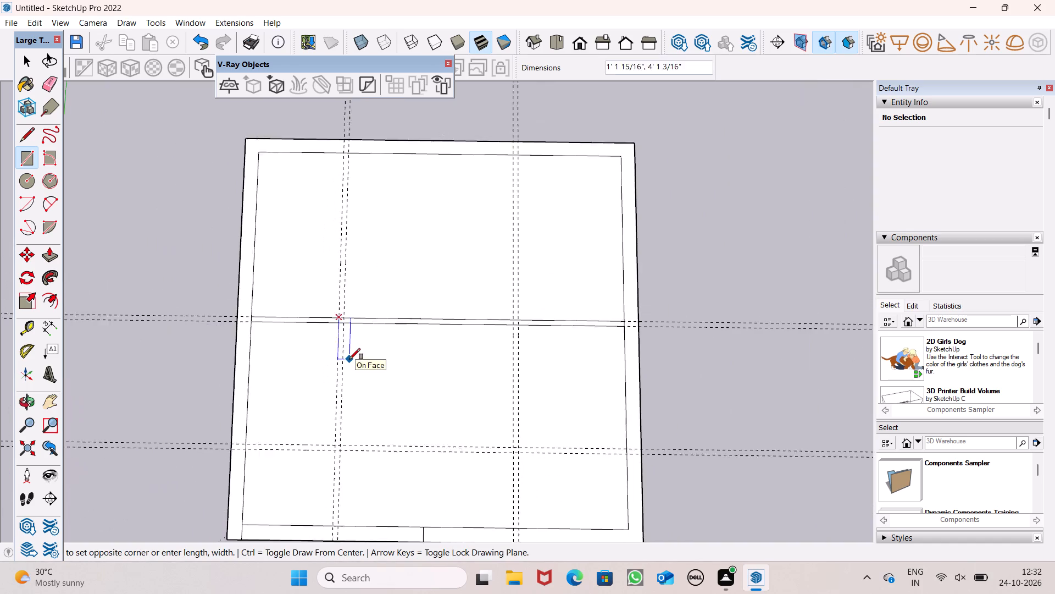
scroll(382, 296, "down", 10)
scroll(369, 367, "up", 10)
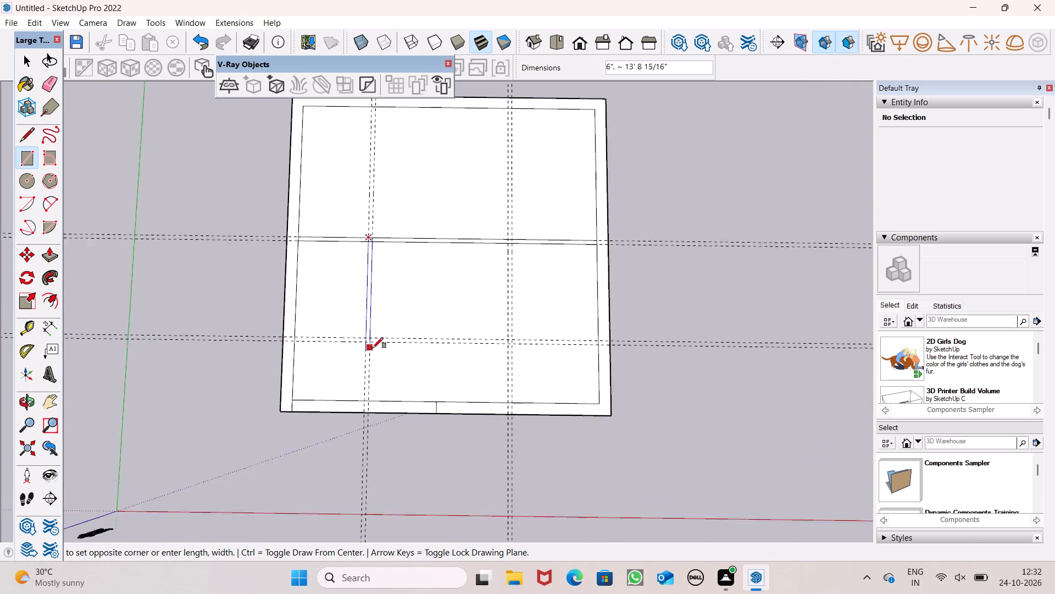
scroll(373, 348, "up", 20)
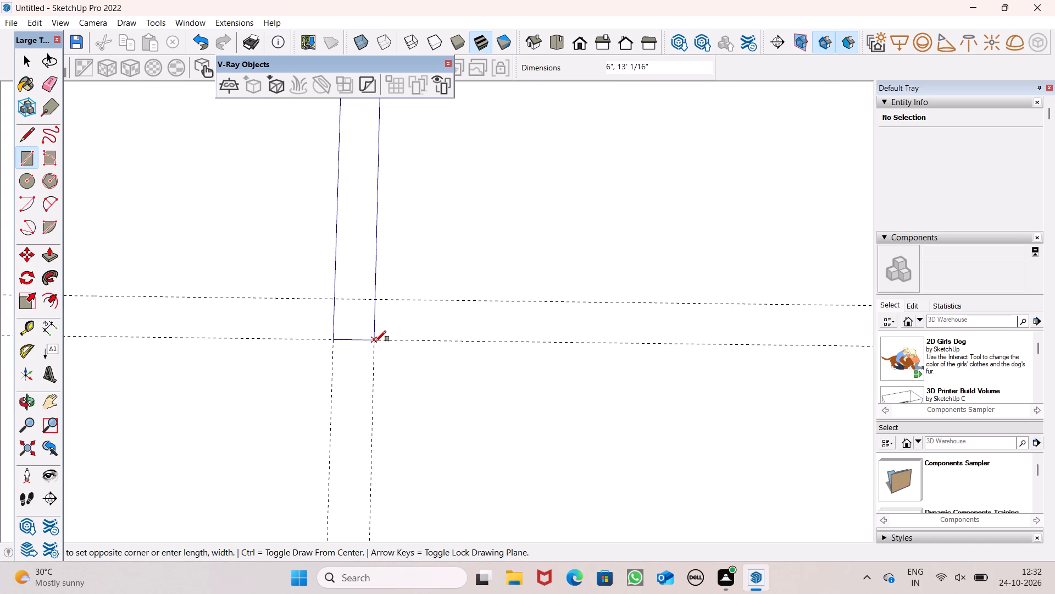
left_click(376, 341)
scroll(341, 324, "down", 7)
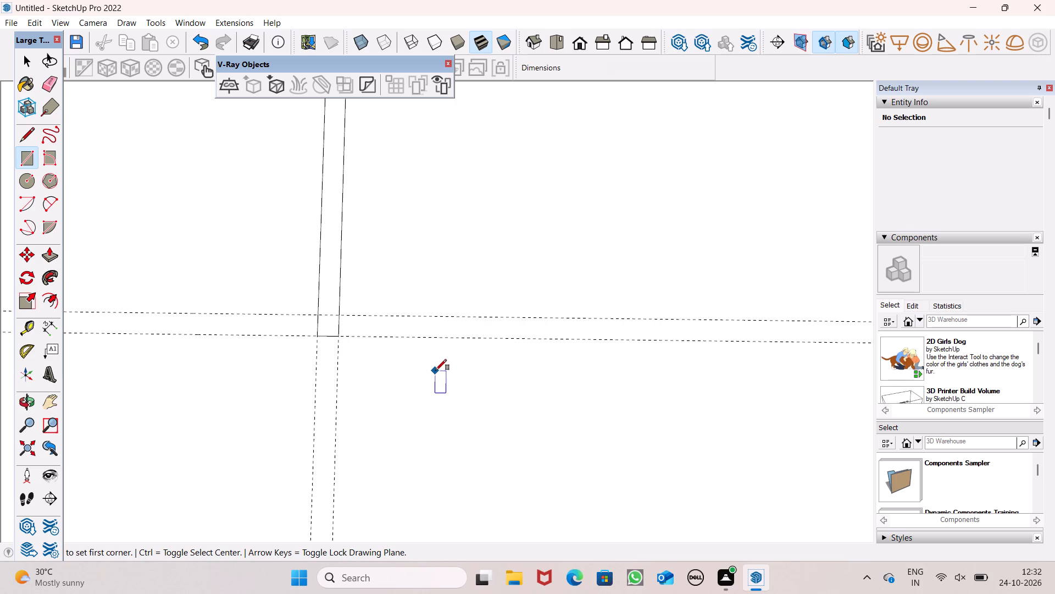
scroll(504, 362, "down", 4)
scroll(453, 338, "down", 10)
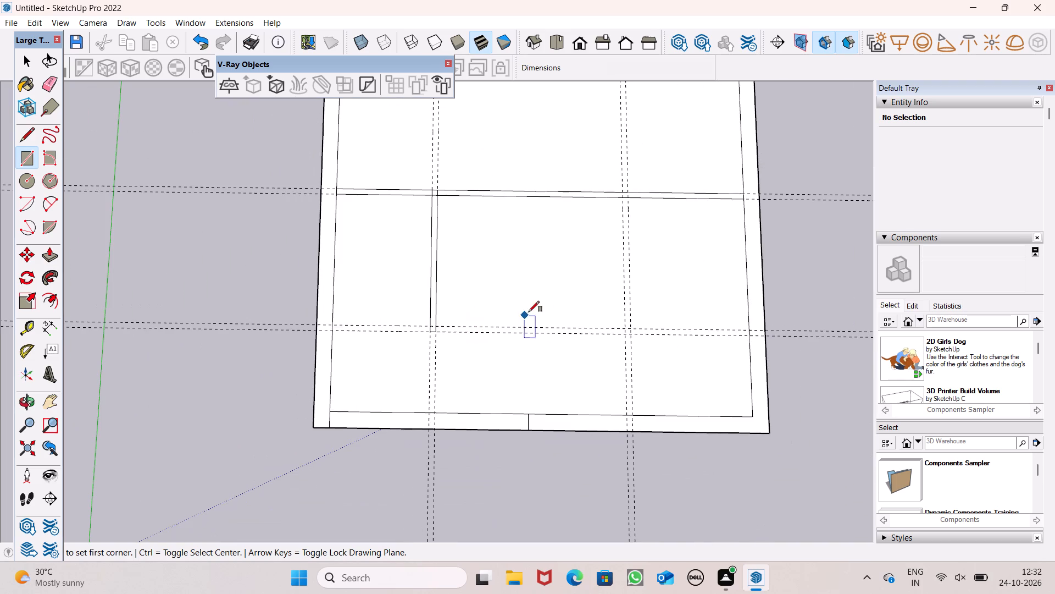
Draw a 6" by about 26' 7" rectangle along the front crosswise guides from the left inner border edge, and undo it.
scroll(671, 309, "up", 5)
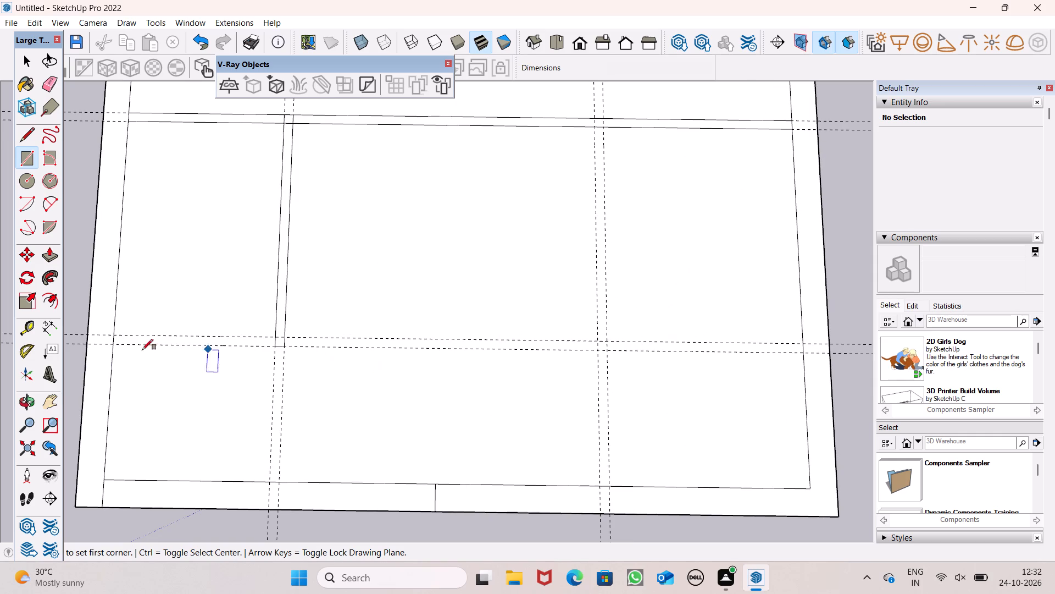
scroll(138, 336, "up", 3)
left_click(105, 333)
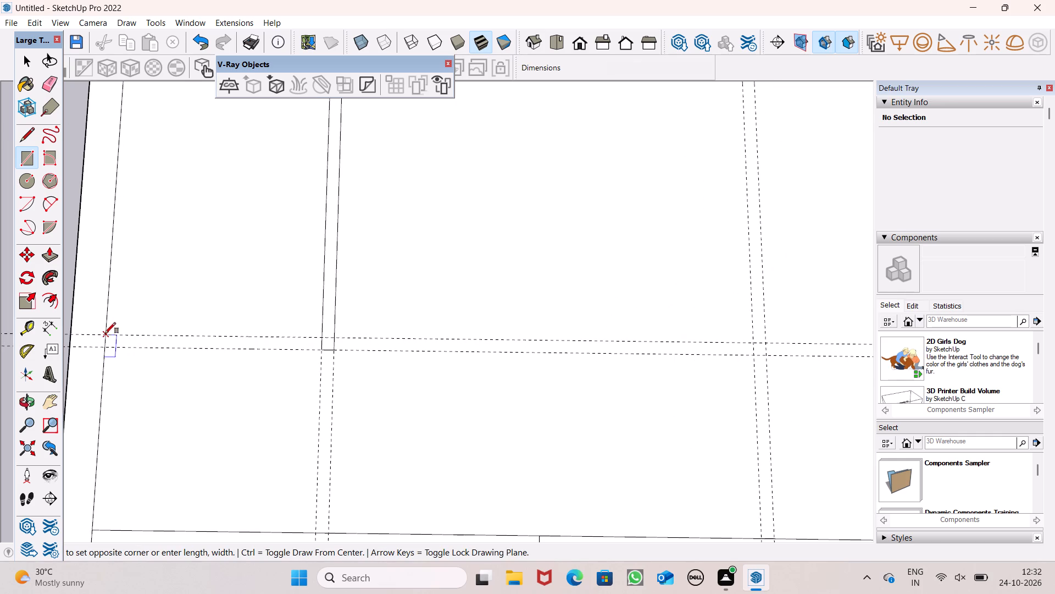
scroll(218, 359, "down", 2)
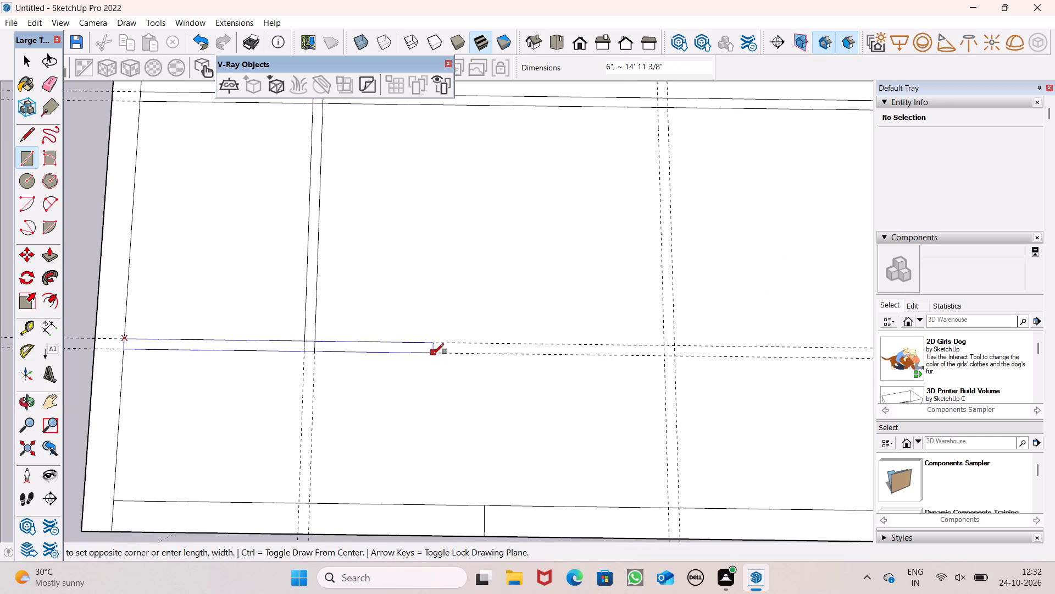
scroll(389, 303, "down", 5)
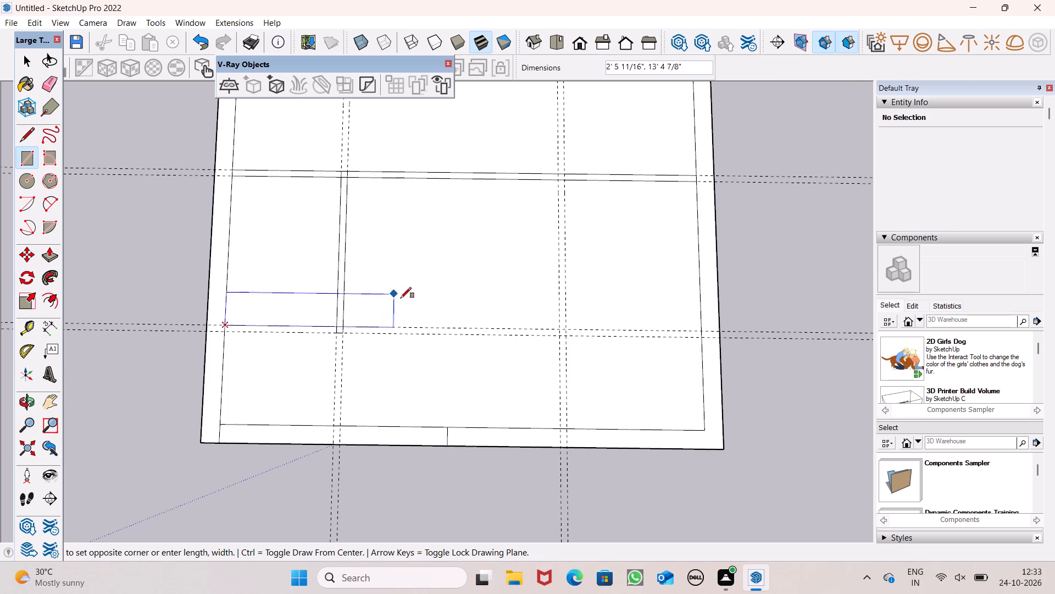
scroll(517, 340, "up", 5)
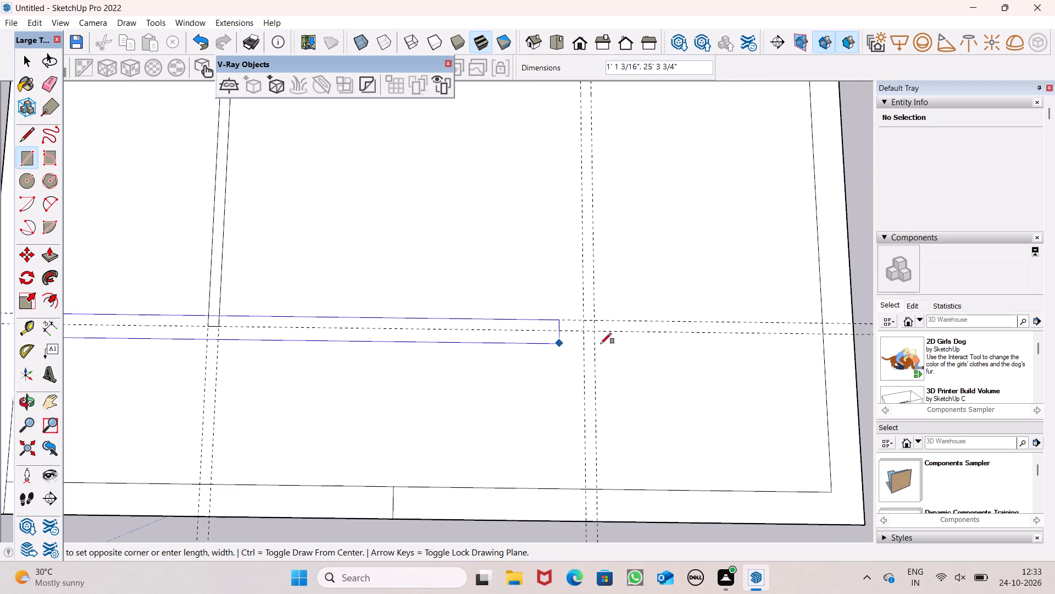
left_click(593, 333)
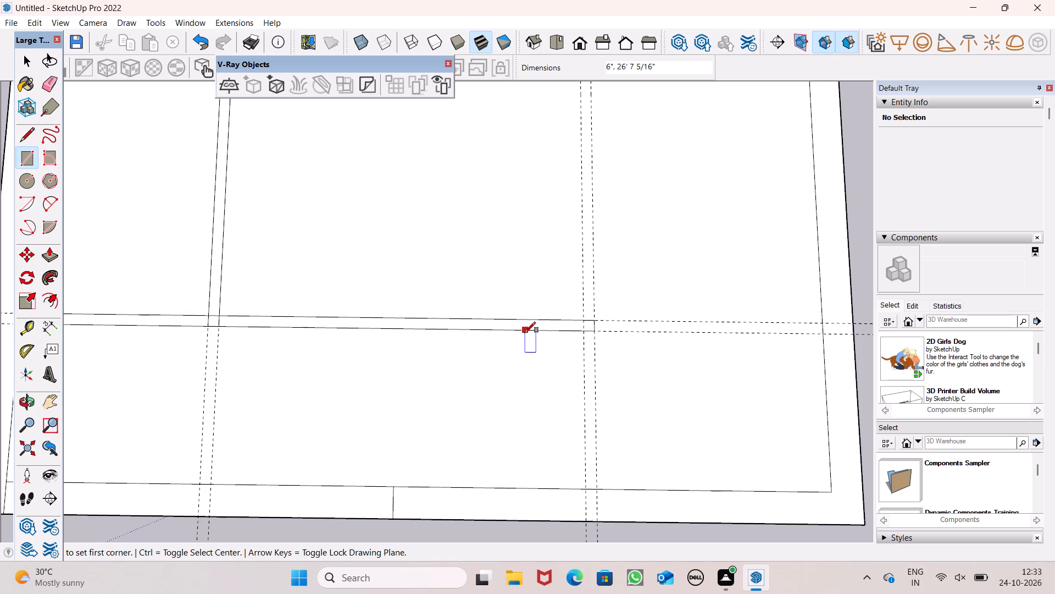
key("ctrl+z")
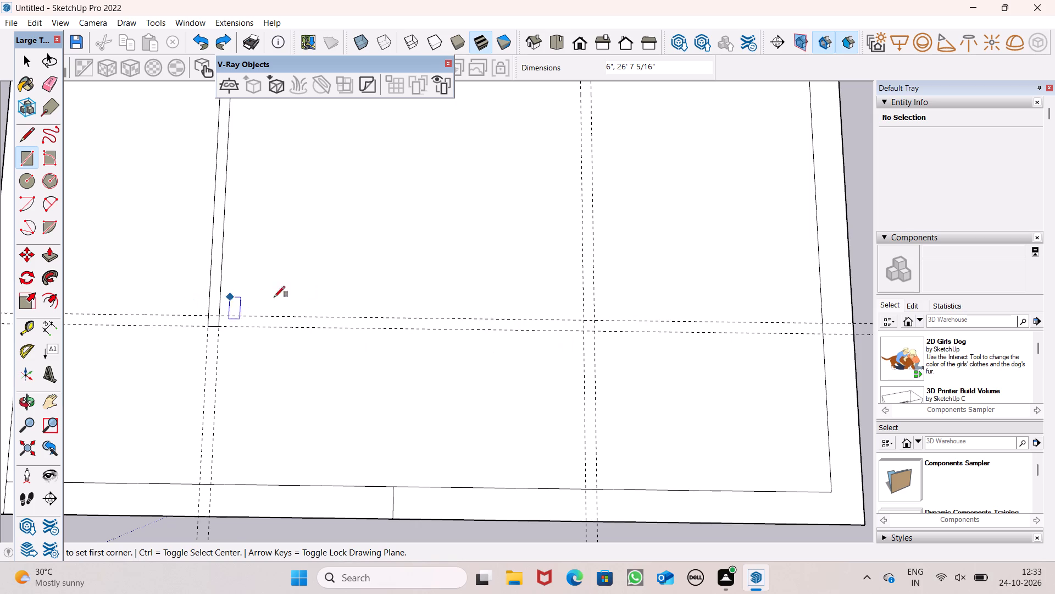
Draw a 6" by about 37' 2" rectangle between the front crosswise guides, spanning from the left to the right inner border edge.
scroll(524, 273, "down", 1)
scroll(370, 282, "down", 4)
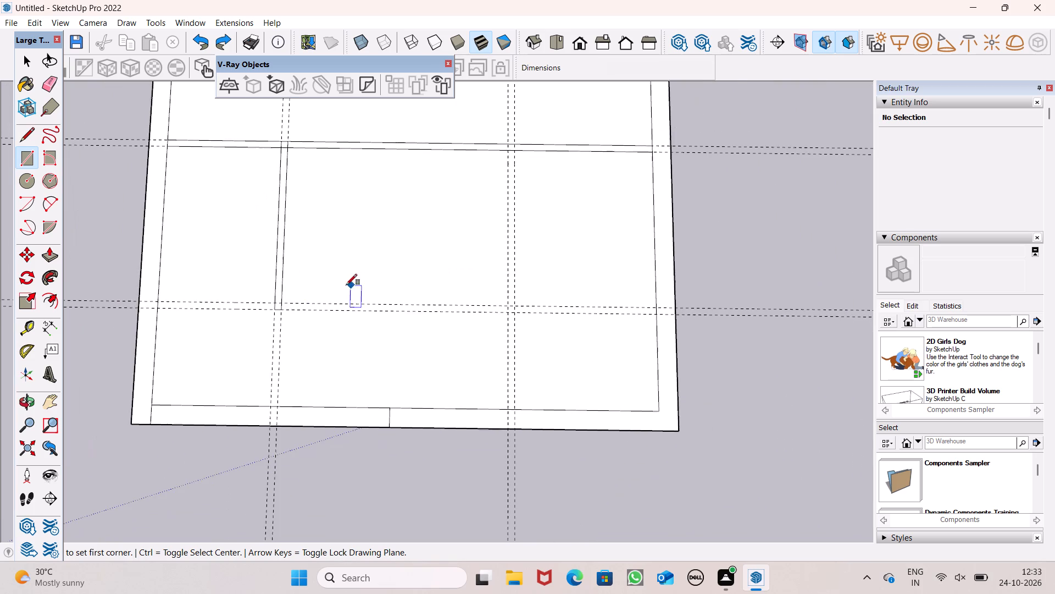
scroll(206, 301, "up", 4)
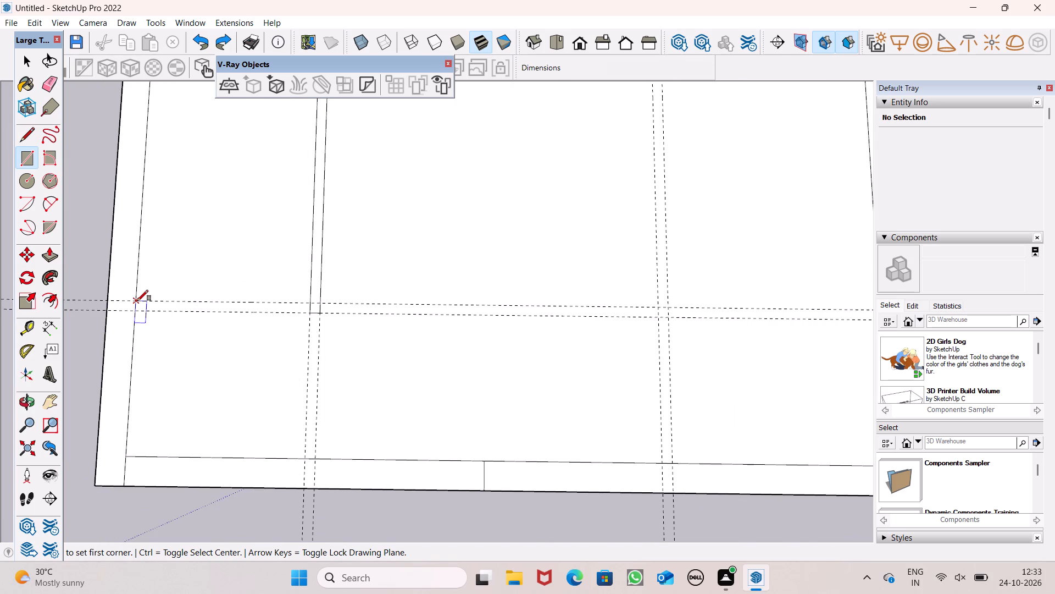
left_click(137, 301)
scroll(149, 328, "down", 3)
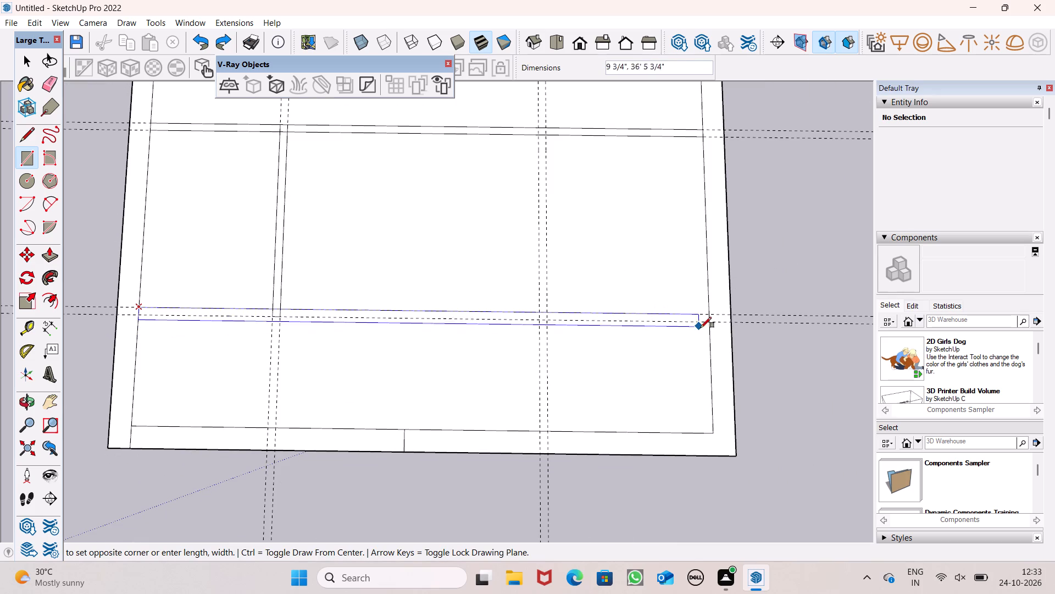
scroll(709, 322, "up", 5)
left_click(709, 322)
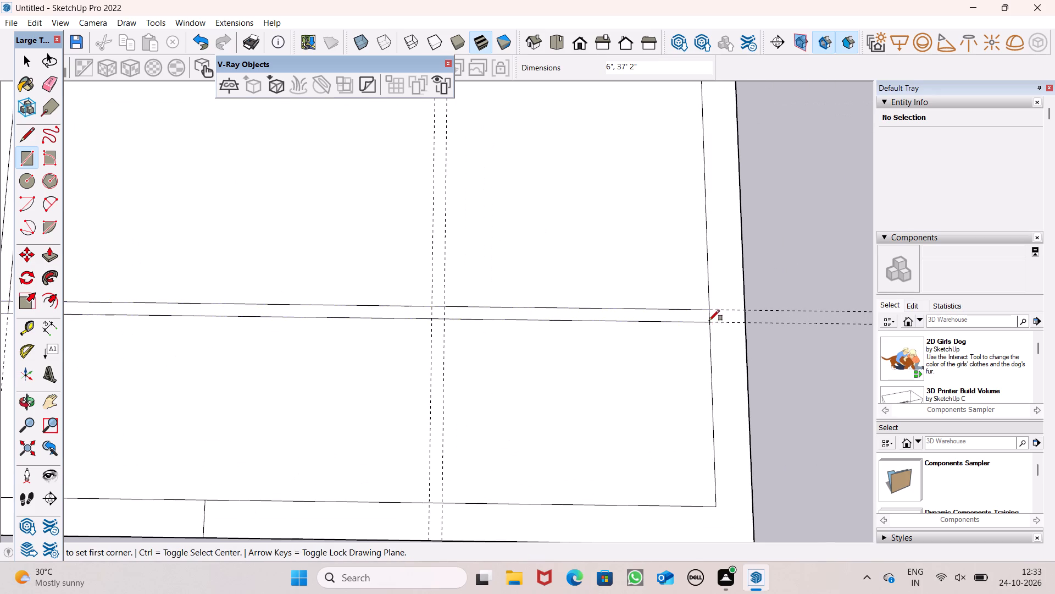
Draw a 6" by about 17' 6" rectangle between the right guide pair, from the rear inner border edge to the rear partition strip.
scroll(405, 360, "down", 6)
scroll(476, 376, "down", 3)
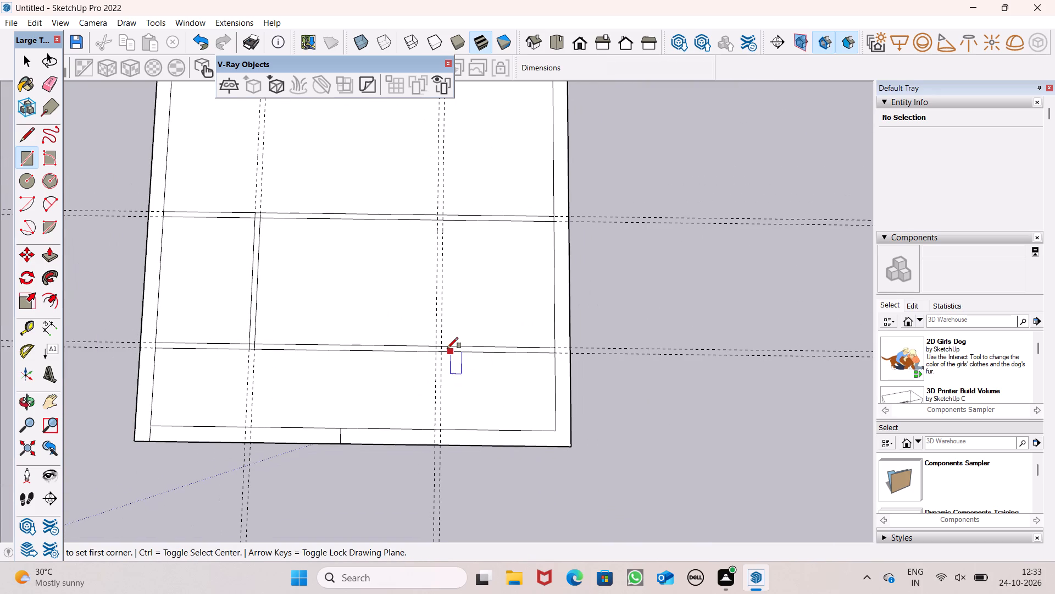
scroll(409, 354, "down", 3)
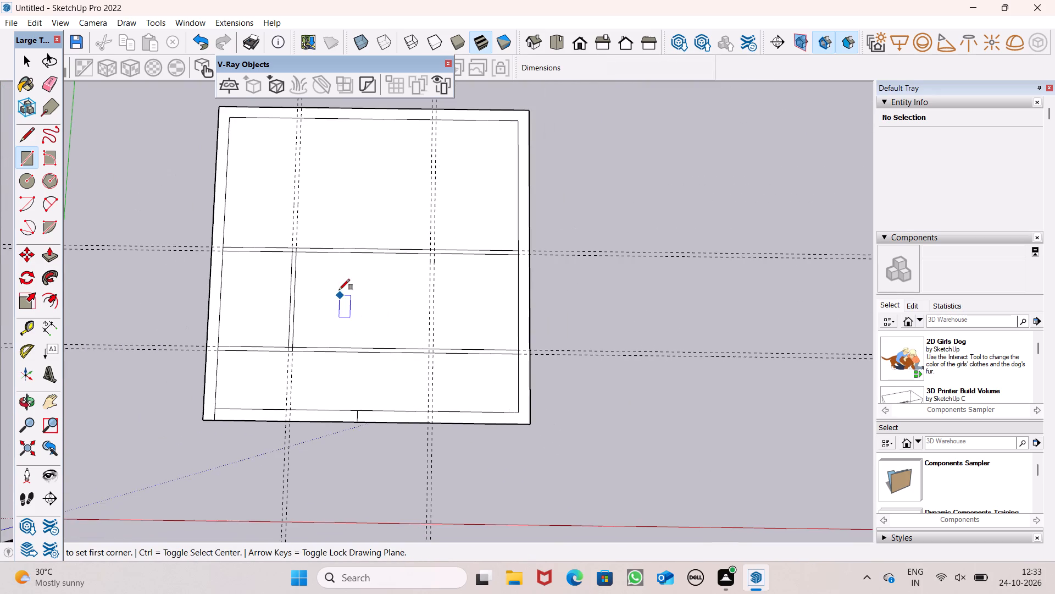
scroll(338, 287, "up", 1)
scroll(295, 256, "down", 1)
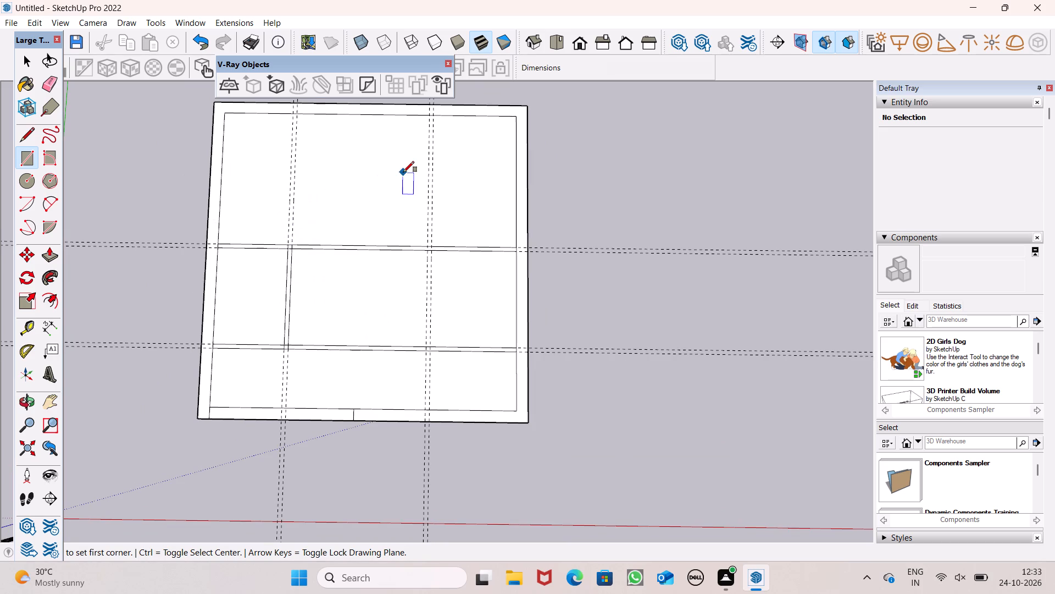
scroll(420, 113, "up", 4)
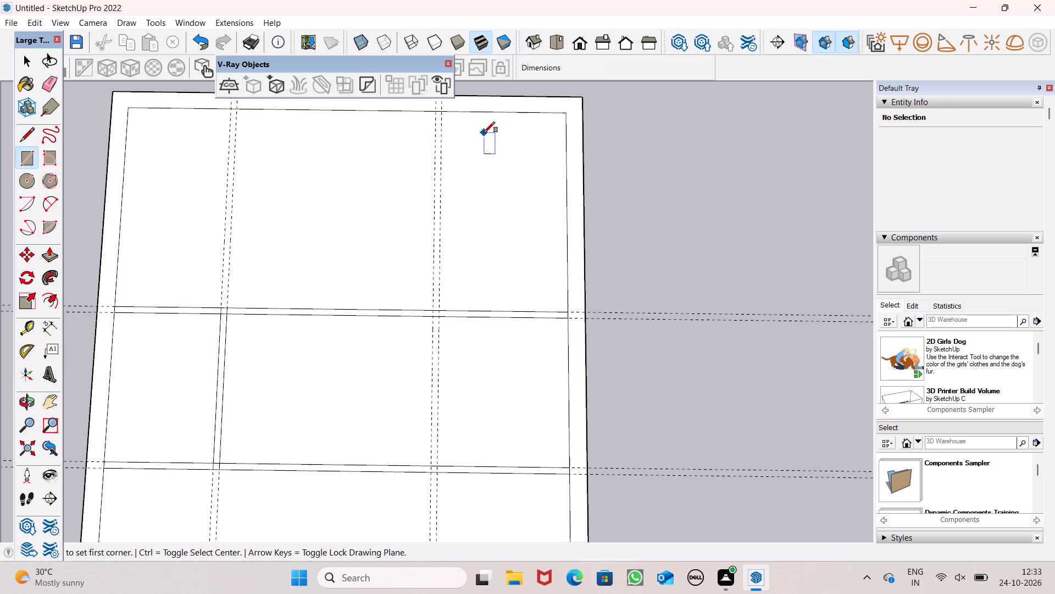
left_click(435, 114)
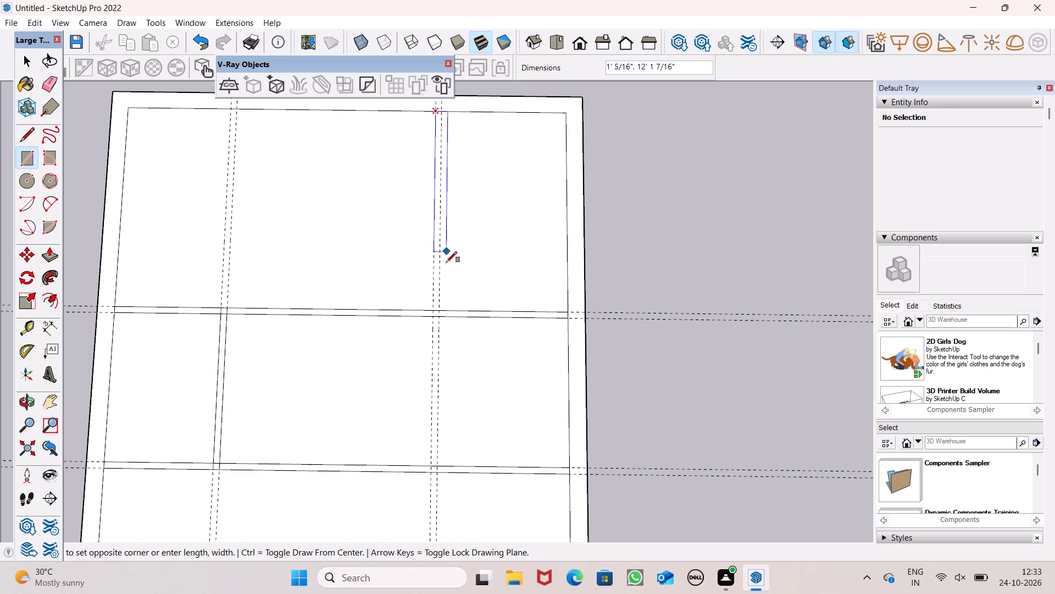
left_click(439, 320)
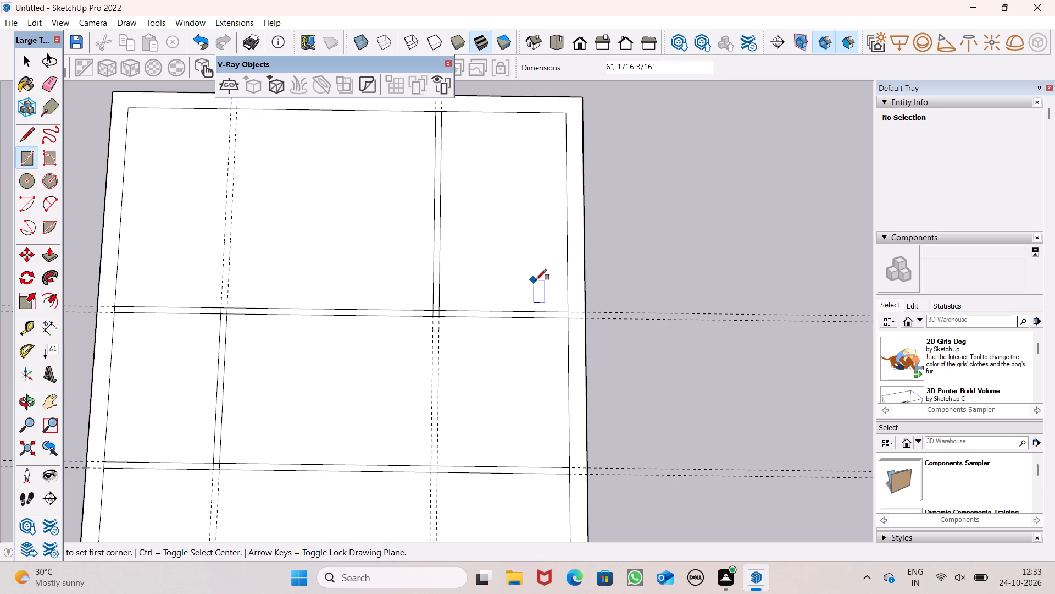
Erase all the crosswise and lengthwise construction guides, keeping the border and partition outlines.
left_click_drag(42, 84, 51, 91)
left_click_drag(610, 299, 615, 326)
scroll(662, 246, "down", 8)
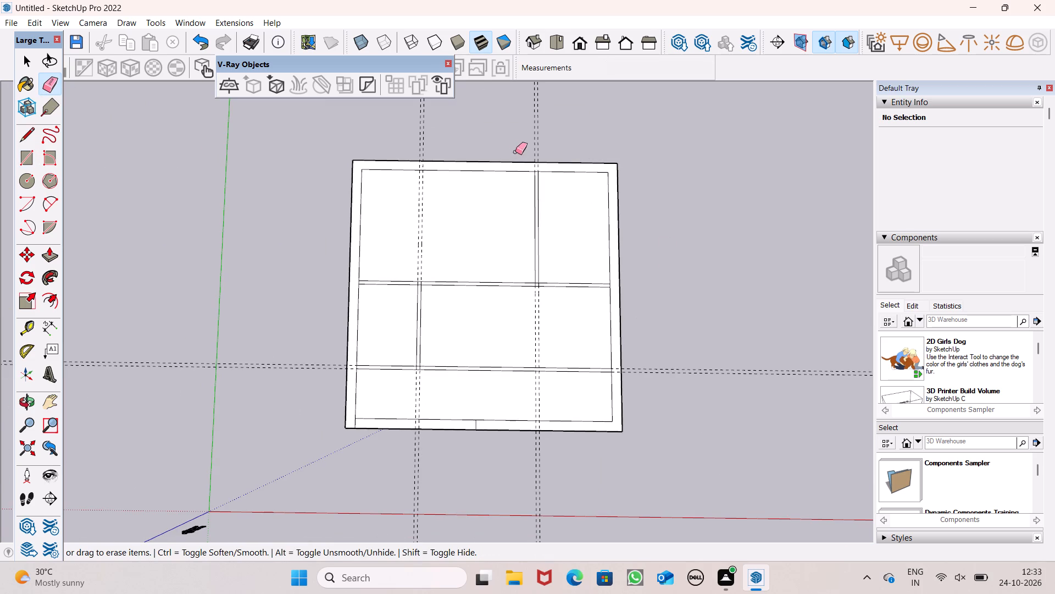
left_click_drag(515, 152, 409, 163)
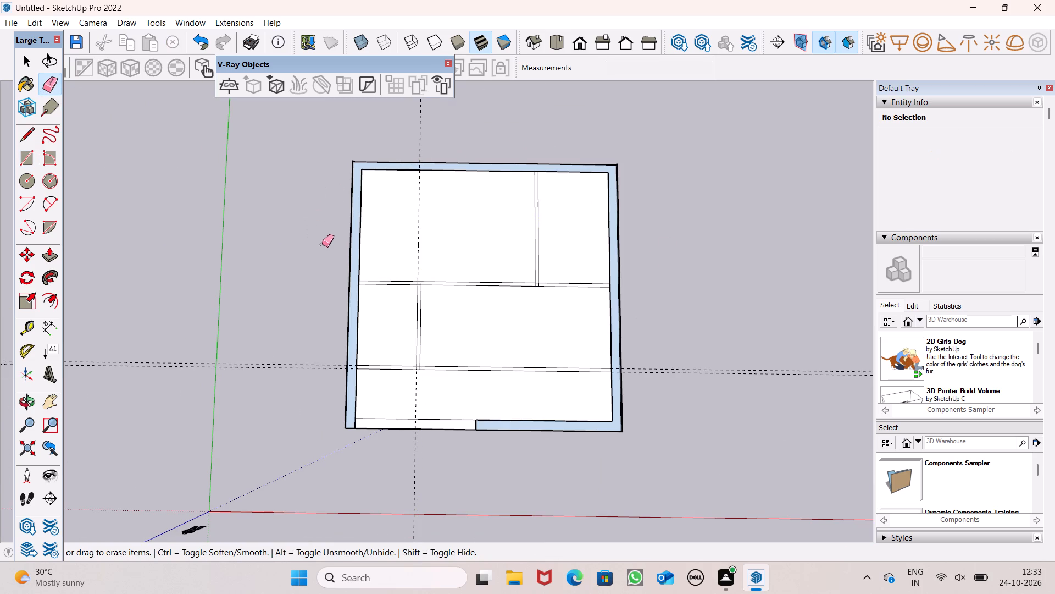
key("ctrl+z")
left_click_drag(412, 132, 433, 127)
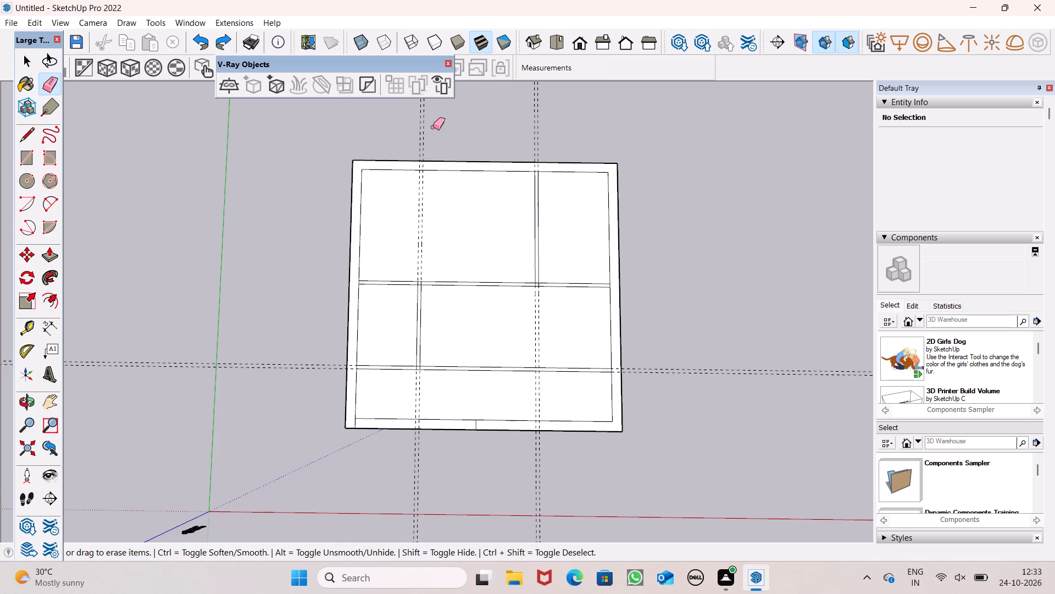
left_click_drag(433, 127, 556, 123)
left_click_drag(295, 353, 295, 363)
left_click_drag(293, 366, 293, 369)
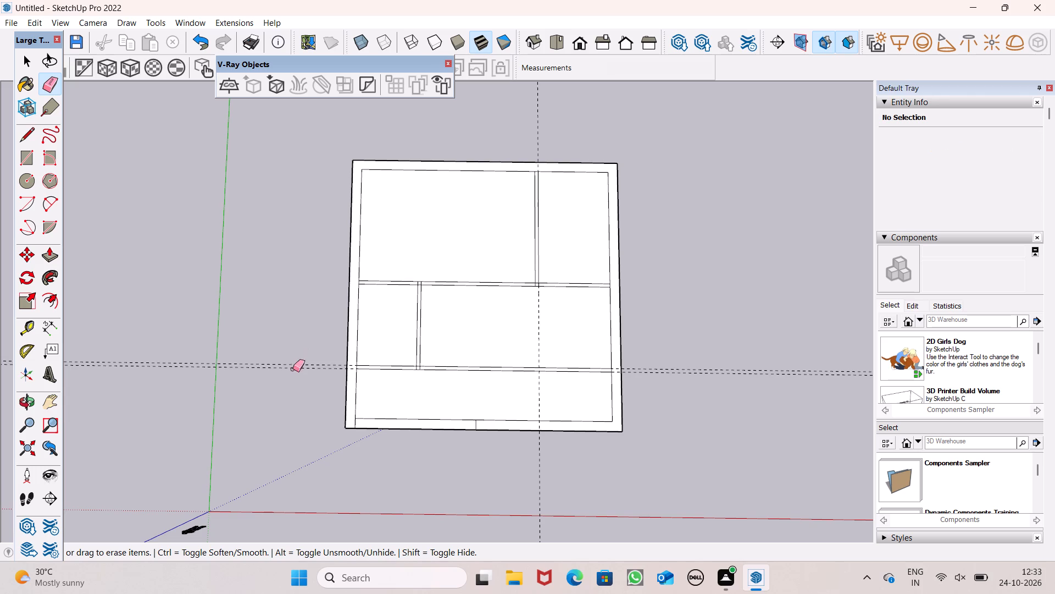
left_click_drag(293, 369, 293, 380)
left_click_drag(542, 472, 537, 474)
Erase the overlapping line segments where the right rear partition meets the rear crosswise partition, opening the junction.
scroll(554, 274, "up", 4)
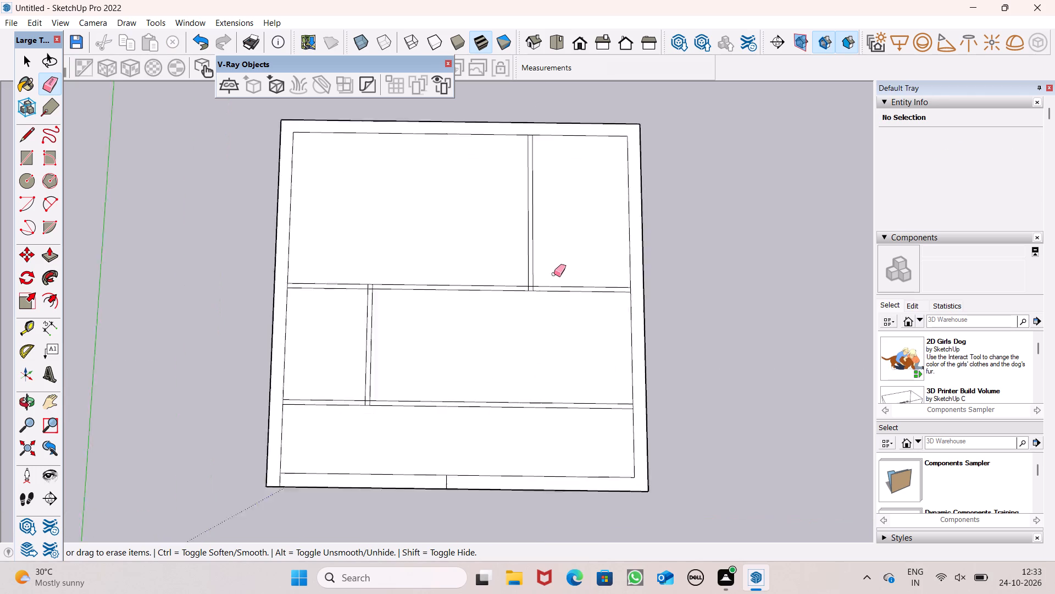
scroll(554, 274, "up", 3)
scroll(504, 291, "up", 15)
left_click_drag(552, 269, 522, 307)
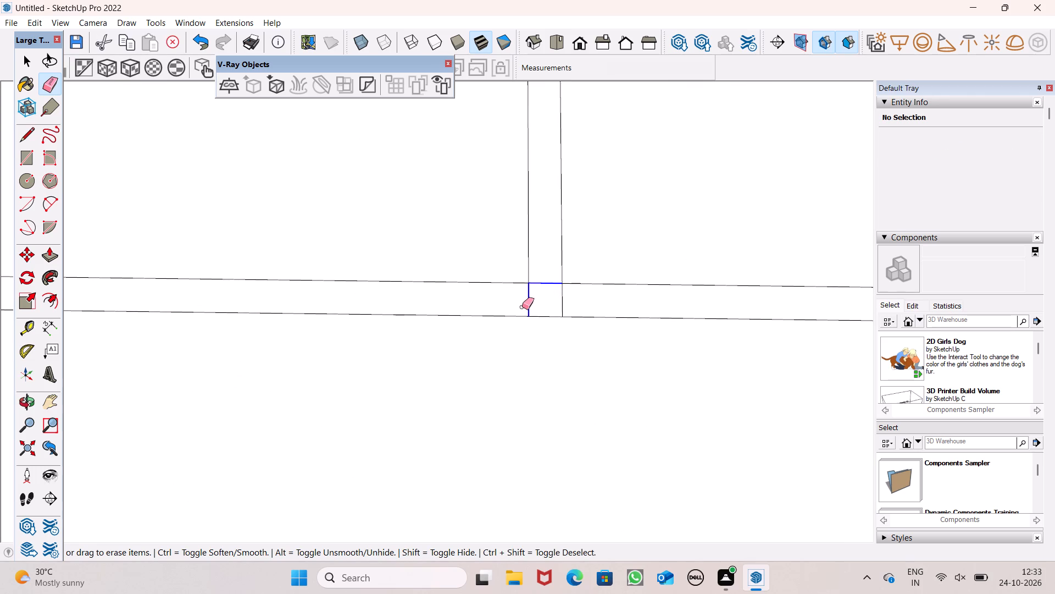
left_click_drag(522, 307, 560, 302)
scroll(546, 258, "down", 6)
scroll(553, 283, "up", 6)
left_click_drag(554, 287, 560, 288)
Erase the overlapping line segments where the left partition meets the rear crosswise partition, opening the junction.
scroll(480, 207, "down", 14)
scroll(246, 277, "up", 4)
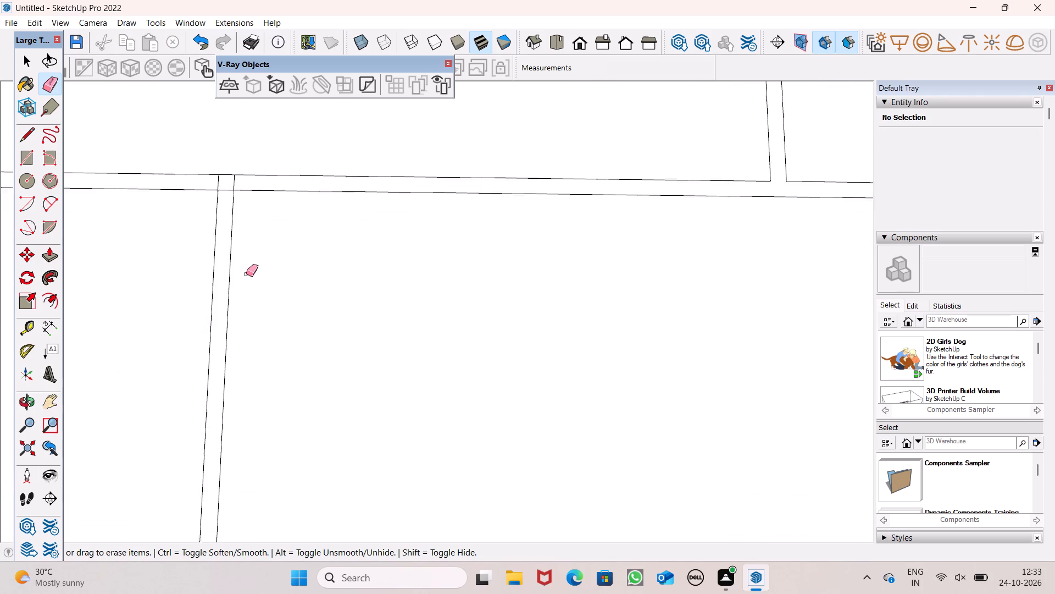
scroll(246, 274, "up", 3)
scroll(223, 211, "up", 7)
left_click_drag(169, 101, 201, 104)
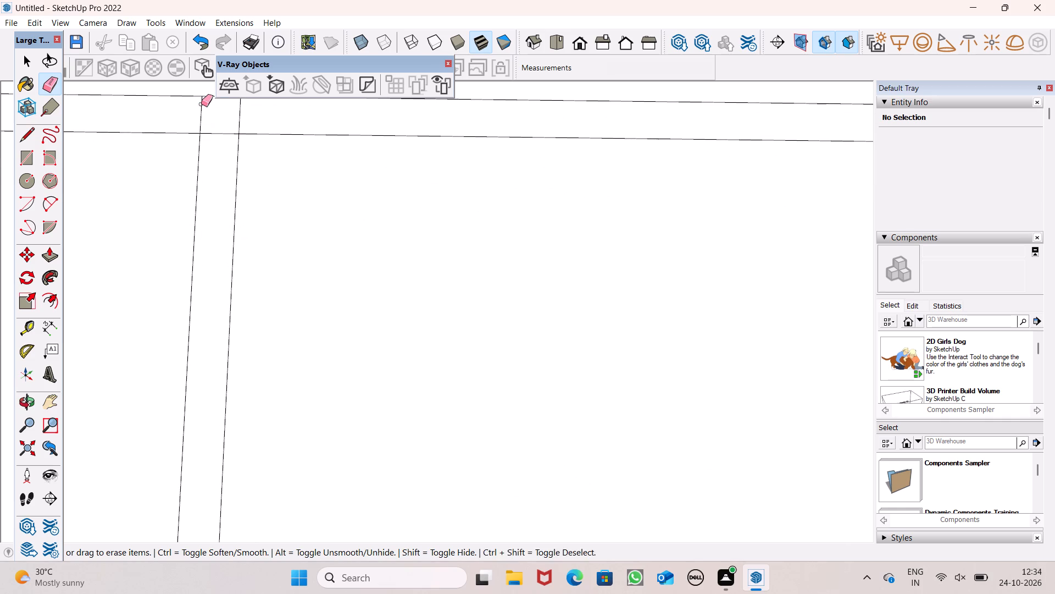
left_click_drag(201, 104, 202, 106)
left_click_drag(216, 123, 242, 123)
left_click_drag(225, 130, 223, 135)
left_click_drag(223, 135, 223, 136)
Erase the overlapping line segments where the left partition meets the front crosswise partition, opening the junction.
scroll(436, 137, "down", 4)
scroll(484, 205, "down", 7)
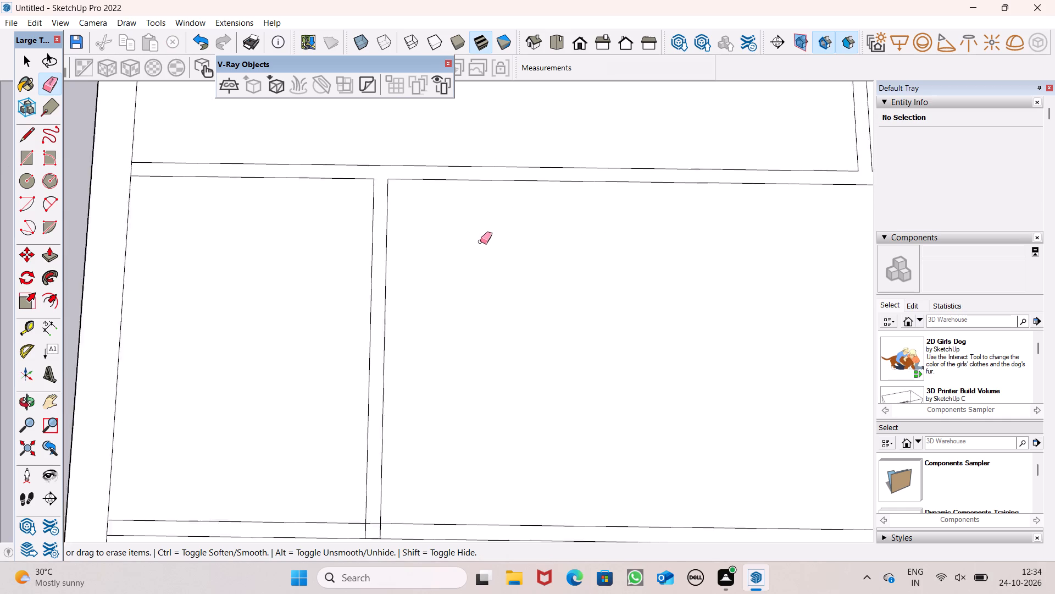
scroll(480, 241, "down", 2)
scroll(414, 167, "down", 5)
scroll(389, 340, "up", 5)
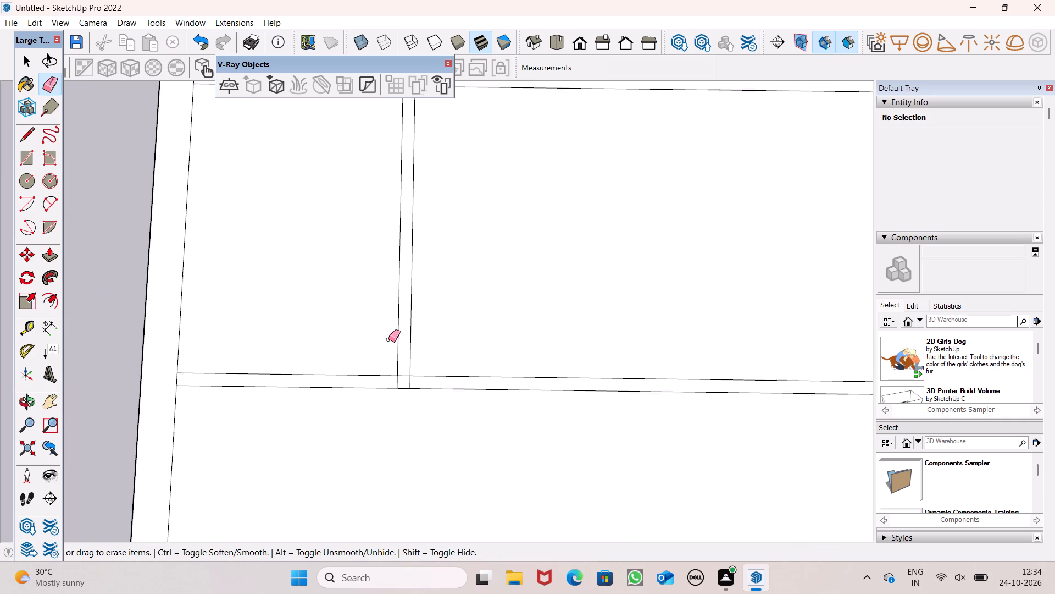
scroll(388, 339, "up", 1)
scroll(409, 420, "up", 10)
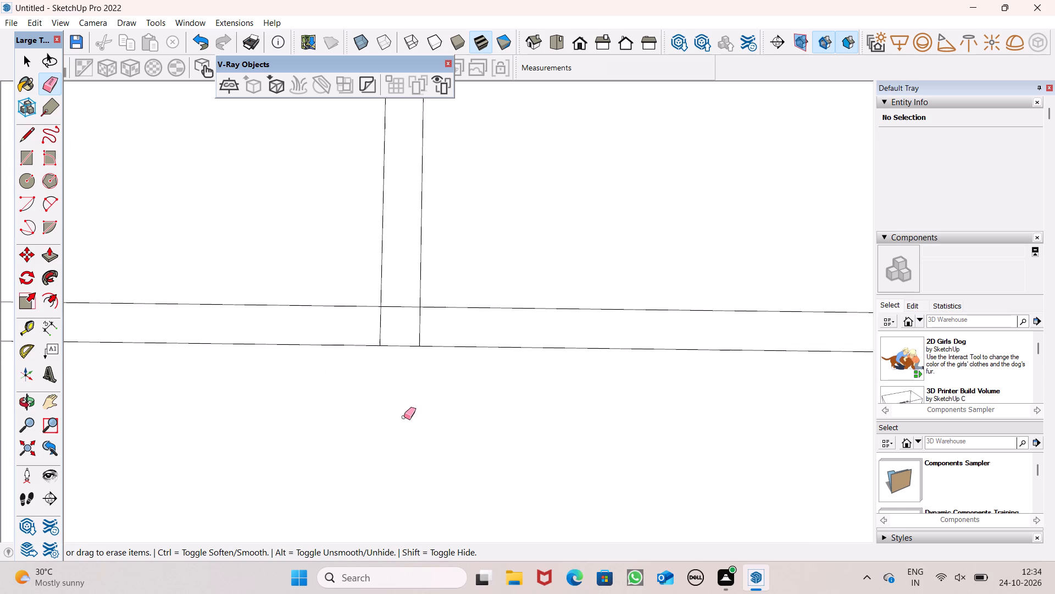
scroll(404, 417, "up", 4)
left_click_drag(353, 270, 430, 276)
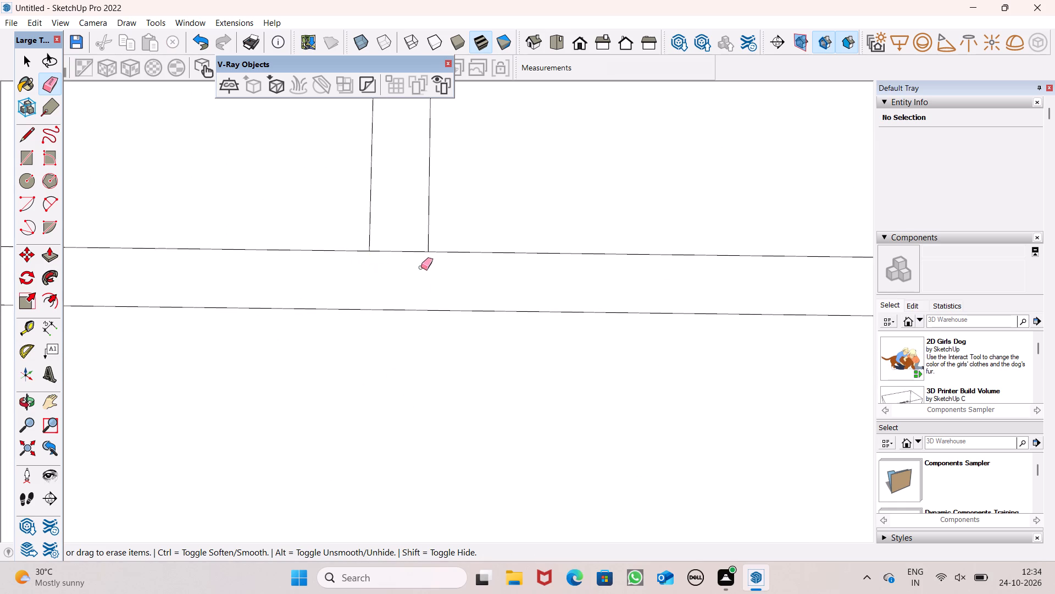
left_click_drag(411, 240, 410, 248)
left_click_drag(390, 248, 395, 254)
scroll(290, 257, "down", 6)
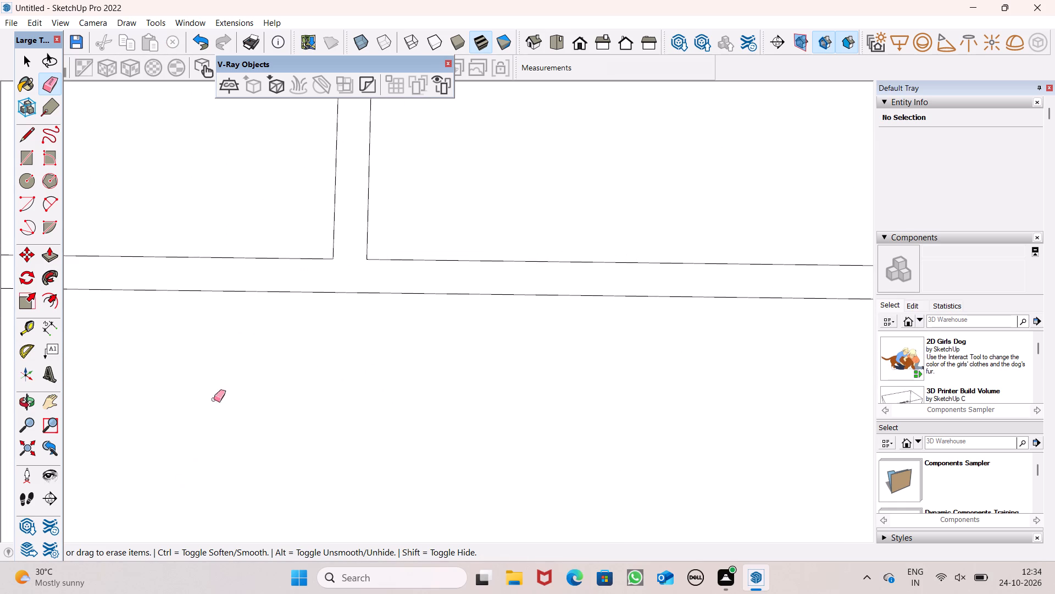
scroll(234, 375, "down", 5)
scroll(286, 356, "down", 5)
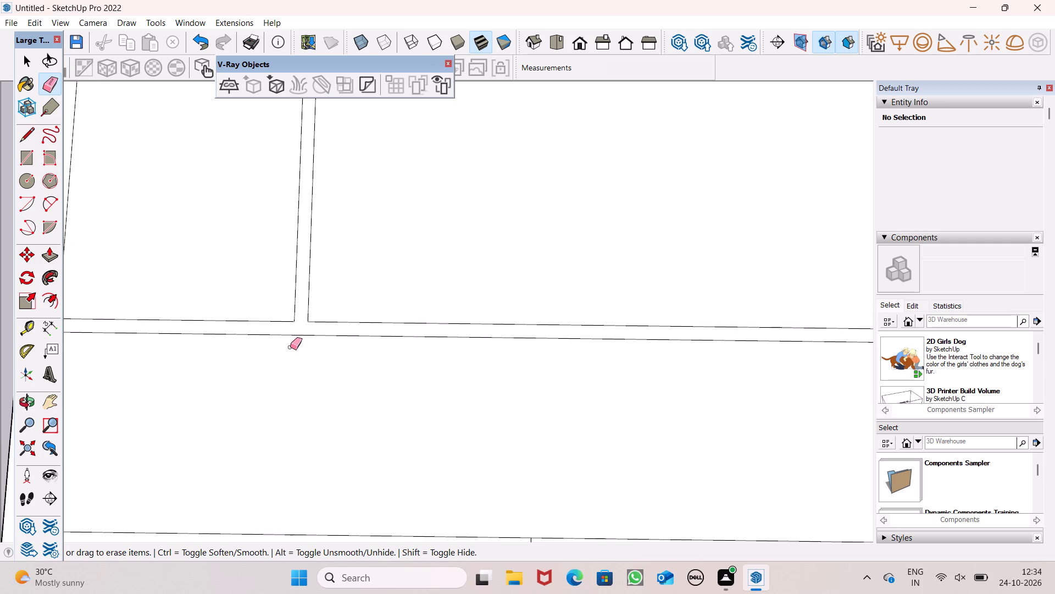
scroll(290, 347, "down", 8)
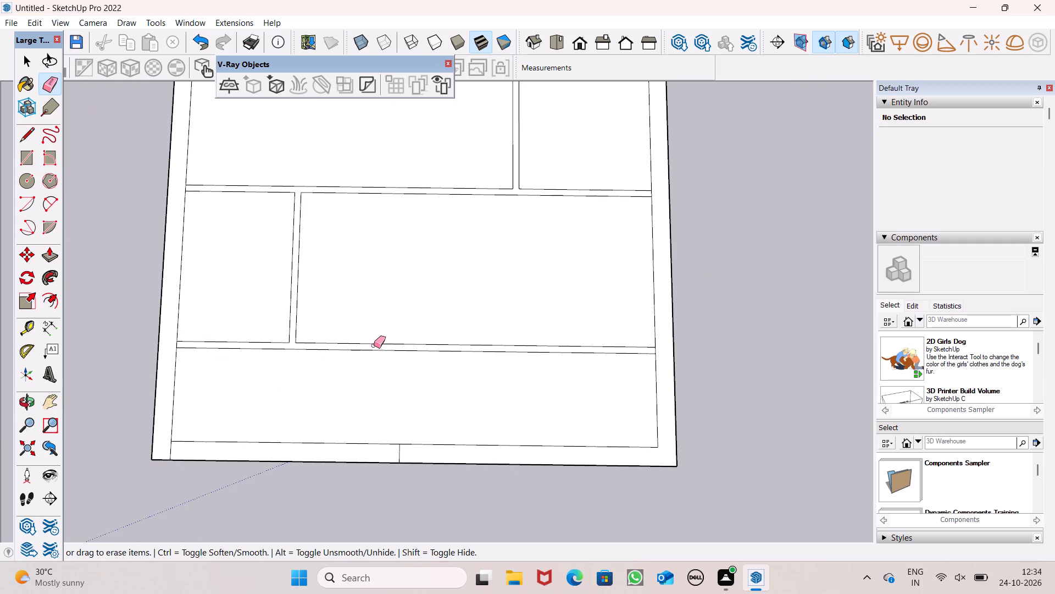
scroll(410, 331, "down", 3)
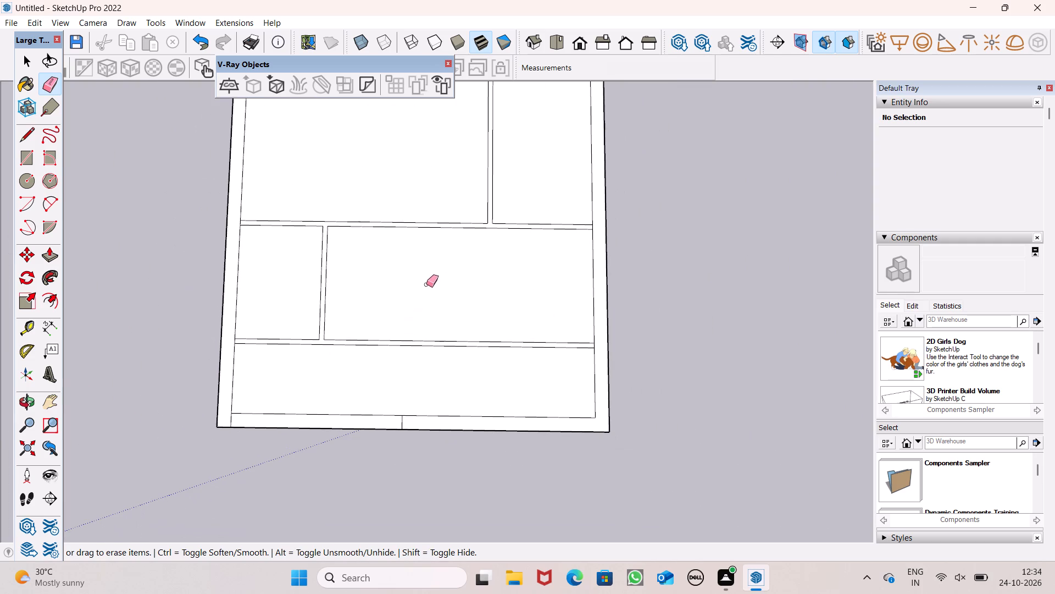
Erase the inner wall line across the left end of the rear crosswise partition, opening the junction with the perimeter wall.
scroll(298, 338, "down", 3)
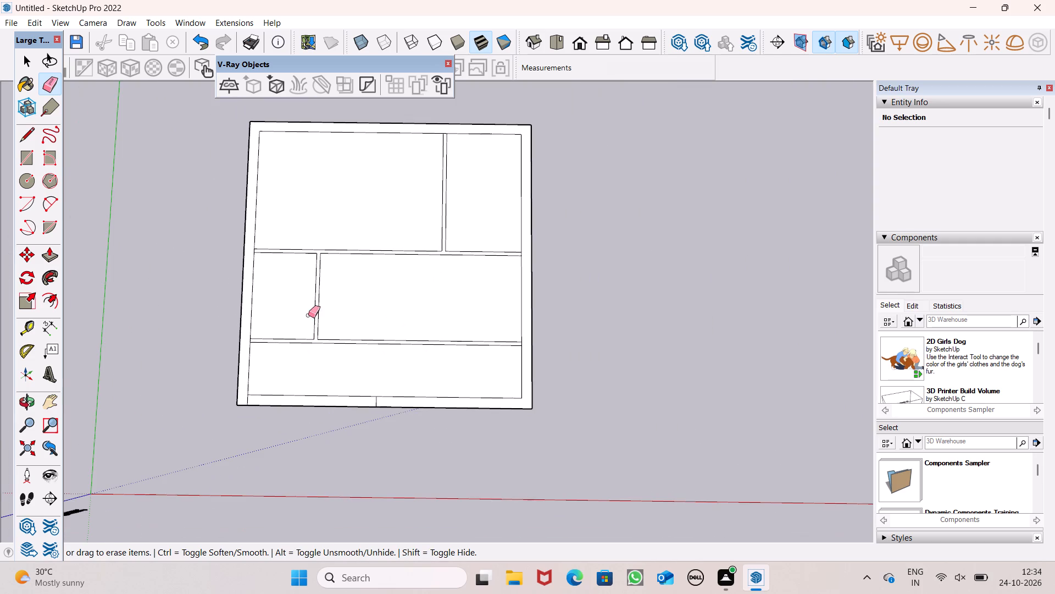
scroll(248, 251, "up", 12)
left_click(257, 252)
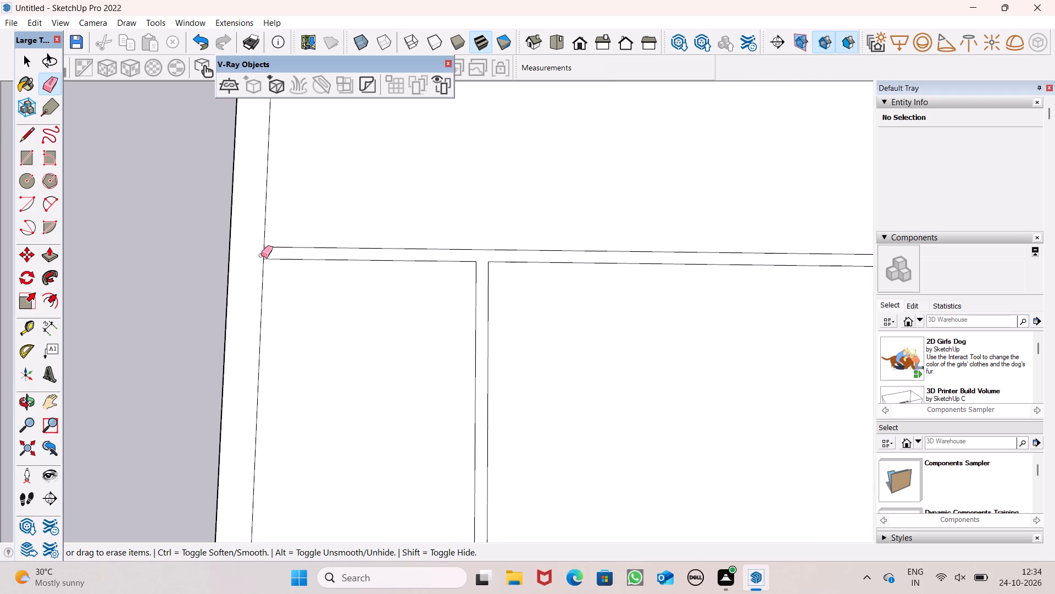
left_click_drag(257, 246, 263, 250)
Erase the inner wall line across the right end of the rear crosswise partition, opening the junction with the perimeter wall.
scroll(237, 284, "down", 7)
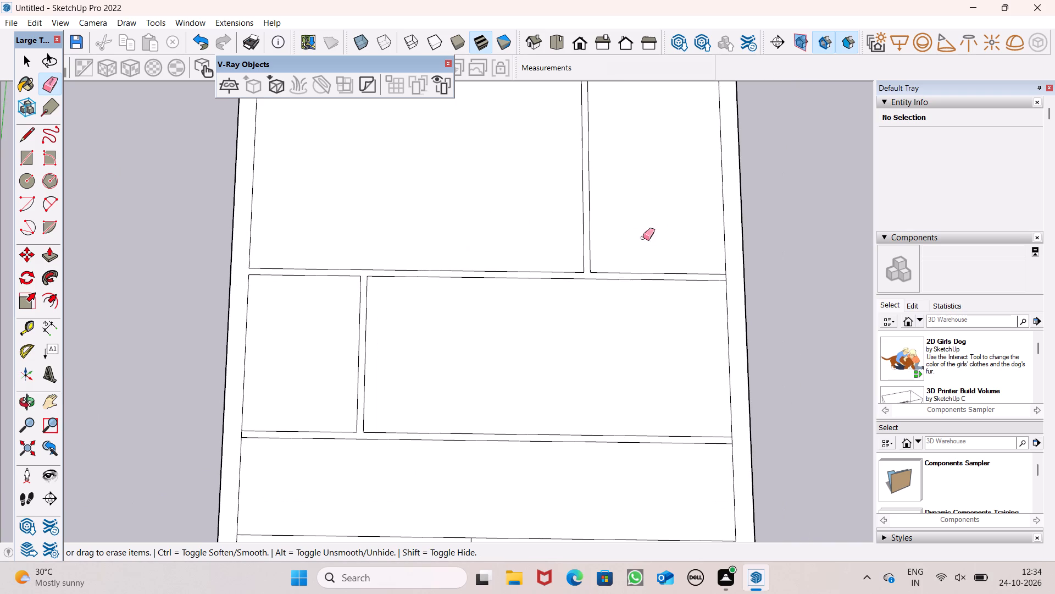
scroll(752, 231, "up", 5)
scroll(713, 283, "up", 6)
left_click_drag(716, 303, 724, 301)
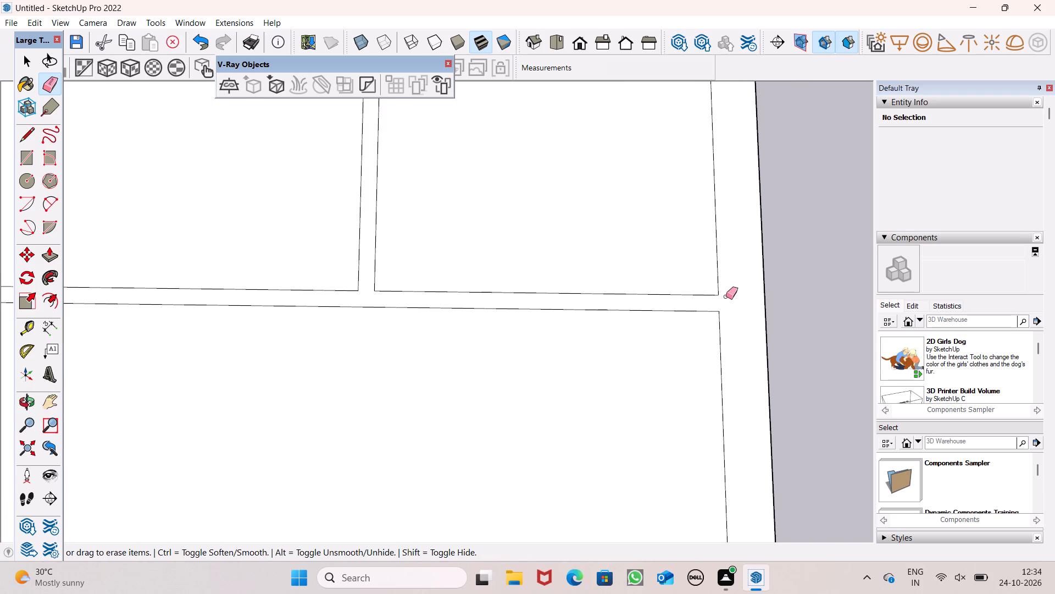
Erase the inner wall line across the rear end of the right rear partition, opening the junction with the rear perimeter wall.
scroll(723, 298, "down", 7)
scroll(691, 344, "down", 7)
scroll(607, 170, "up", 6)
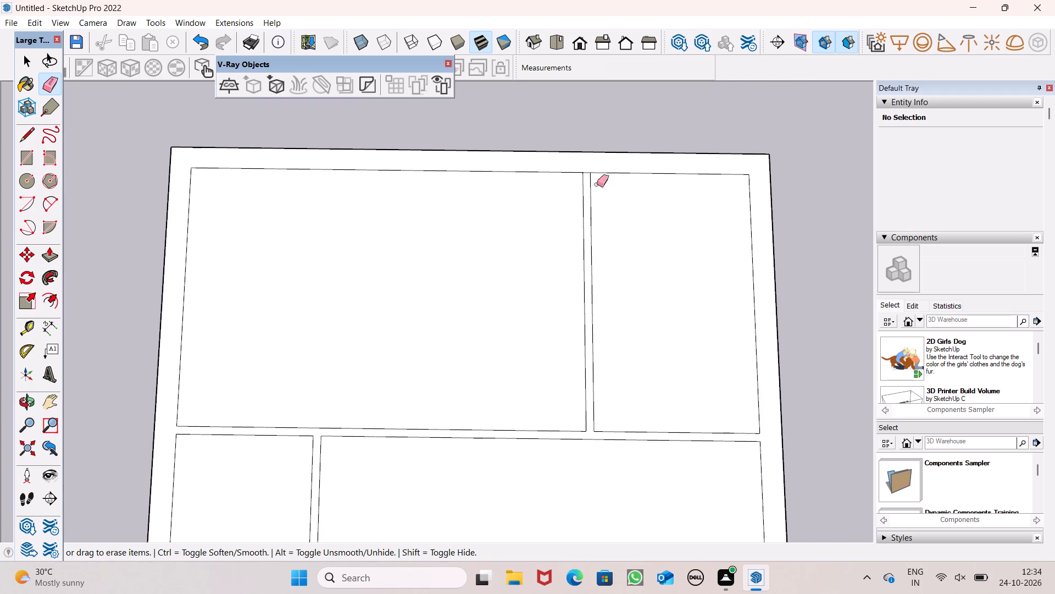
scroll(584, 175, "up", 6)
left_click_drag(583, 170, 582, 161)
Push/Pull the connected perimeter wall and partition outline up 10' from the slab to raise the first storey.
scroll(574, 156, "down", 6)
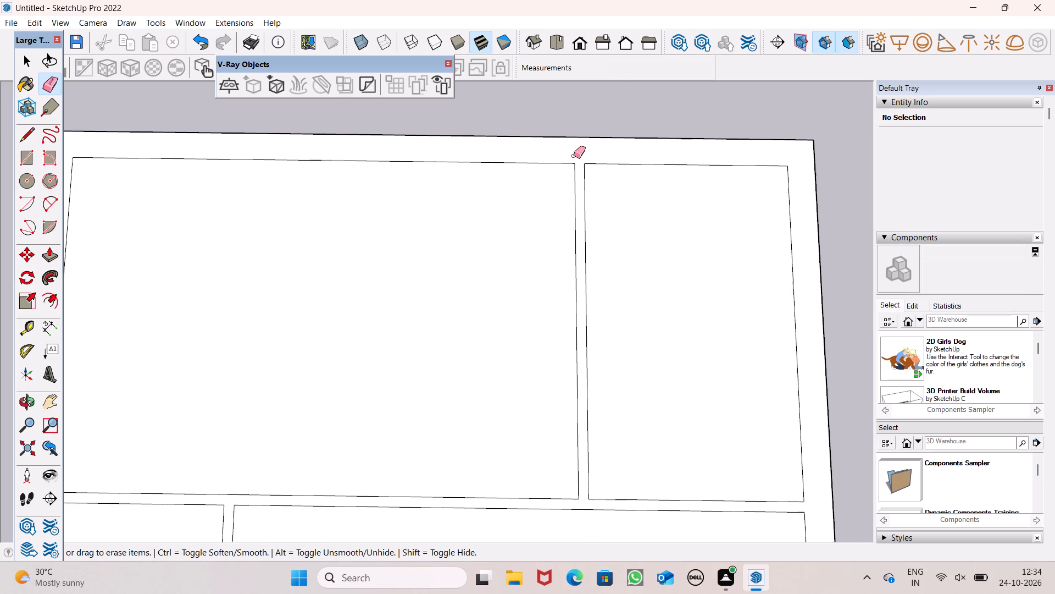
scroll(622, 79, "down", 6)
scroll(660, 151, "down", 10)
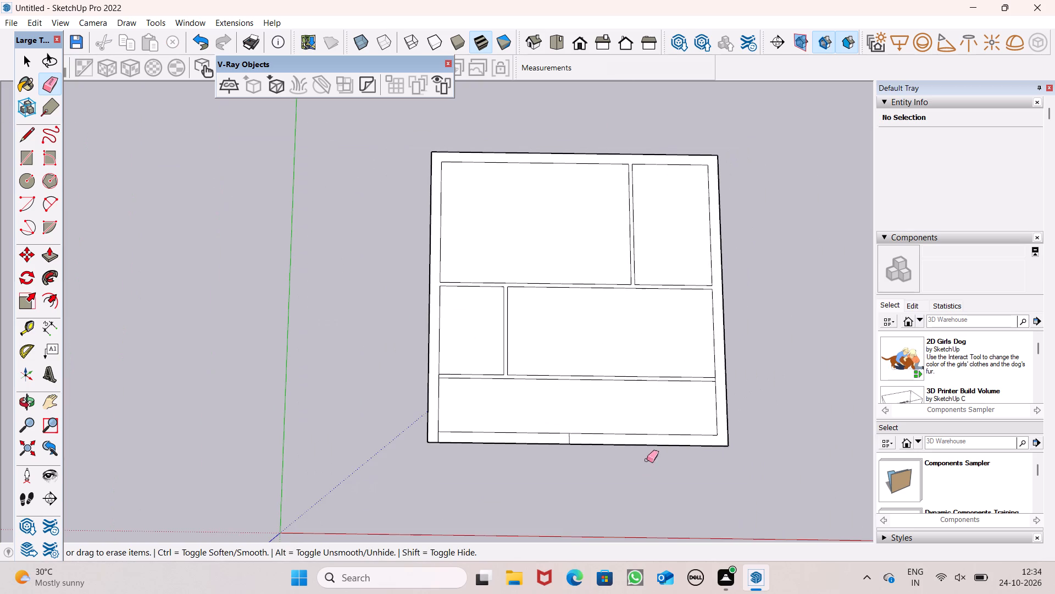
middle_click_drag(596, 463, 584, 485)
middle_click_drag(612, 446, 648, 195)
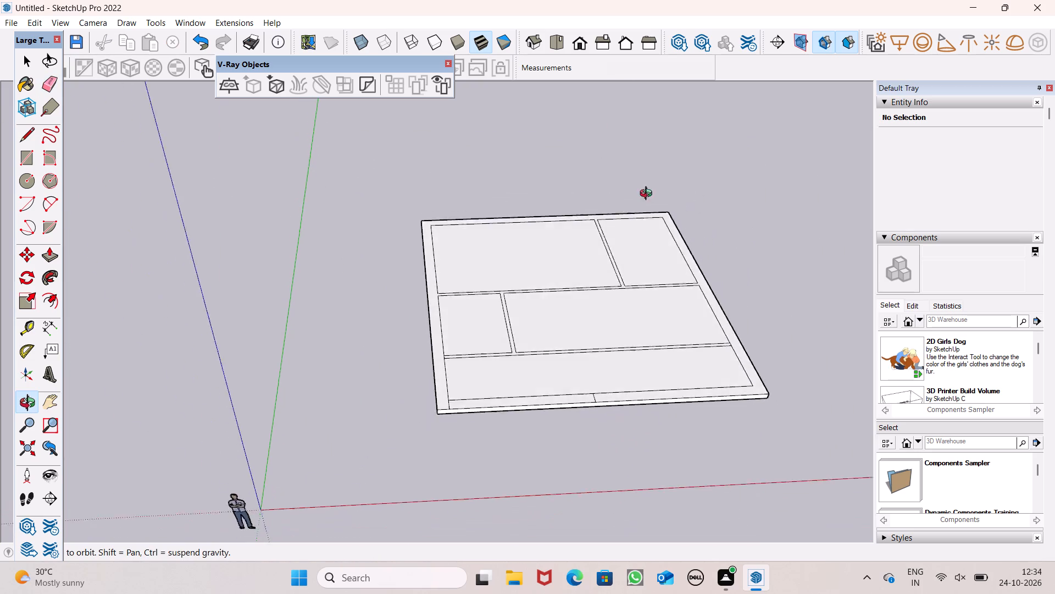
middle_click_drag(648, 195, 638, 323)
scroll(384, 218, "down", 3)
middle_click_drag(462, 287, 450, 396)
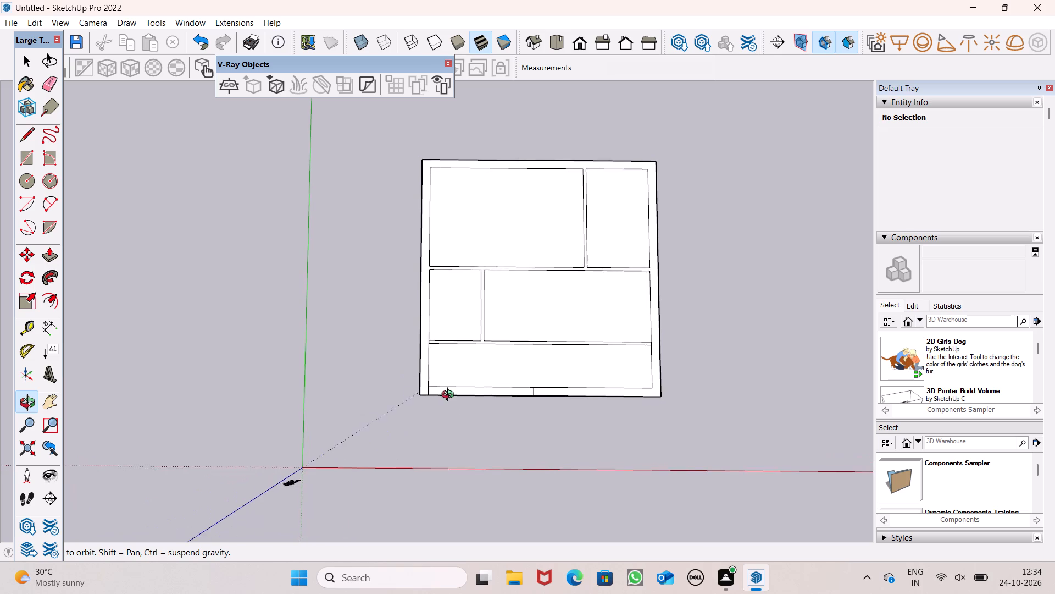
middle_click_drag(450, 396, 449, 373)
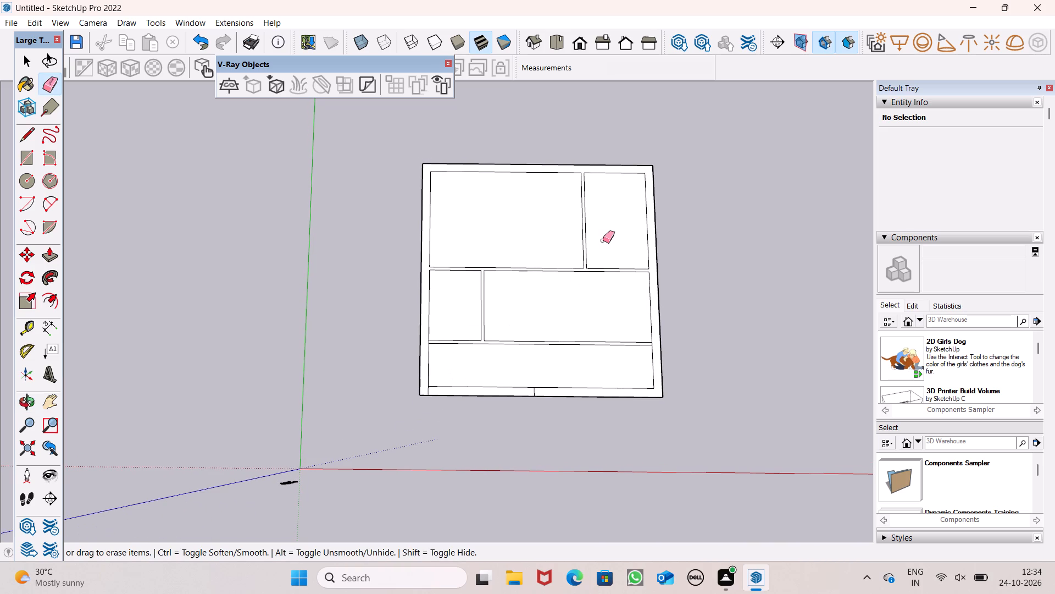
key("space")
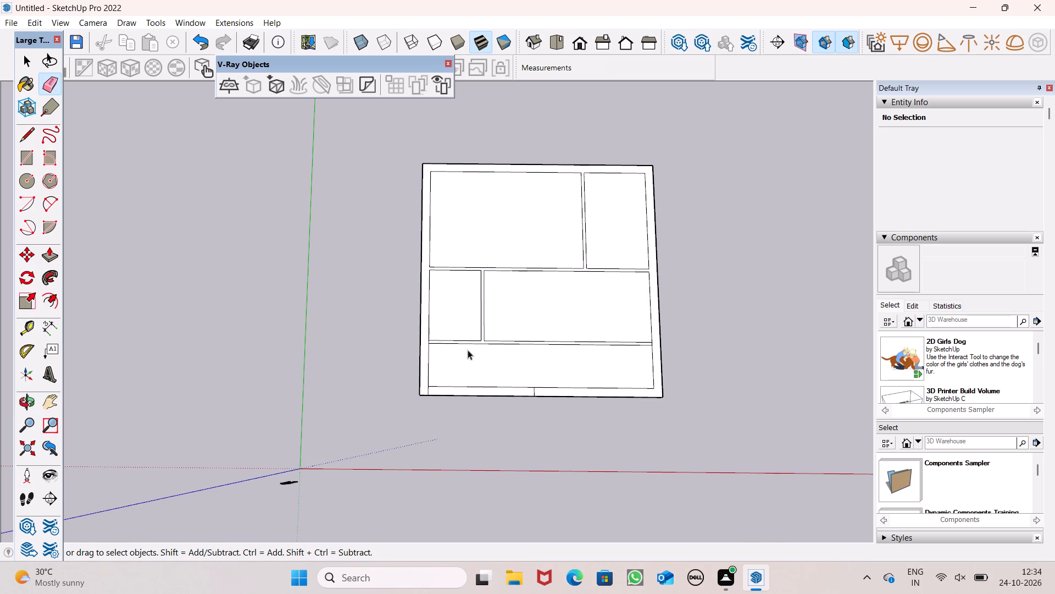
left_click(51, 257)
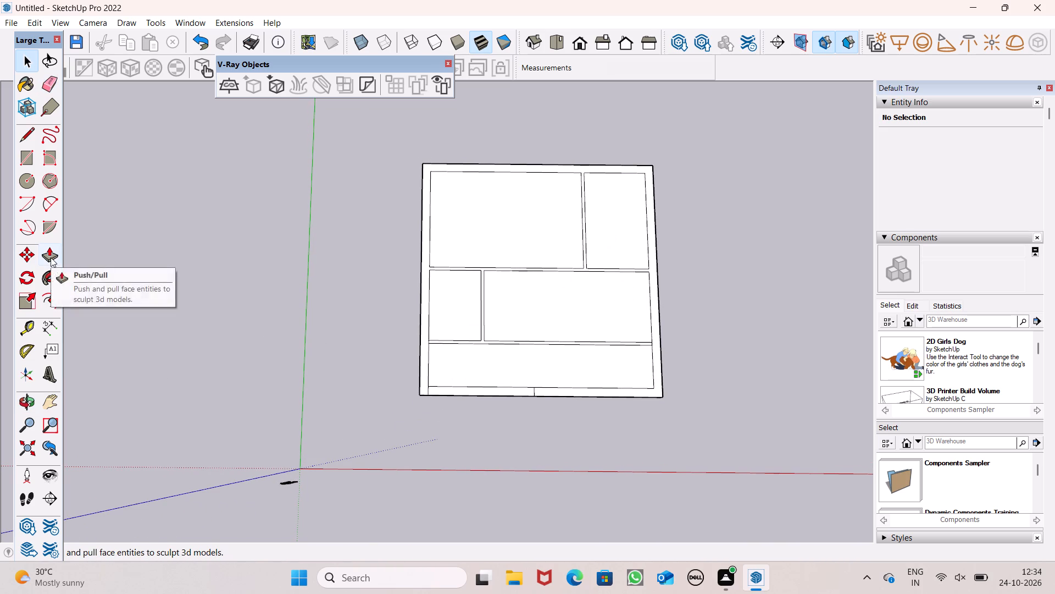
scroll(418, 387, "up", 5)
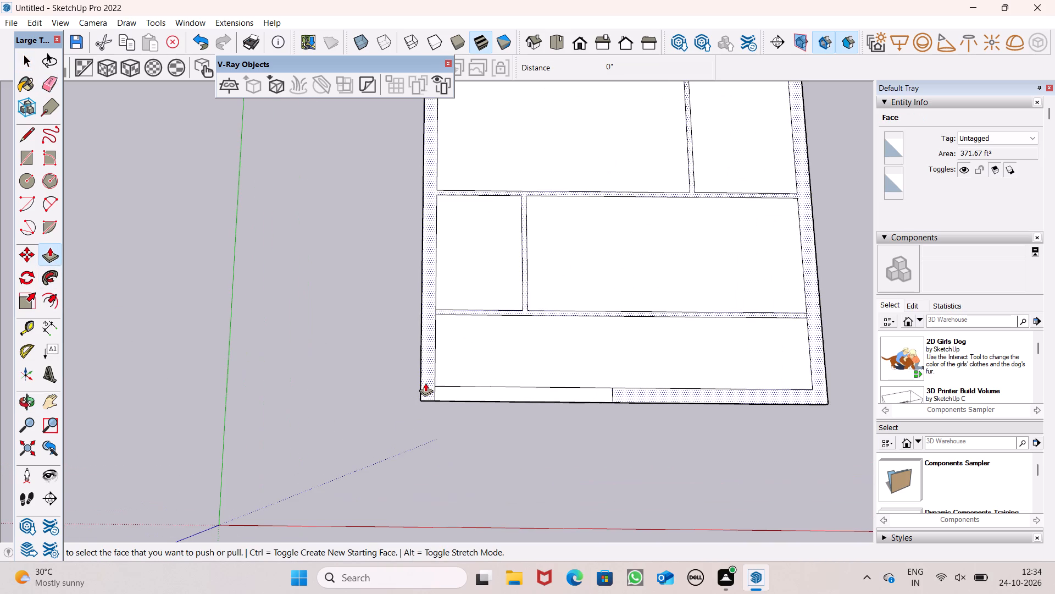
left_click_drag(423, 373, 399, 345)
type("10'")
key("Return")
Push/Pull the wall tops up a separate 1' band above the first storey.
scroll(398, 332, "down", 4)
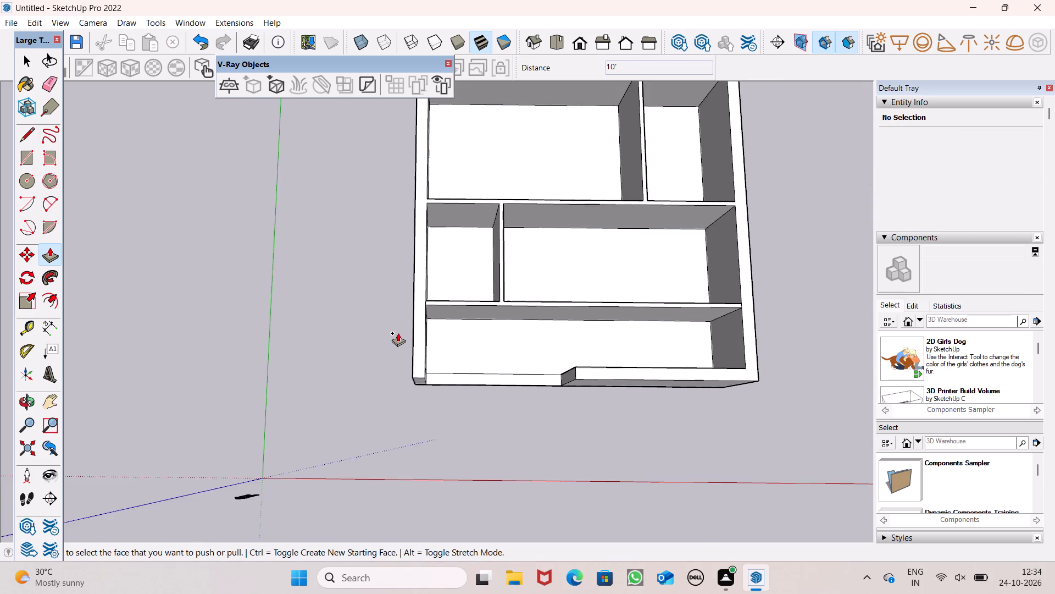
middle_click_drag(408, 343, 425, 177)
scroll(425, 177, "up", 1)
middle_click_drag(455, 256, 432, 222)
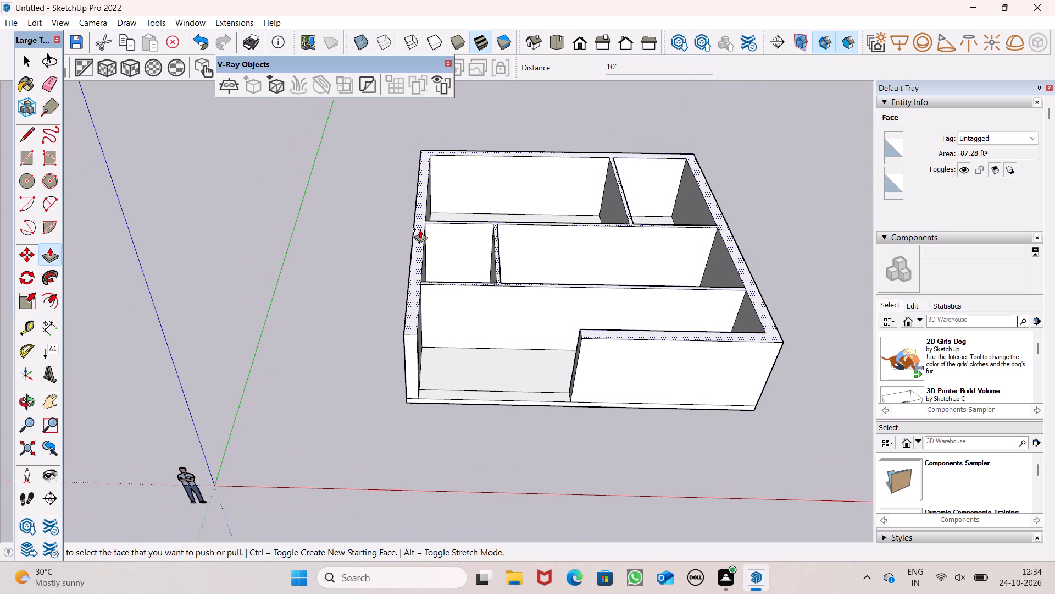
scroll(387, 281, "down", 1)
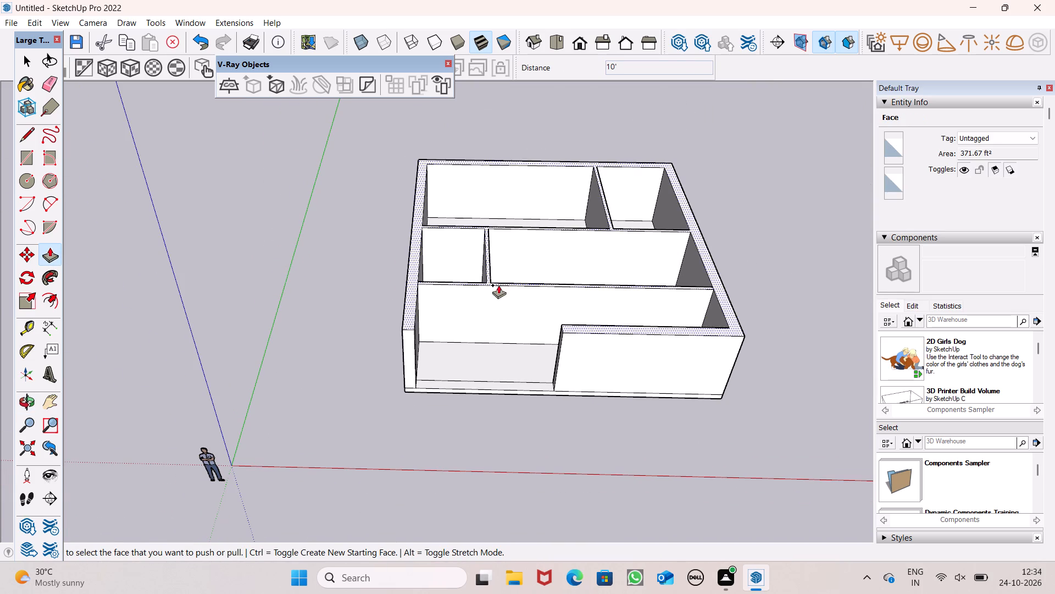
left_click_drag(407, 317, 405, 305)
type("1'")
key("Return")
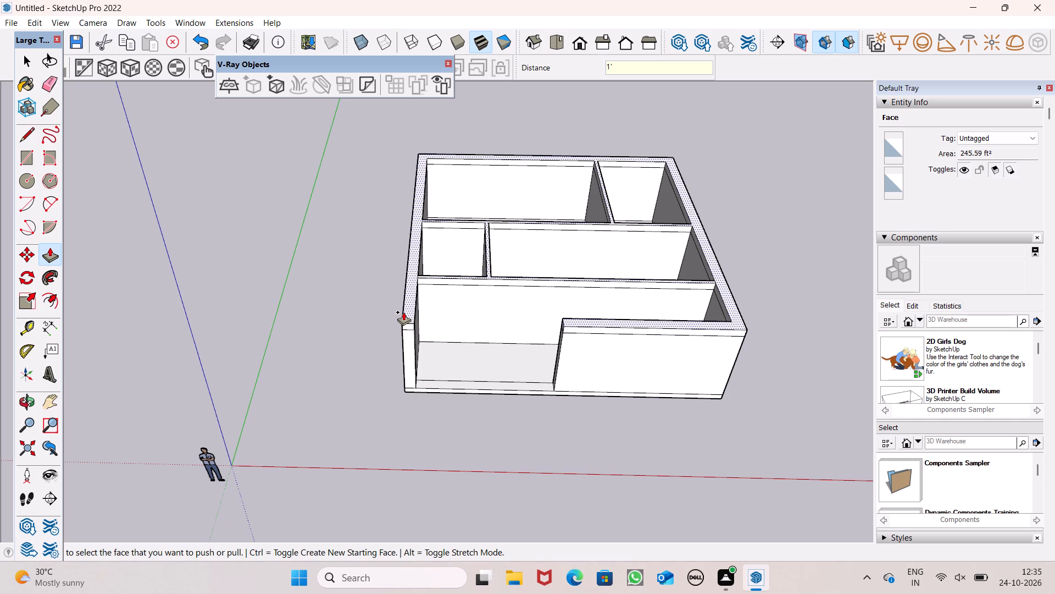
Push/Pull the wall tops up another 10' above the 1' band to form the second storey.
left_click_drag(406, 305, 403, 238)
left_click(403, 238)
type("10'")
key("Return")
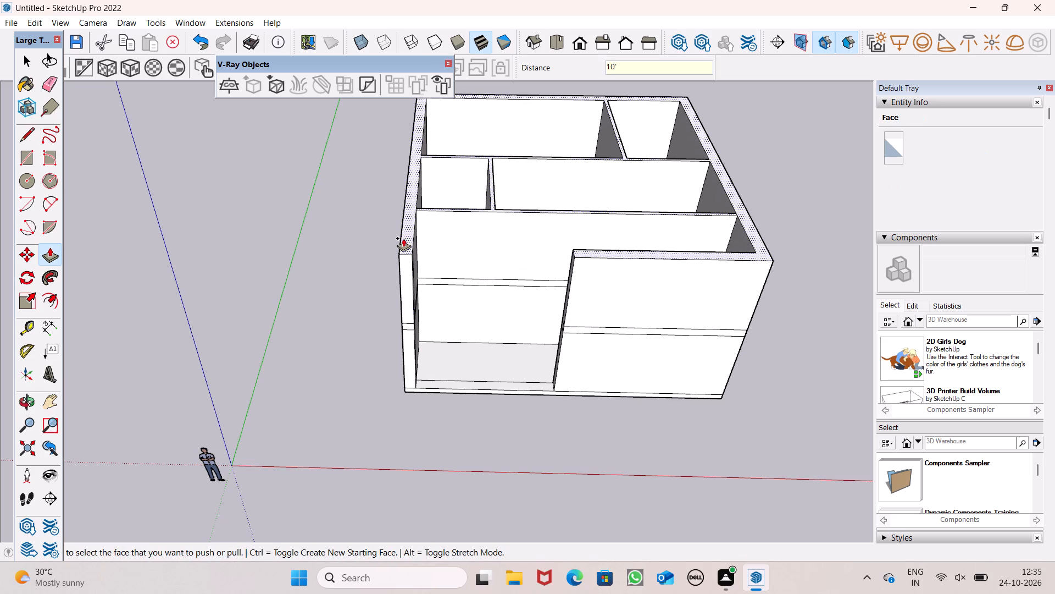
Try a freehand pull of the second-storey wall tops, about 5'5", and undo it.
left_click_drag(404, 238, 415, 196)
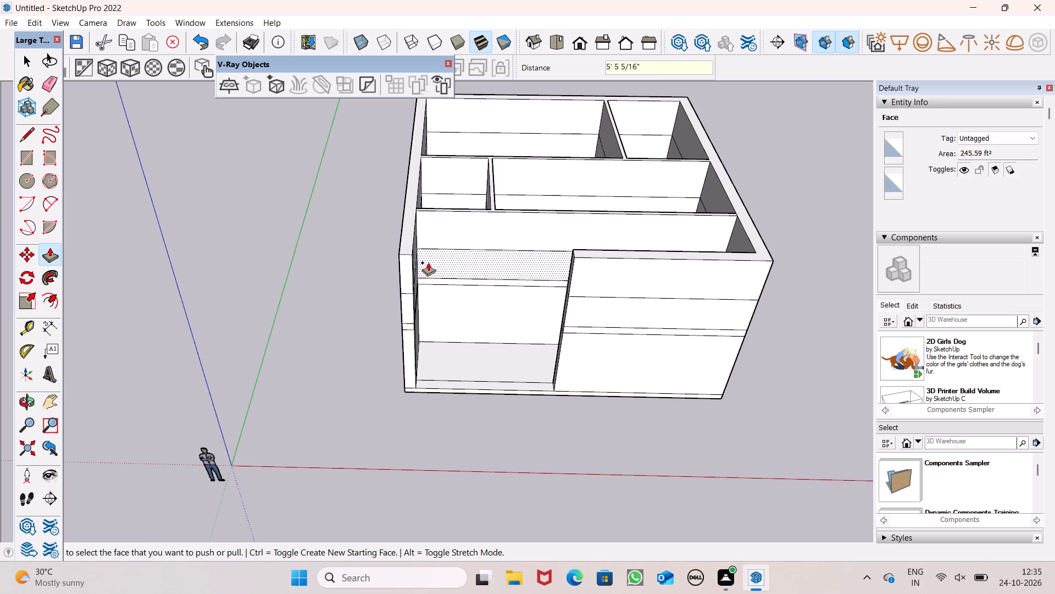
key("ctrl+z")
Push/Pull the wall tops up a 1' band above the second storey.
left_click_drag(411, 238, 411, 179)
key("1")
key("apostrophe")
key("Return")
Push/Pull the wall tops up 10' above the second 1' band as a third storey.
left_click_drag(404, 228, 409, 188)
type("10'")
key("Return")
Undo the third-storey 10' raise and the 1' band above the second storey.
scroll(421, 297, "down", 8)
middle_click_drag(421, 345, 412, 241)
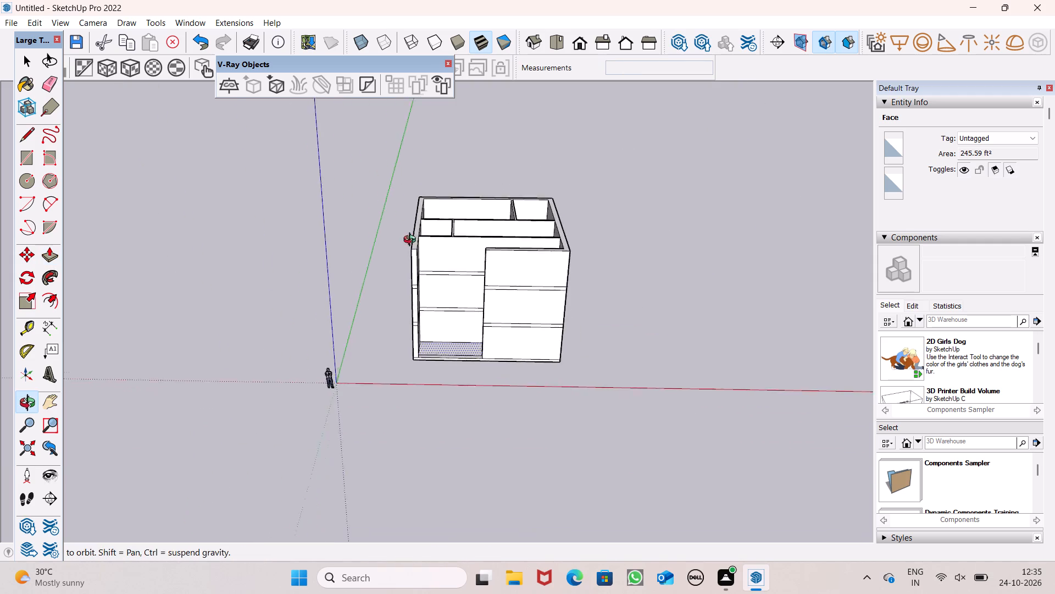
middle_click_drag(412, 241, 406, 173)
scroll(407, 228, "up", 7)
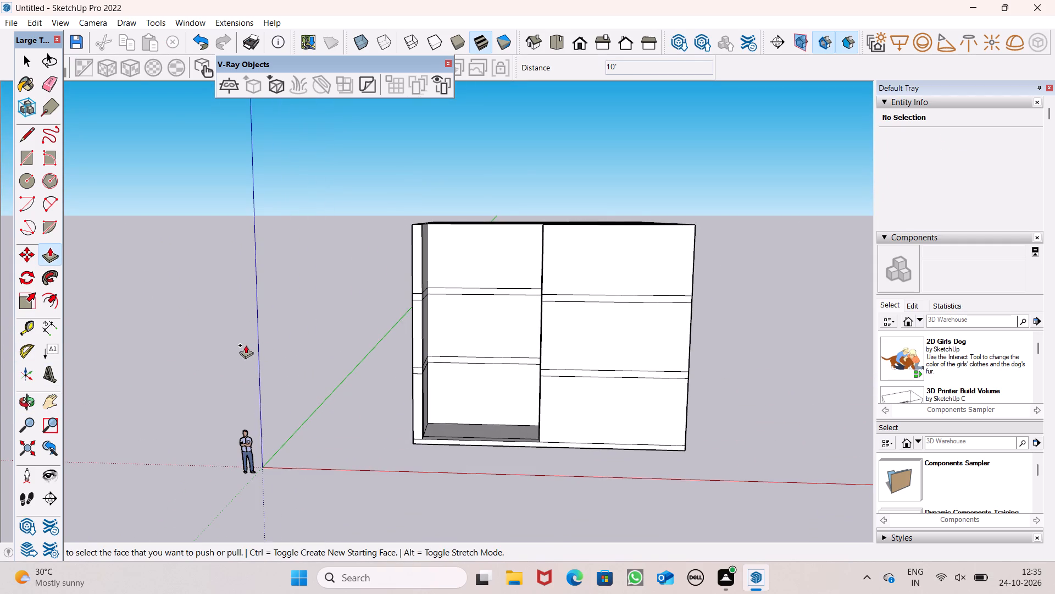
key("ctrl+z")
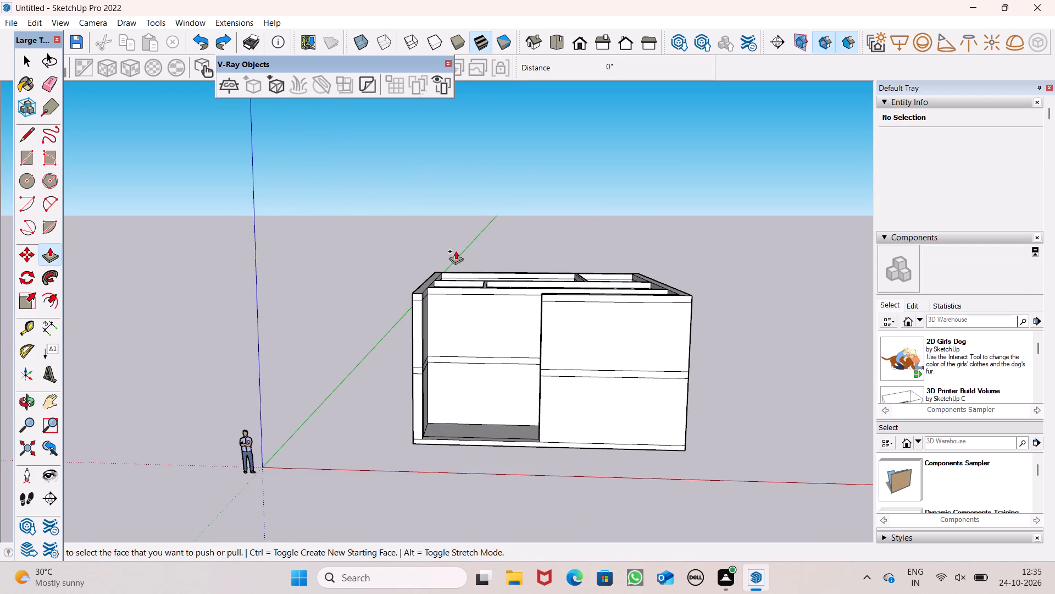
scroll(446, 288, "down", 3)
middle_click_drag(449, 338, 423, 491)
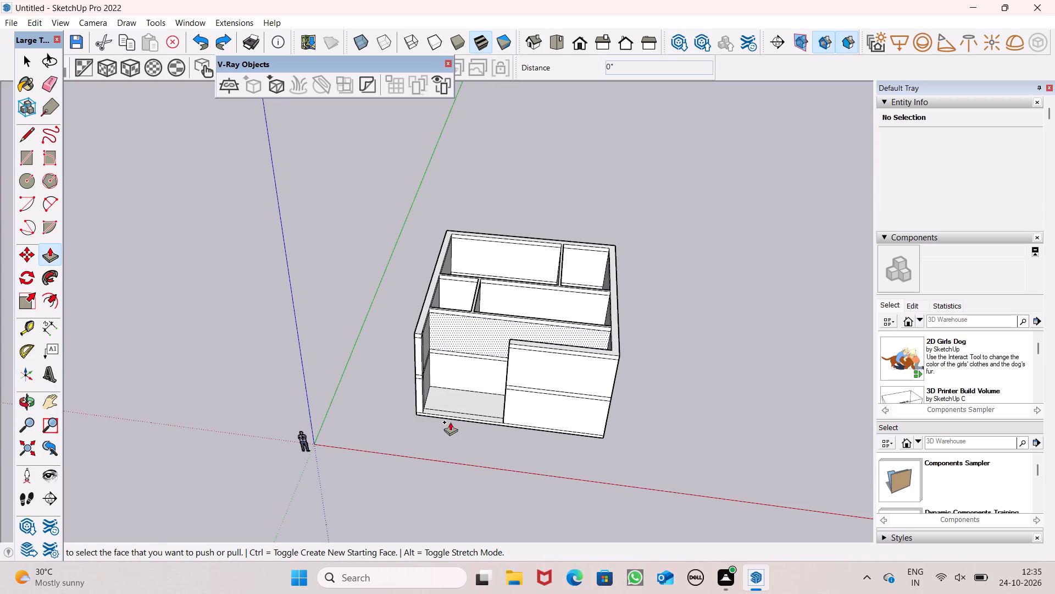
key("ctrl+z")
Push/Pull the wall tops up a 2' band above the second storey.
scroll(431, 318, "up", 6)
left_click_drag(404, 345, 406, 281)
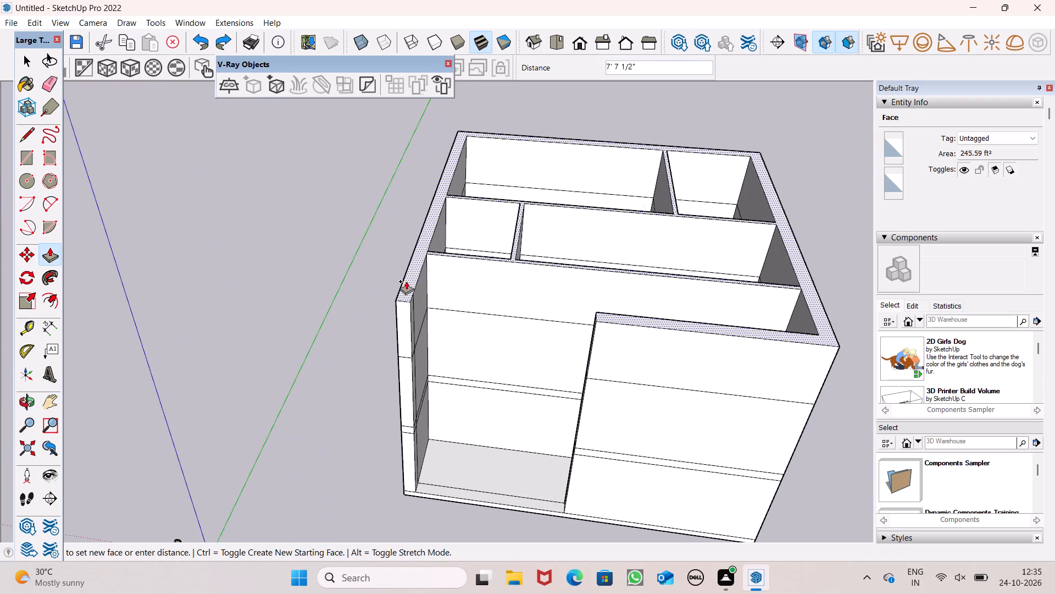
left_click_drag(406, 281, 404, 261)
type("2'")
key("Return")
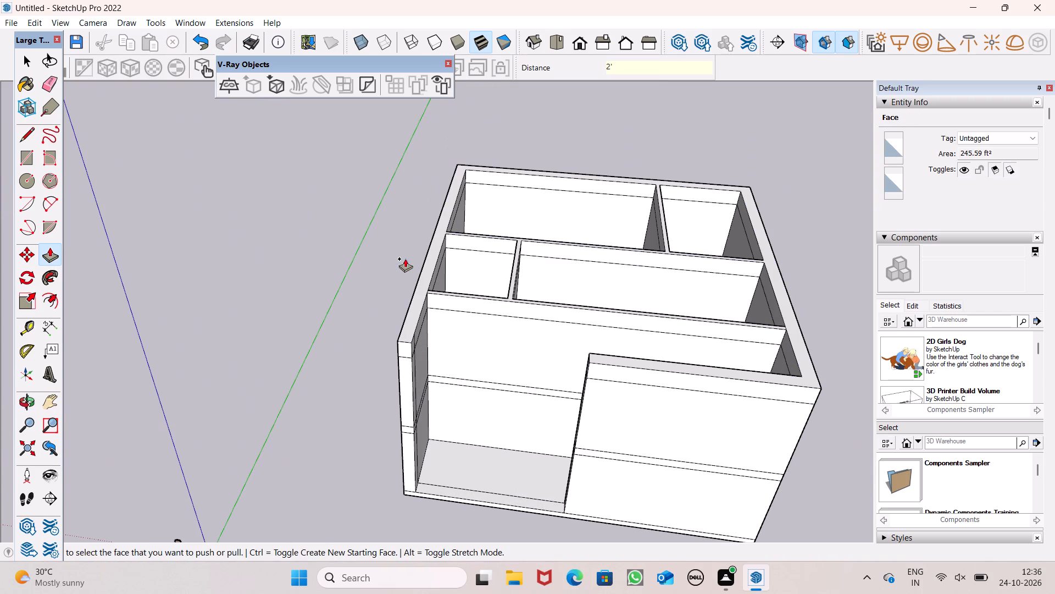
Push/Pull the wall tops up 10' above the 2' band to form the third storey.
left_click_drag(410, 317, 422, 202)
type("10'")
key("Return")
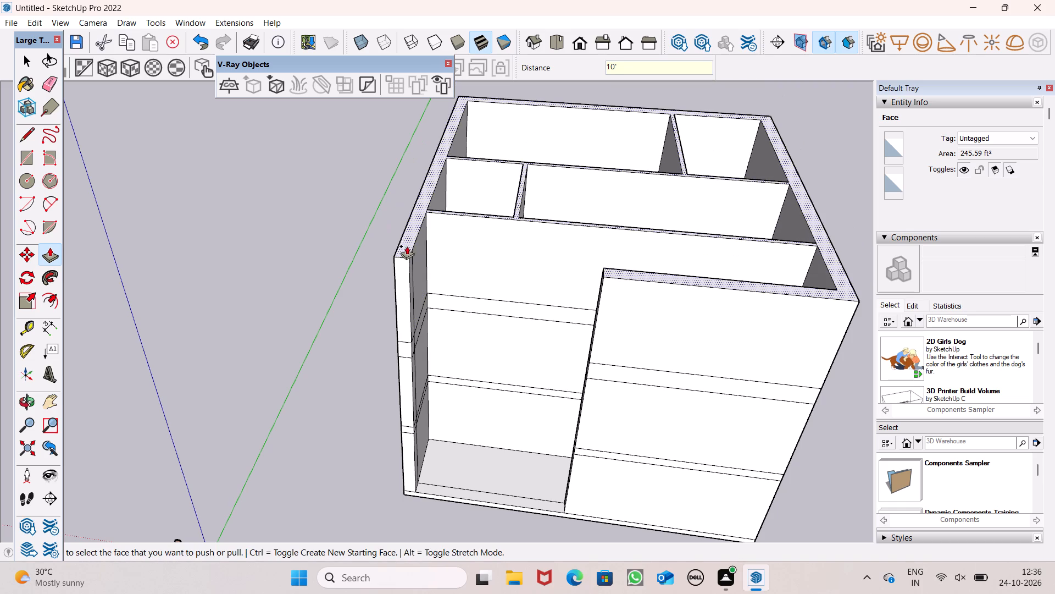
Push/Pull the wall tops up a 2' band above the third storey.
left_click_drag(406, 247, 426, 166)
type("2'")
left_click_drag(426, 166, 426, 167)
key("Return")
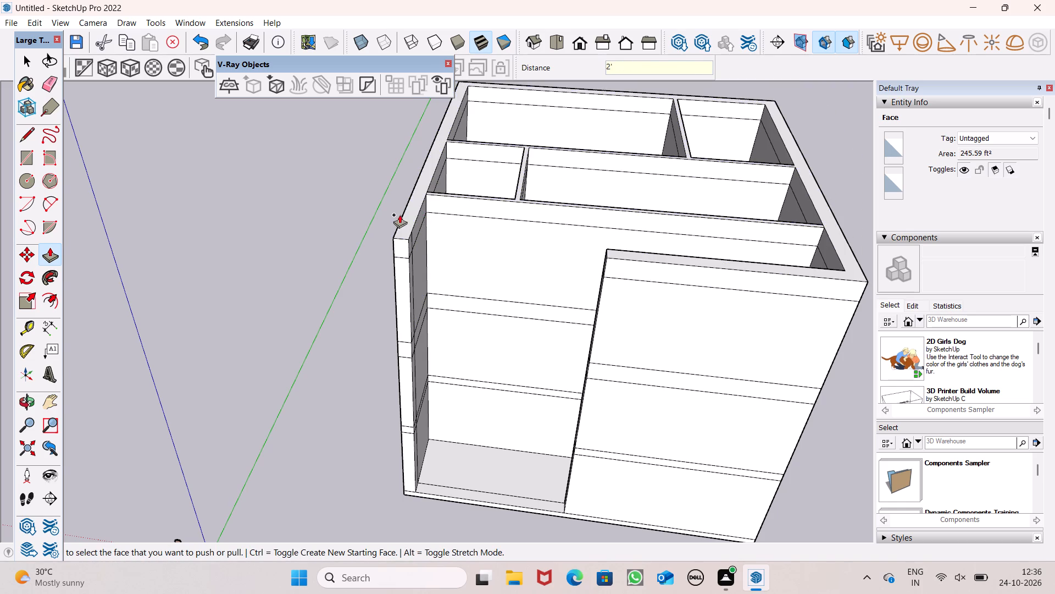
Push/Pull the wall tops up 10' above the third storey's 2' band to form the fourth storey.
left_click_drag(409, 218, 434, 151)
type("10'")
left_click_drag(434, 151, 432, 153)
key("Return")
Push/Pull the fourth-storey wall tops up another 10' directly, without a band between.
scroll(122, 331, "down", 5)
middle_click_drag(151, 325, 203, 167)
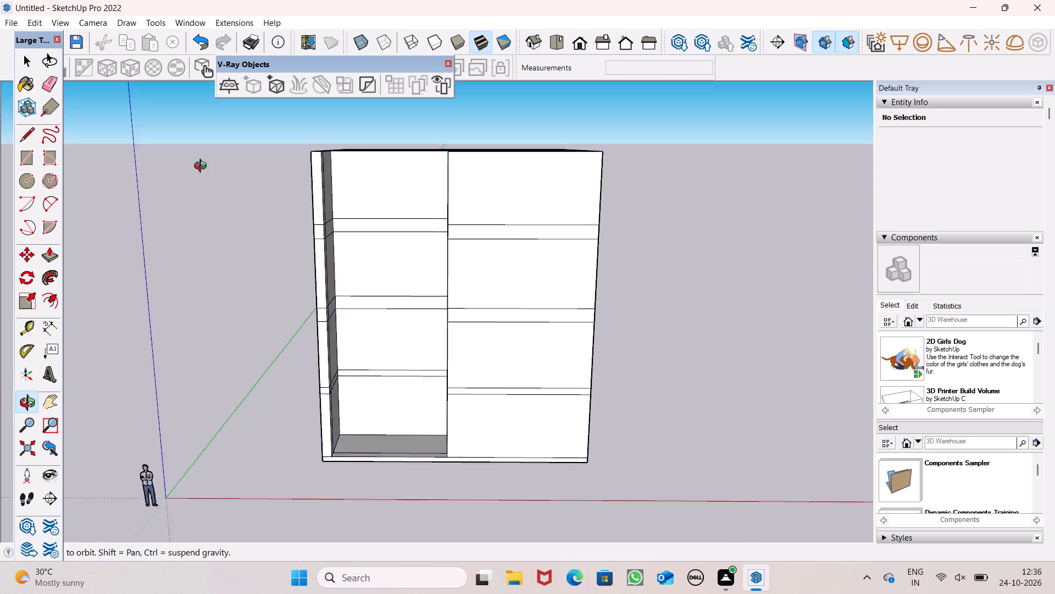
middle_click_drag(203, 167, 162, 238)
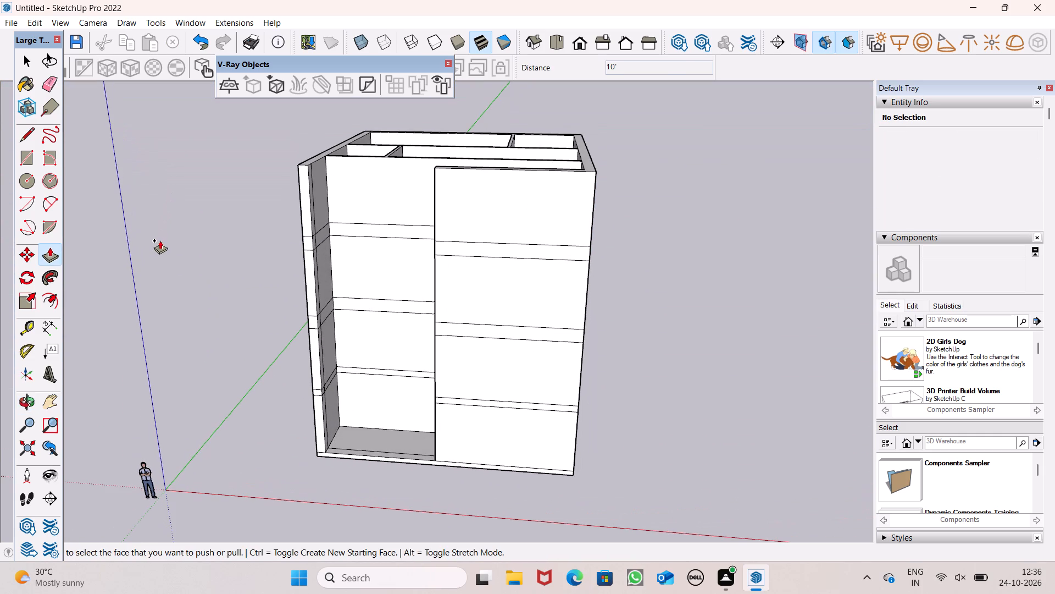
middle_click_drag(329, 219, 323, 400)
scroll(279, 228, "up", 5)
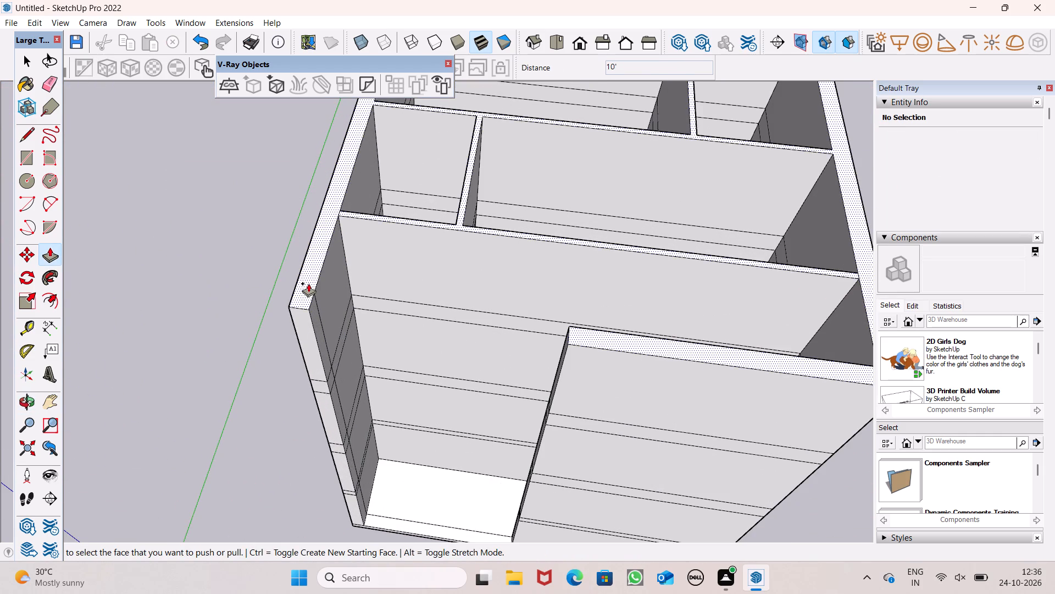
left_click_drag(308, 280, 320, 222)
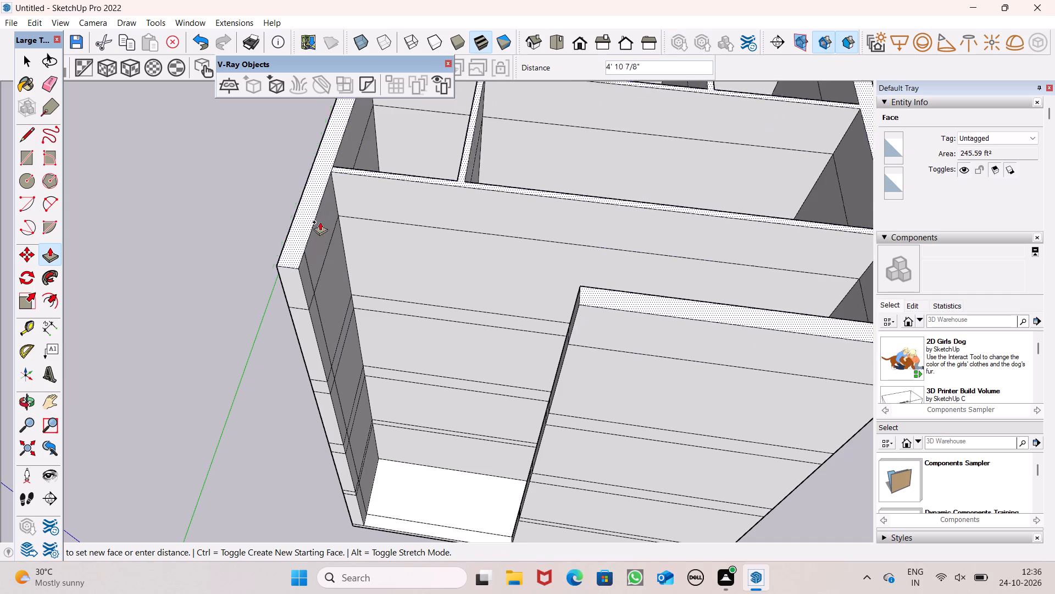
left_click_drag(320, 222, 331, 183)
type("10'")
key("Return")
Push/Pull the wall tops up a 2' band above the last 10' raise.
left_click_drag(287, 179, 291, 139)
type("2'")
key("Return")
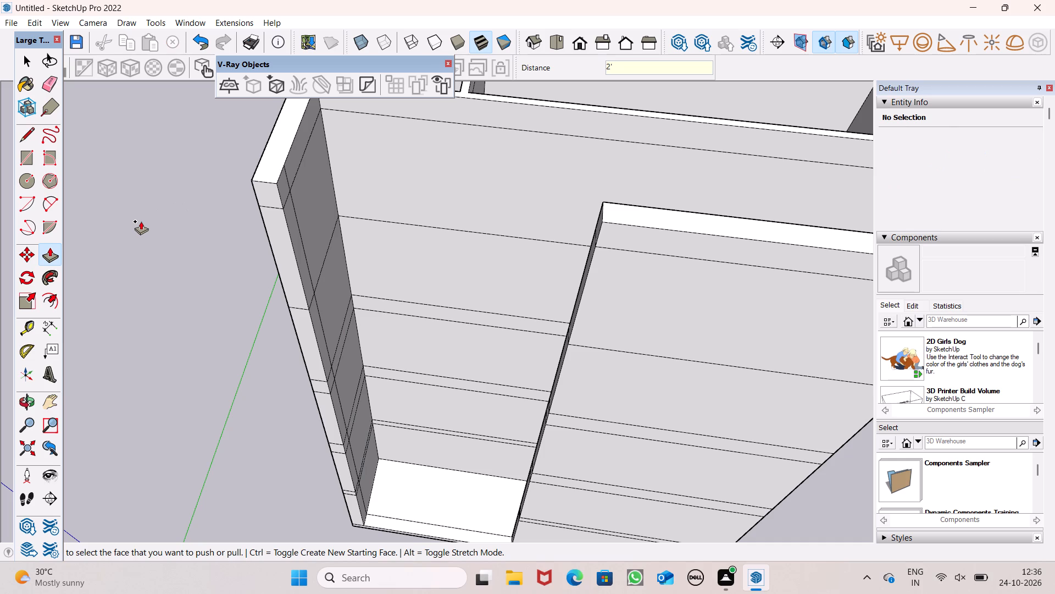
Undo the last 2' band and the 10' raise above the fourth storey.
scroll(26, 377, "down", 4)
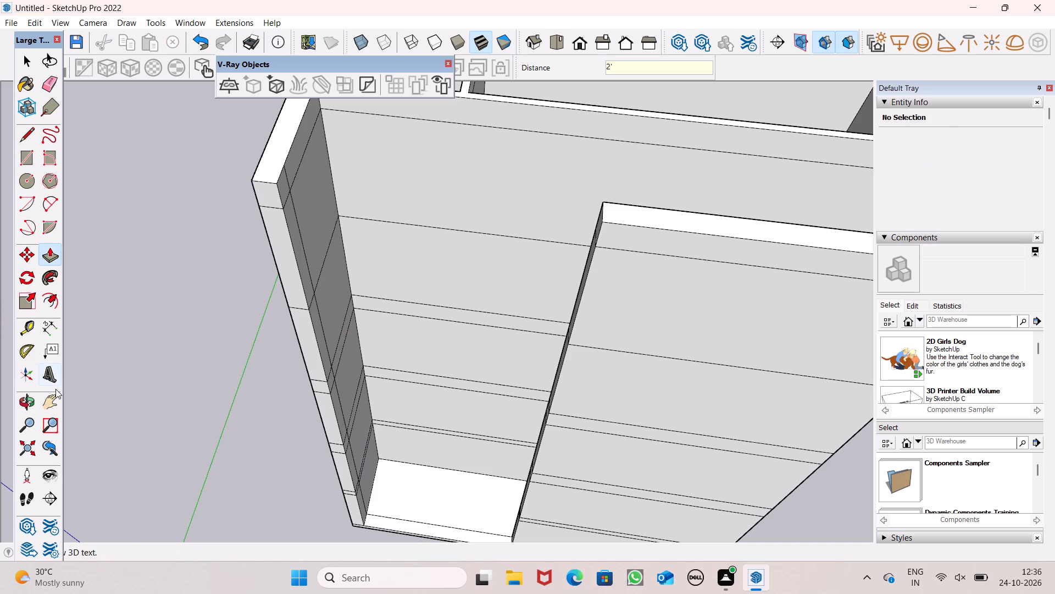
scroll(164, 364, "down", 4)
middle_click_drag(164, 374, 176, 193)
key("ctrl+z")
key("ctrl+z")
Push/Pull the wall tops up a 2' band above the fourth storey.
middle_click_drag(235, 229, 238, 283)
scroll(235, 229, "up", 1)
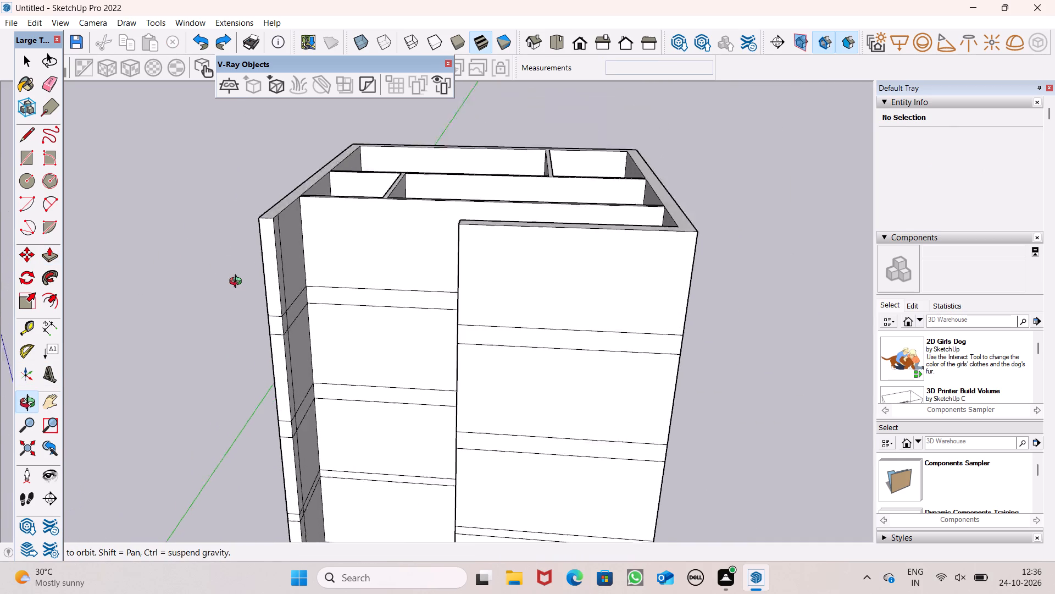
middle_click_drag(238, 283, 243, 322)
left_click_drag(271, 268, 281, 232)
key("2")
key("apostrophe")
key("Return")
Push/Pull the perimeter wall tops up 10' above the fourth storey's 2' band to form the fifth storey.
left_click_drag(265, 252, 272, 202)
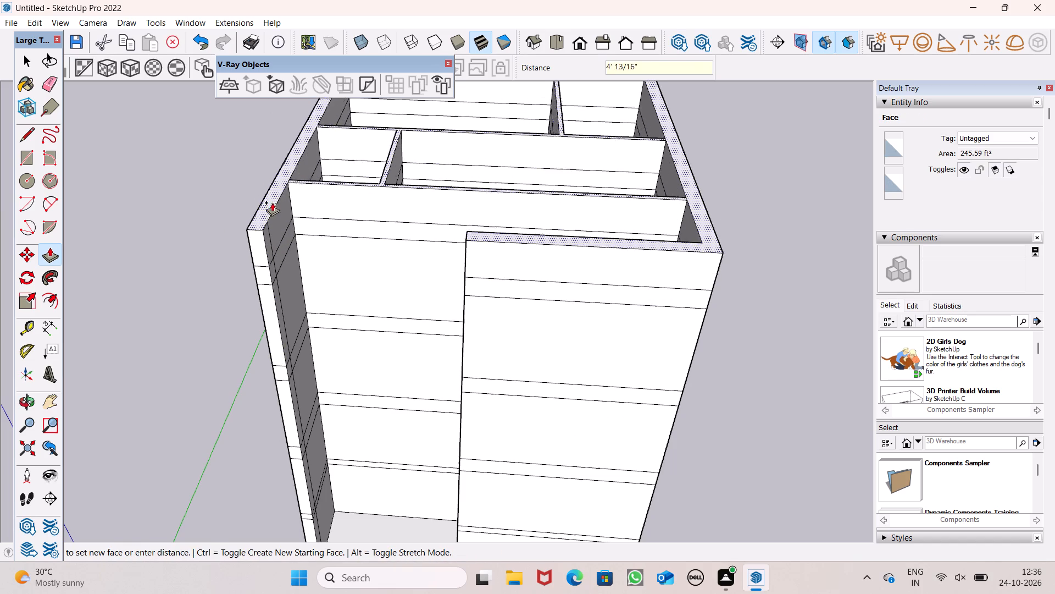
left_click_drag(272, 202, 276, 172)
type("10'")
key("Return")
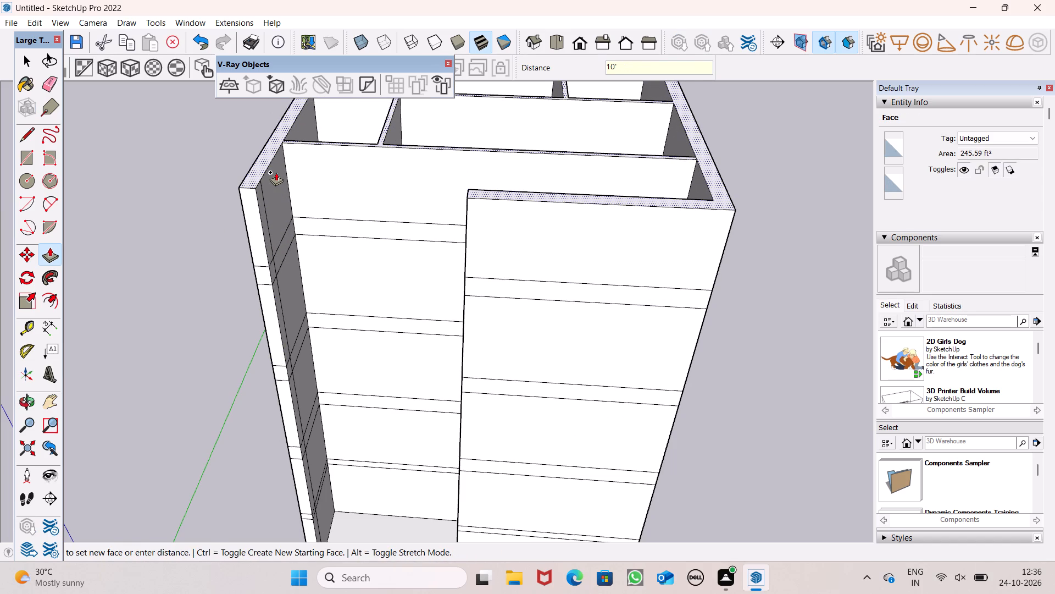
Push/Pull the perimeter wall tops up a 2' band above the fifth storey.
left_click_drag(252, 148, 262, 125)
key("3")
key("BackSpace")
type("2'")
key("Return")
Examine the five-storey wall shell and its partitions from all sides and from above.
scroll(176, 224, "down", 5)
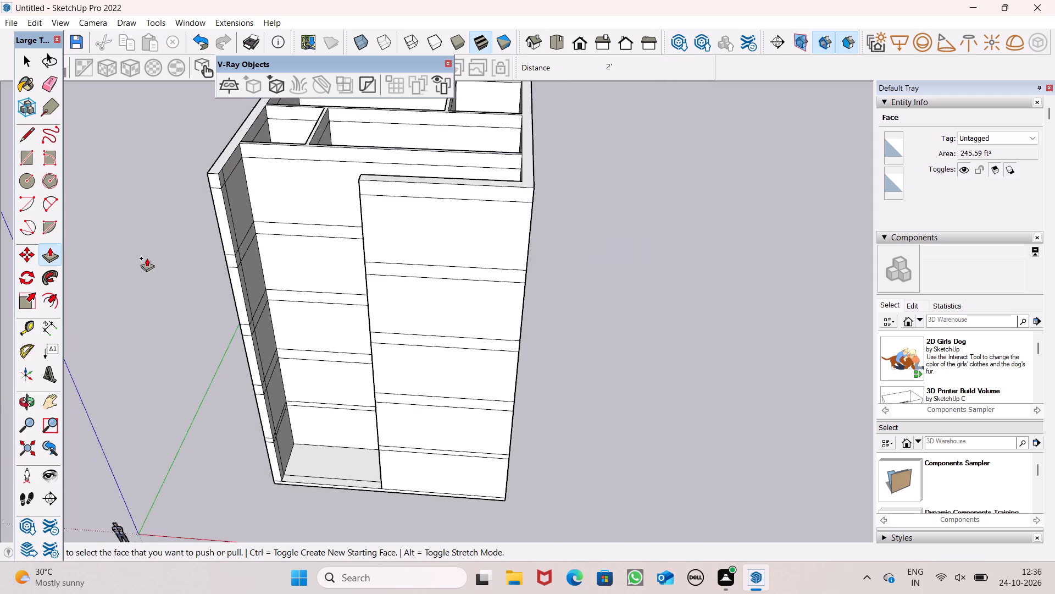
middle_click_drag(147, 258, 155, 162)
key("space")
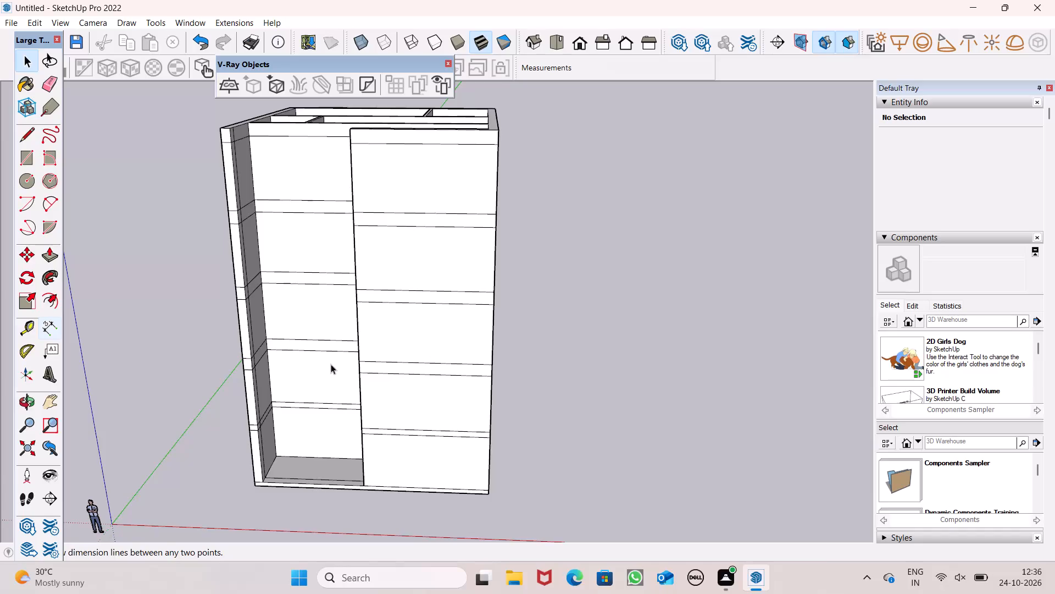
scroll(391, 349, "down", 3)
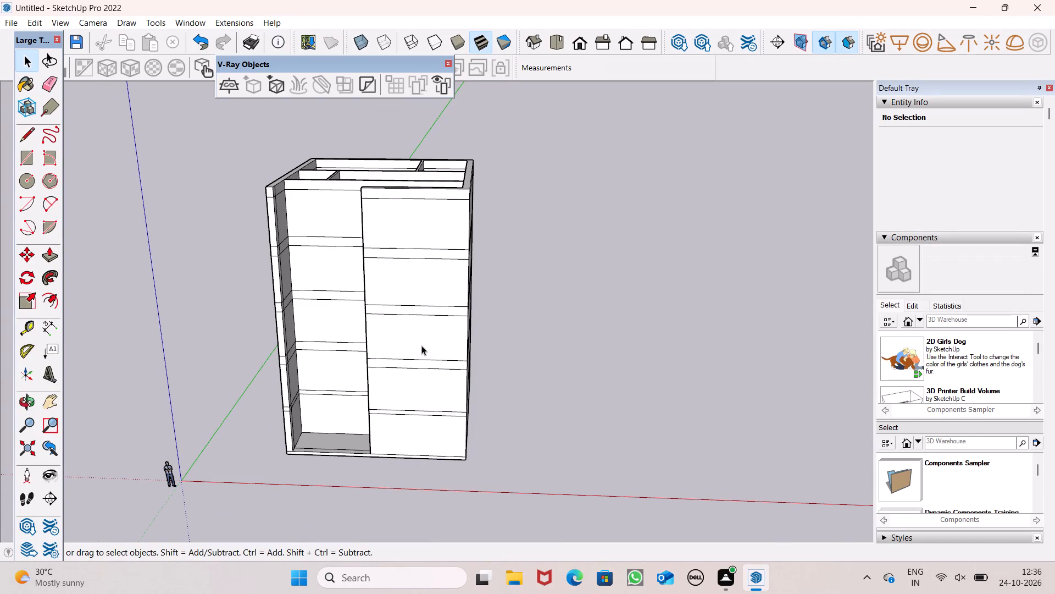
middle_click_drag(452, 349, 665, 322)
scroll(348, 262, "up", 1)
middle_click_drag(347, 282, 564, 395)
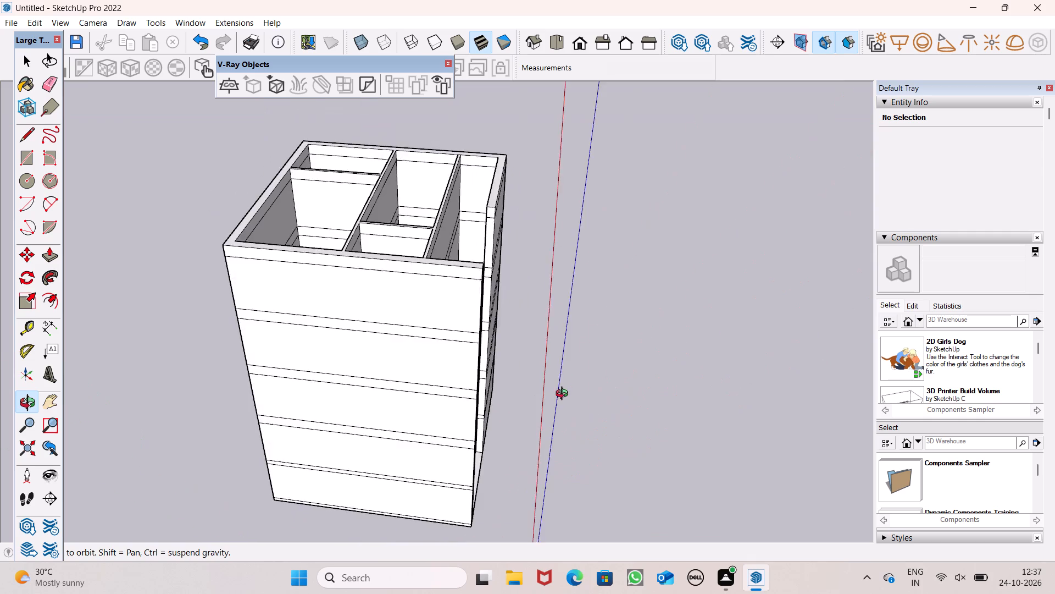
middle_click_drag(564, 395, 170, 335)
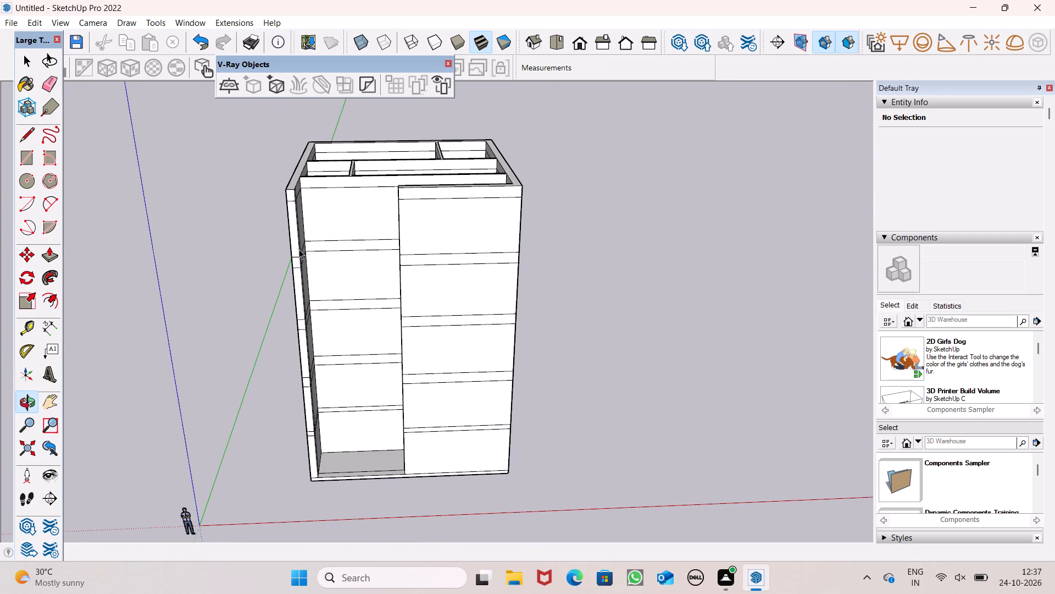
scroll(504, 265, "down", 3)
scroll(524, 309, "down", 4)
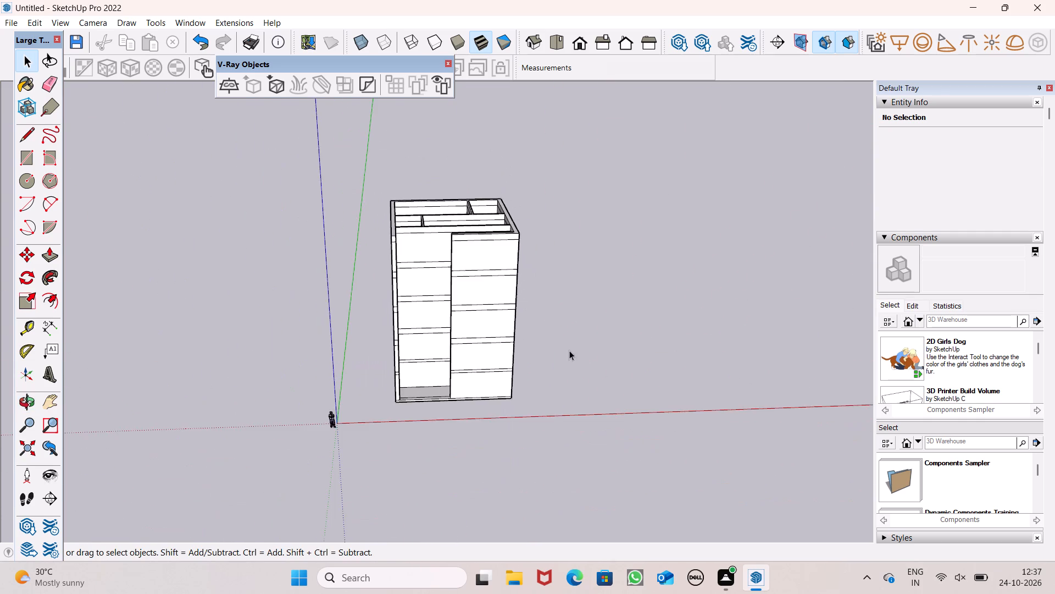
scroll(570, 362, "up", 1)
middle_click_drag(570, 363, 563, 434)
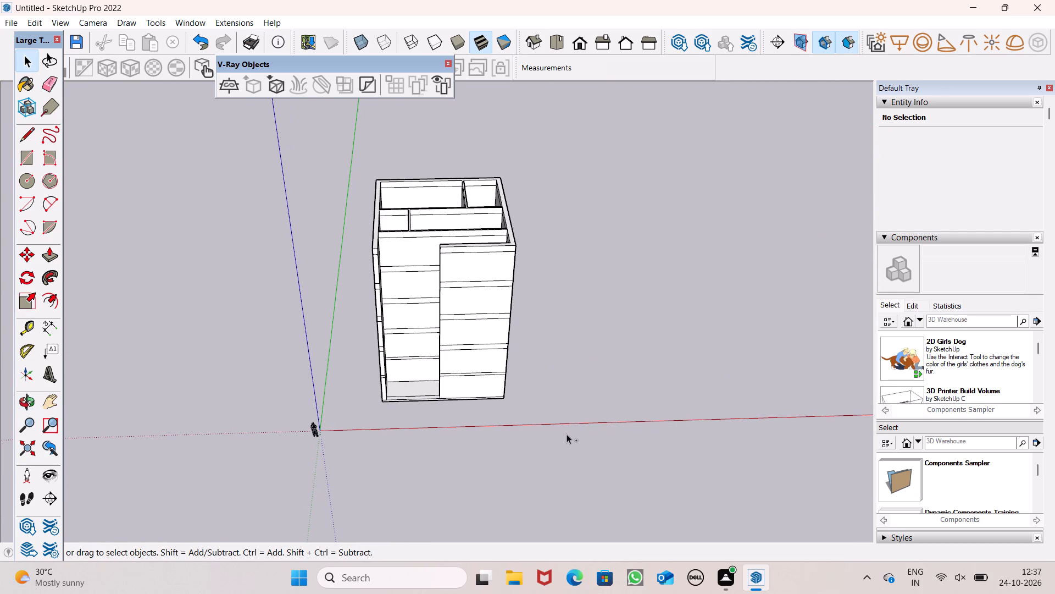
middle_click_drag(521, 383, 330, 439)
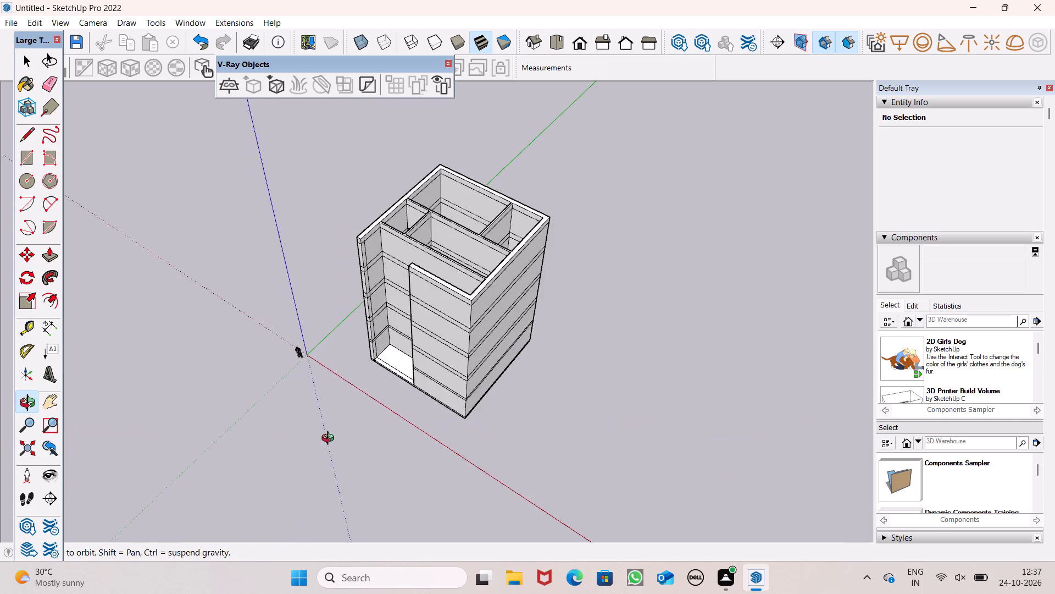
middle_click_drag(330, 439, 563, 267)
scroll(563, 267, "up", 1)
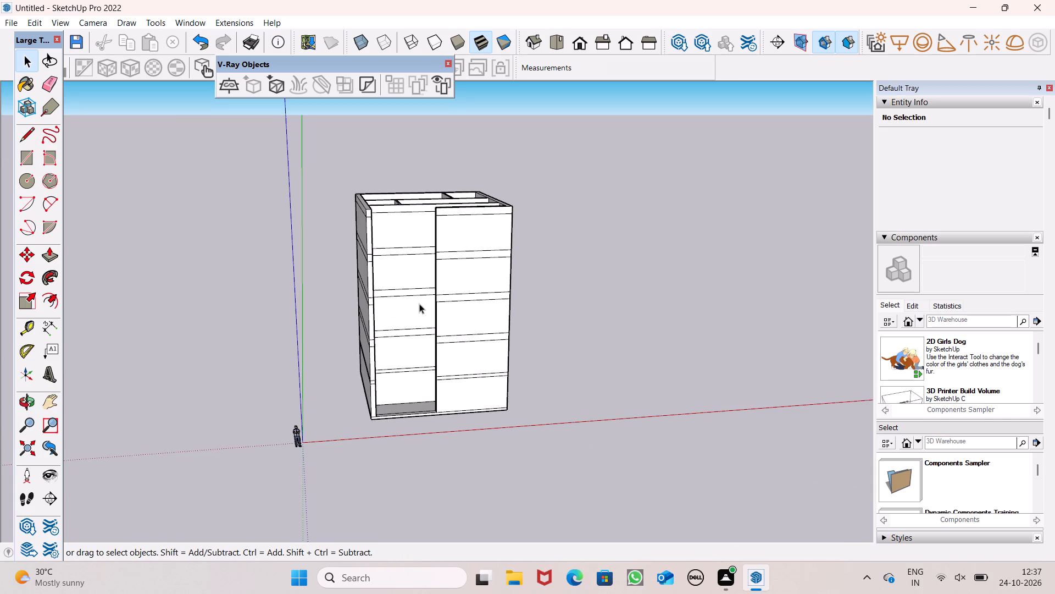
scroll(436, 316, "down", 4)
middle_click_drag(443, 305, 429, 543)
scroll(443, 305, "up", 1)
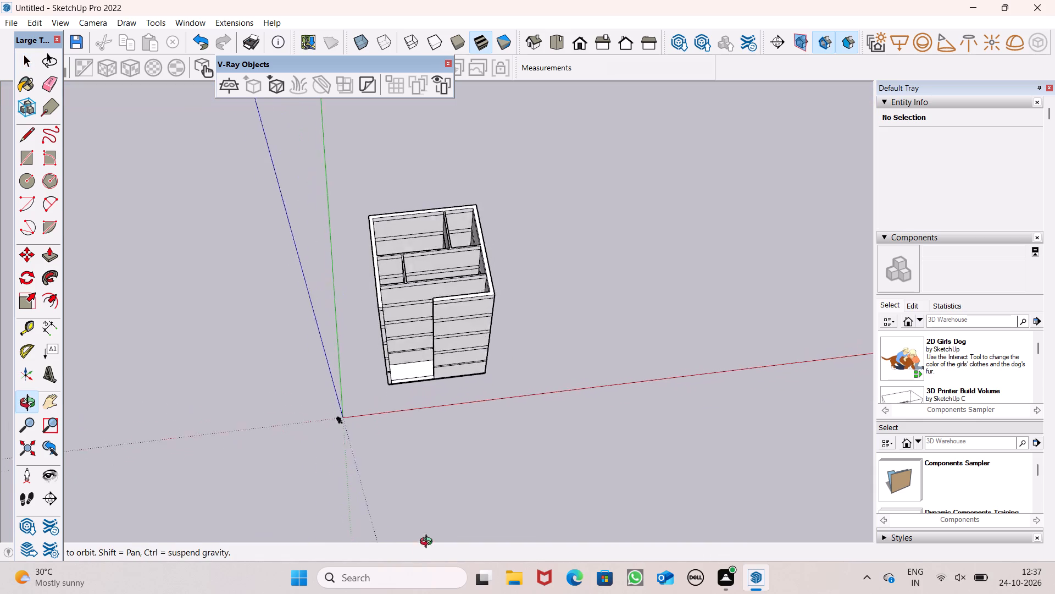
middle_click_drag(429, 543, 572, 268)
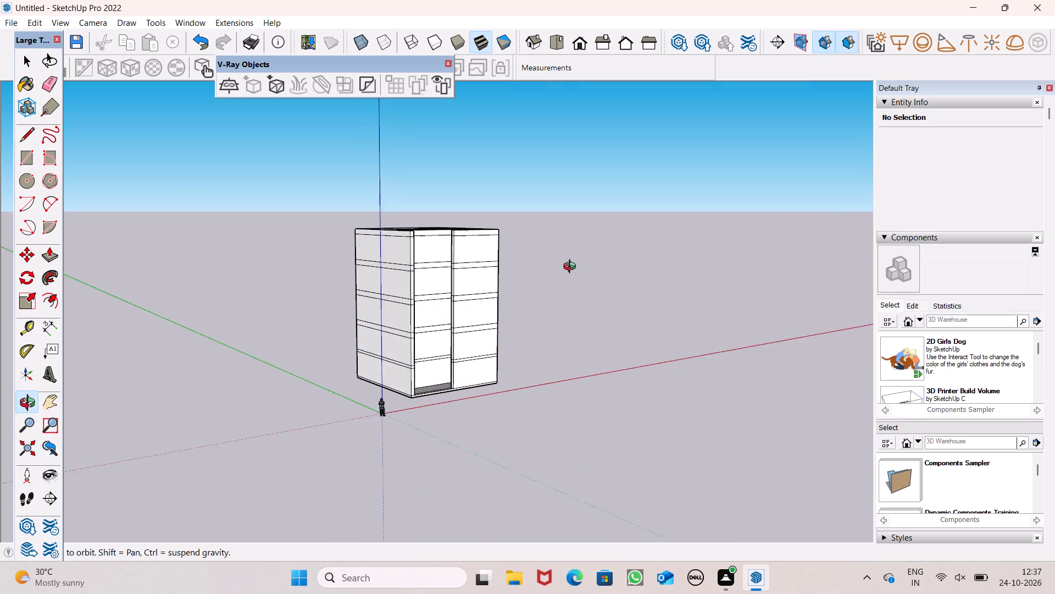
middle_click_drag(572, 268, 572, 267)
scroll(572, 266, "up", 1)
scroll(546, 332, "up", 3)
scroll(406, 339, "down", 2)
middle_click_drag(385, 417, 350, 474)
middle_click_drag(350, 469, 356, 459)
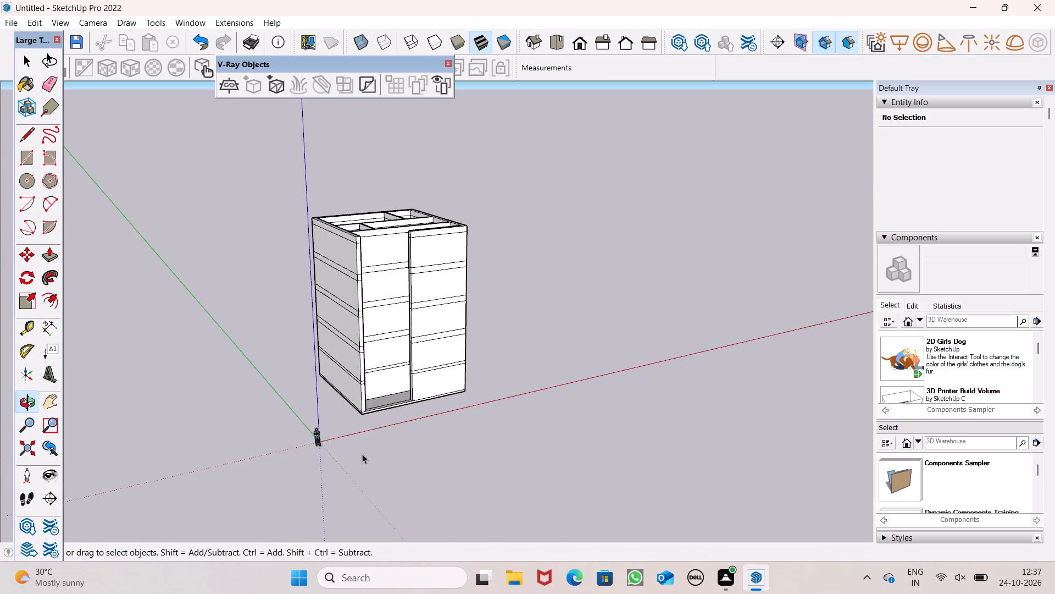
scroll(384, 260, "up", 8)
middle_click_drag(455, 355, 583, 333)
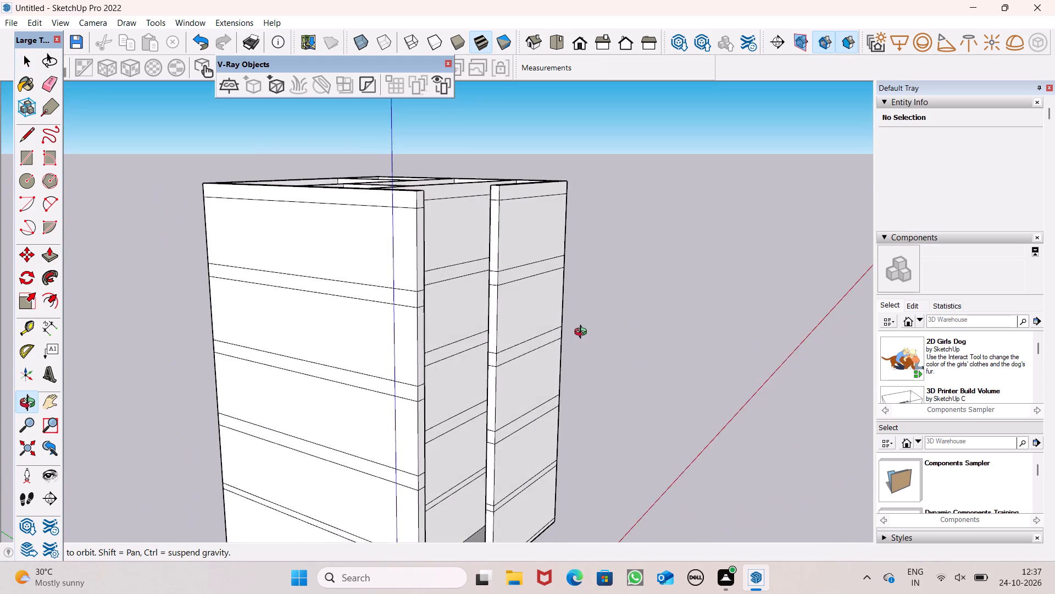
middle_click_drag(583, 333, 536, 334)
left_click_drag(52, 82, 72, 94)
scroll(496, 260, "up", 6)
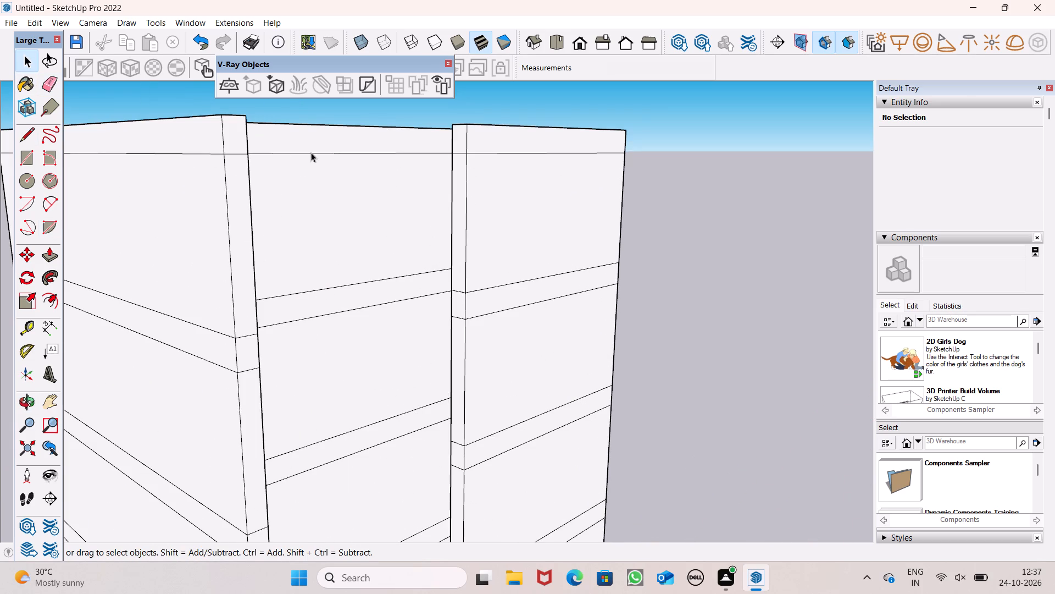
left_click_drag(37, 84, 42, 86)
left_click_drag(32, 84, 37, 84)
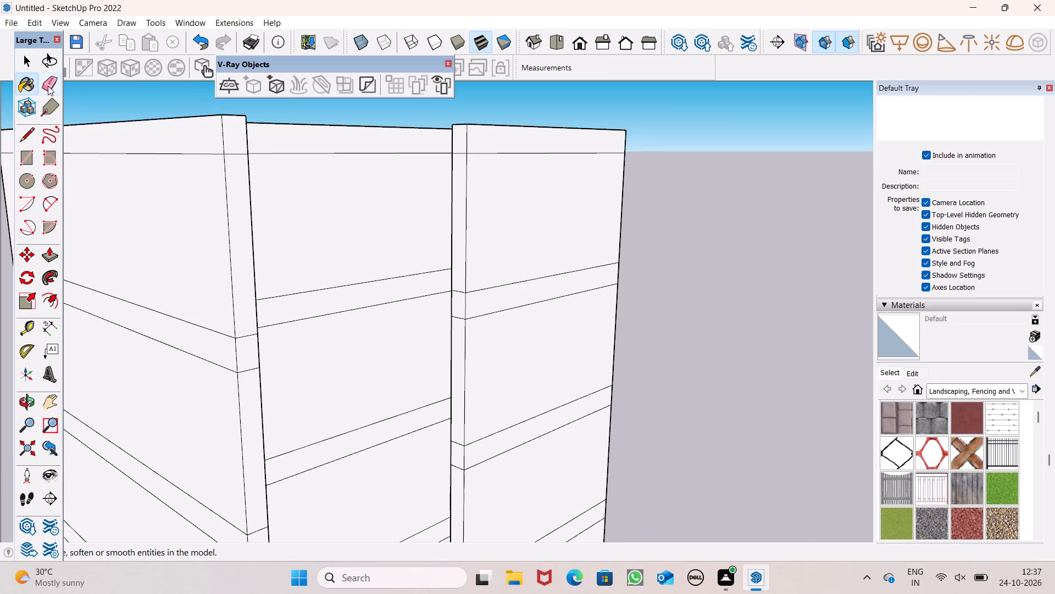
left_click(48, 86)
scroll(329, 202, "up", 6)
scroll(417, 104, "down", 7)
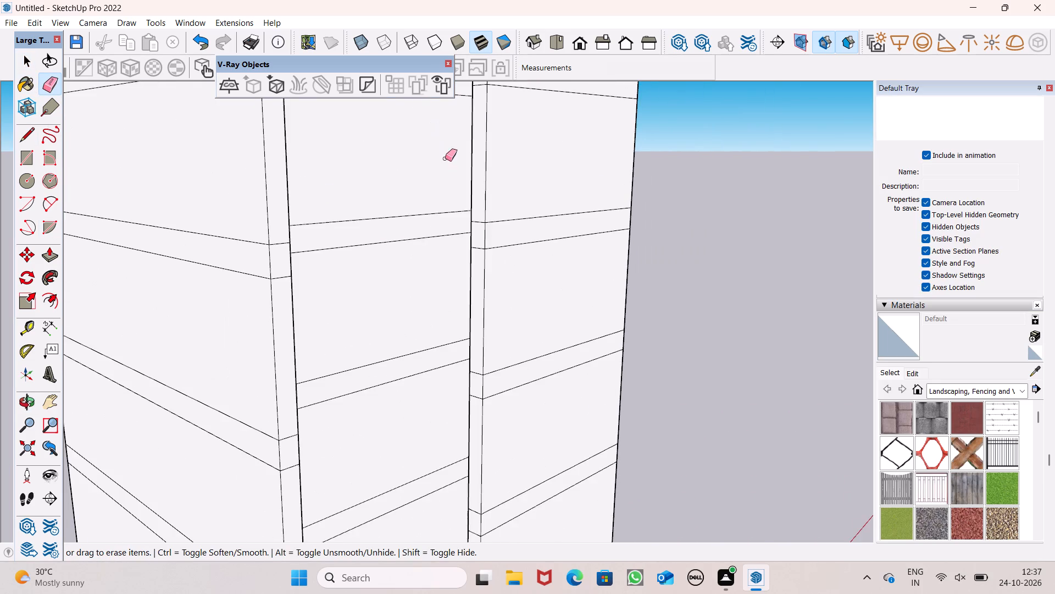
Push/Pull the front wall's end faces about 17' 5" across the opening to the side wall at the top band, fifth storey and band below.
scroll(445, 176, "down", 2)
middle_click_drag(462, 226, 508, 274)
scroll(501, 130, "up", 3)
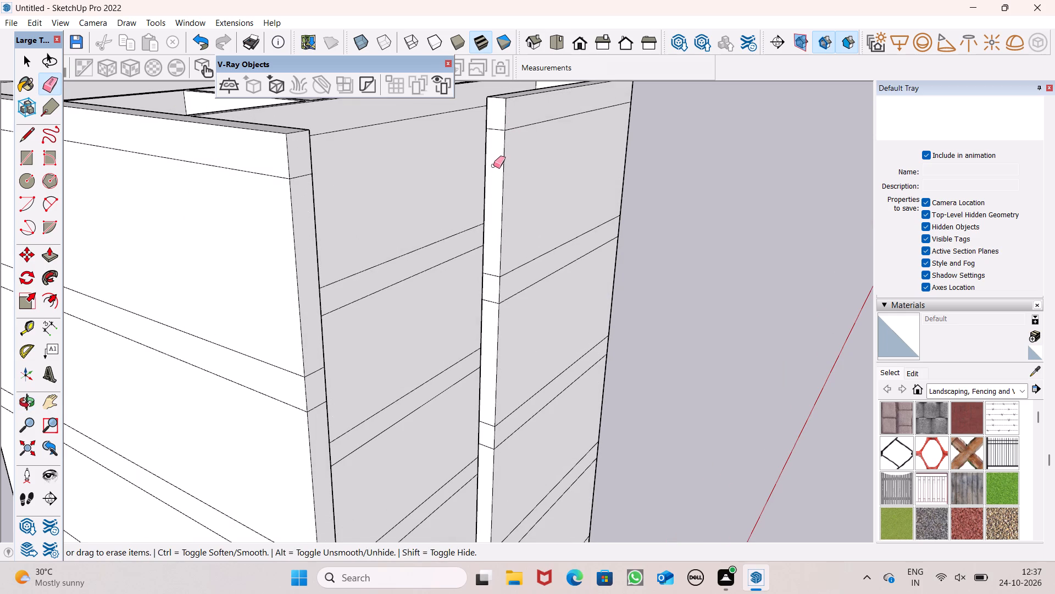
scroll(338, 185, "down", 4)
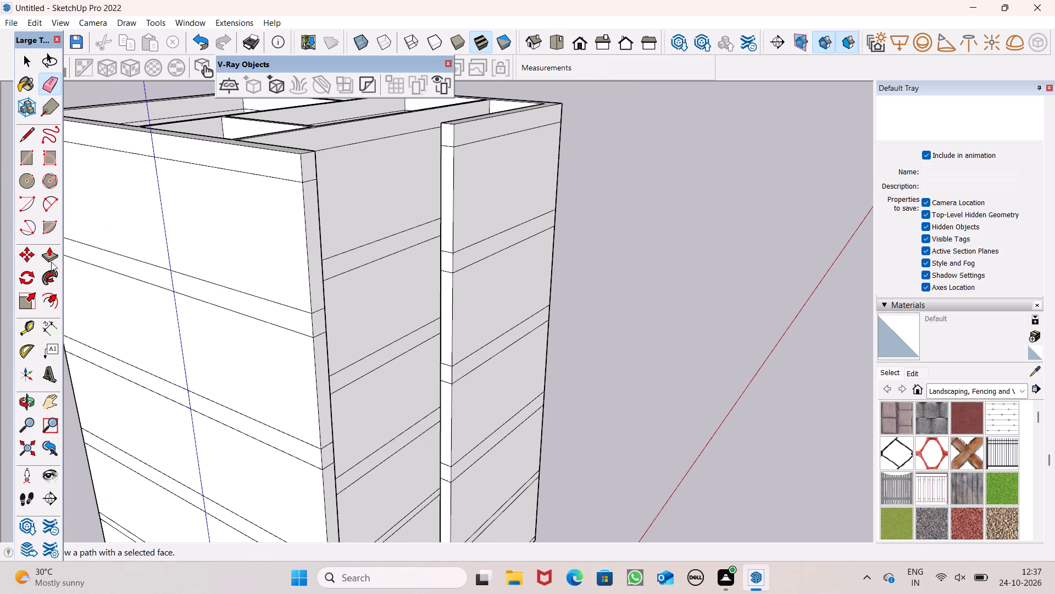
left_click(43, 258)
left_click_drag(445, 134, 410, 148)
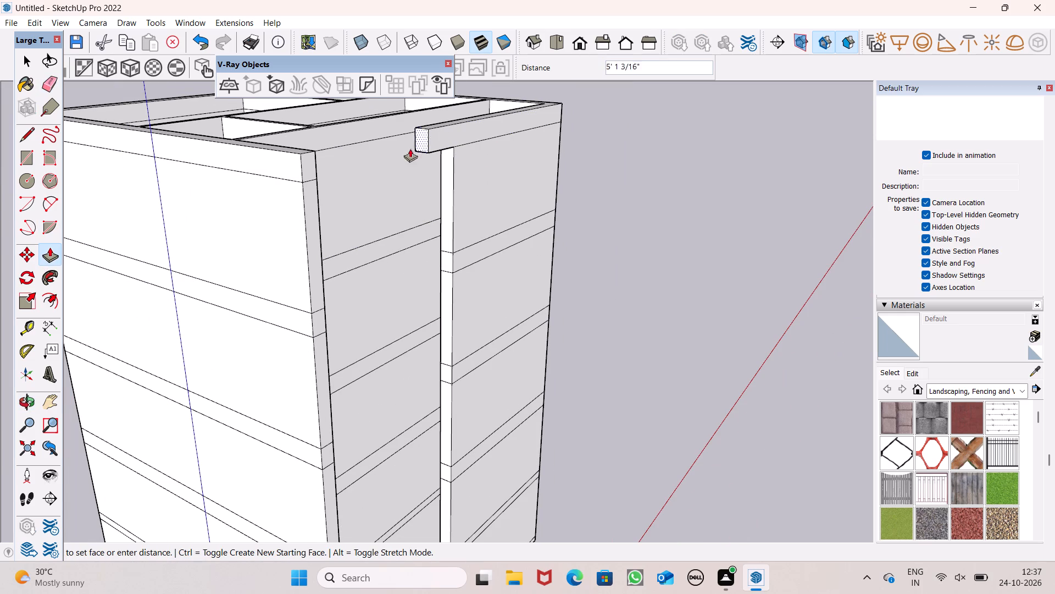
left_click_drag(410, 148, 312, 179)
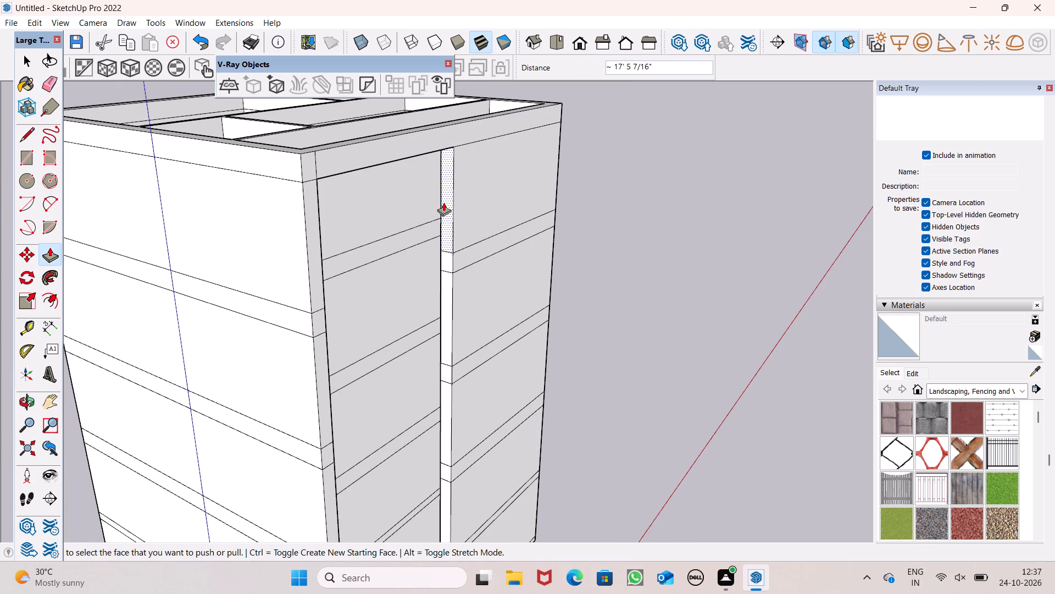
left_click_drag(444, 204, 309, 254)
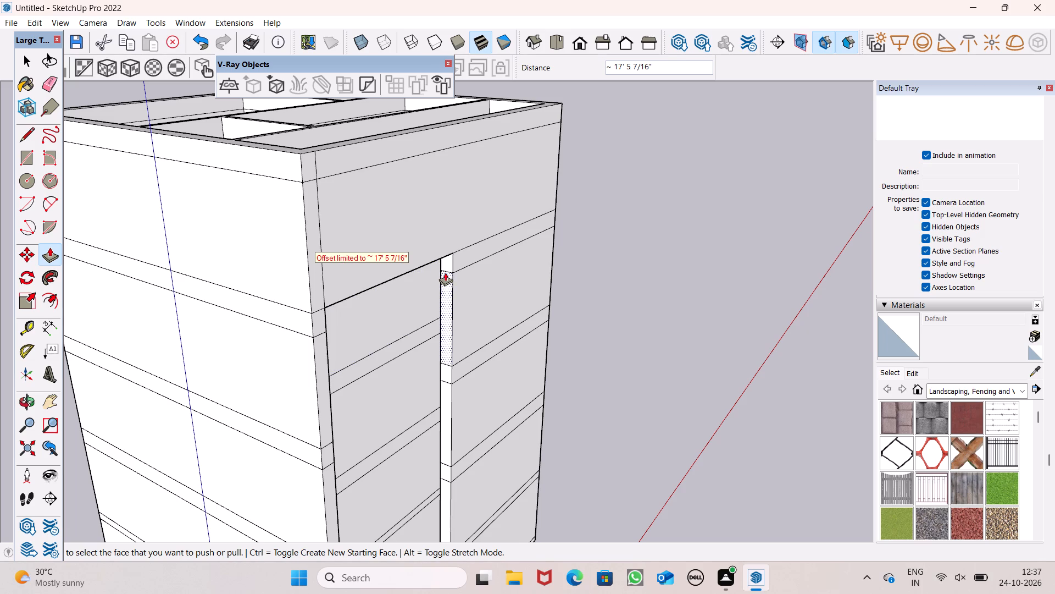
left_click_drag(446, 266, 329, 328)
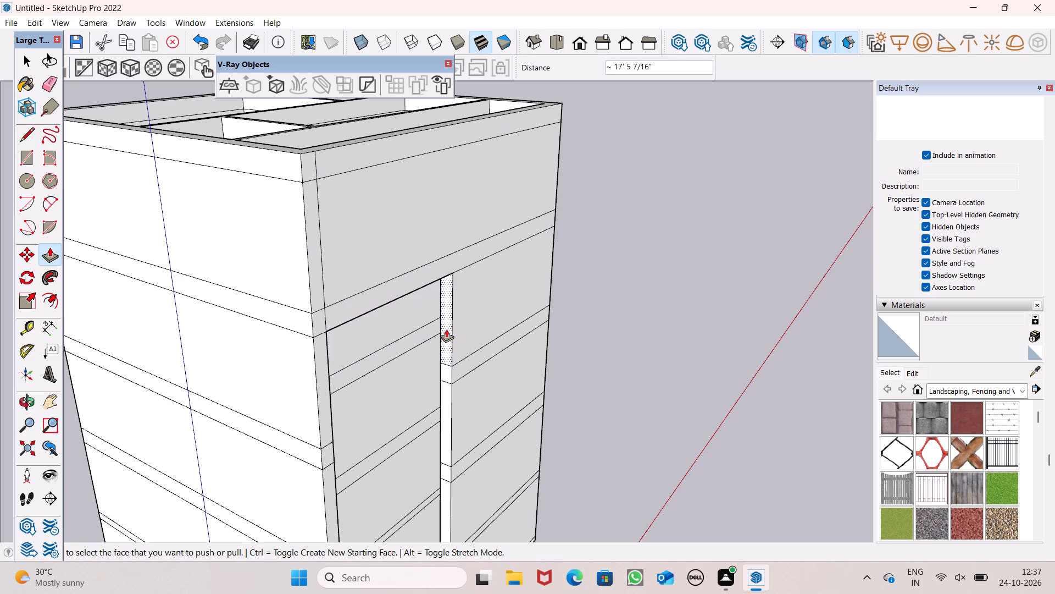
Push/Pull the front wall's fourth-storey end face across the opening until it meets the side wall, undoing any stray pull on the corner.
left_click_drag(446, 329, 337, 389)
left_click_drag(326, 395, 321, 397)
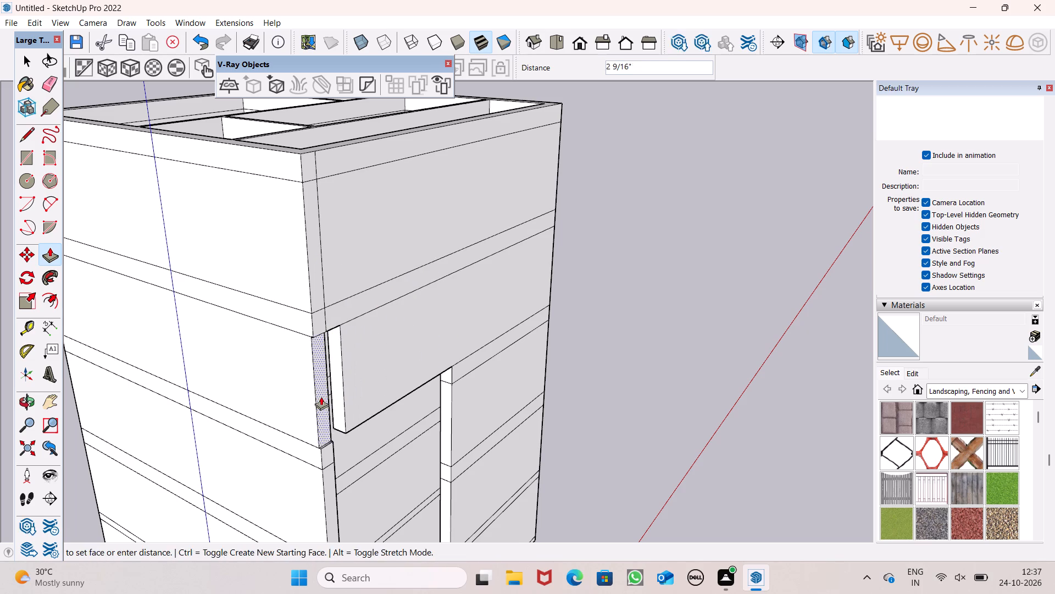
left_click_drag(321, 397, 319, 398)
left_click(319, 398)
key("ctrl+z")
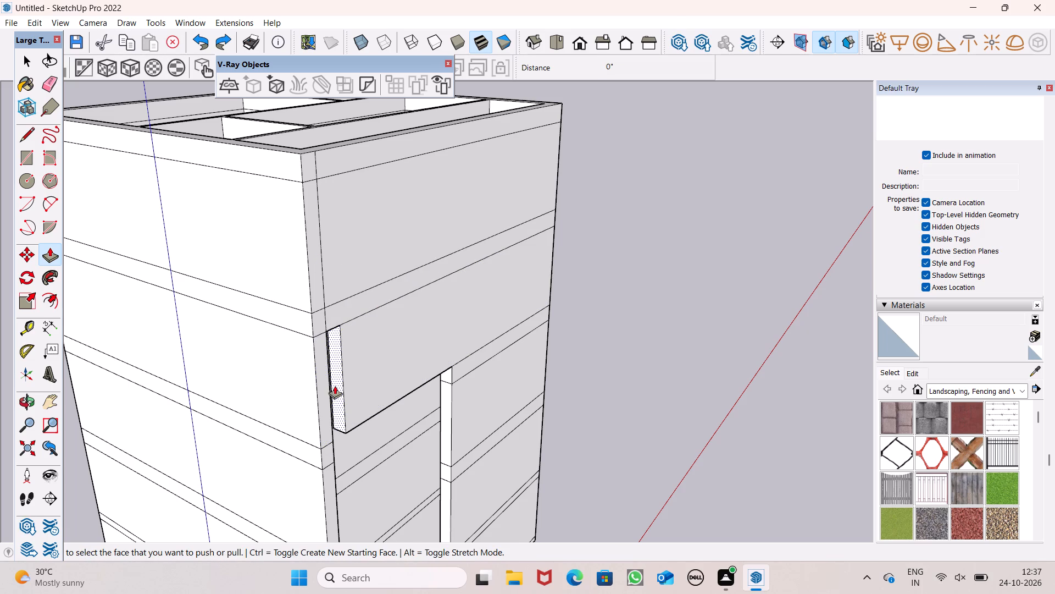
left_click_drag(336, 385, 322, 396)
Push/Pull the front wall's end face at the band below the fourth storey about 17' 5" across to the side wall.
scroll(330, 229, "down", 6)
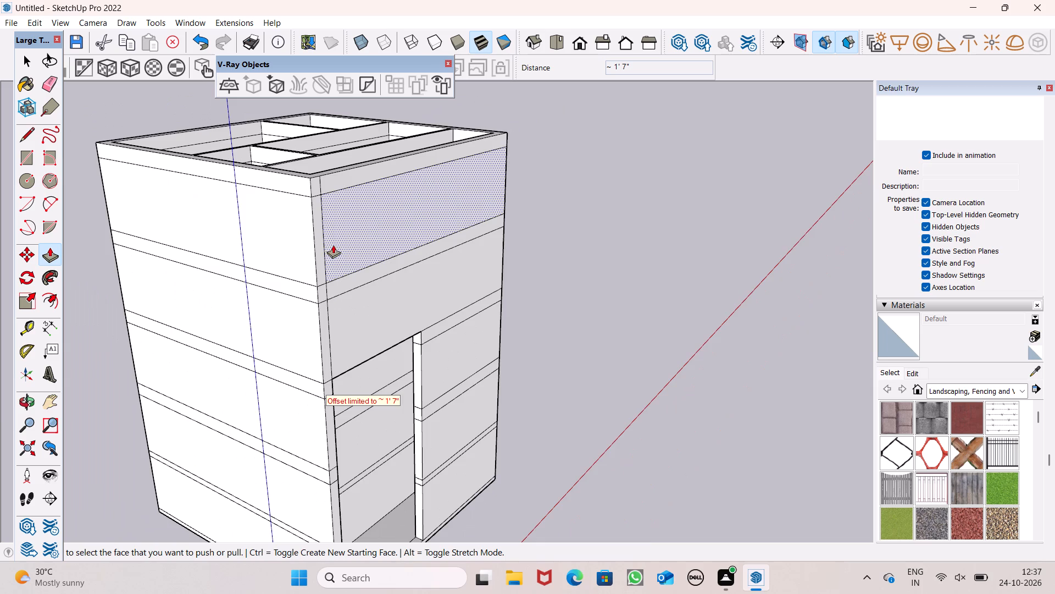
scroll(334, 225, "down", 4)
middle_click_drag(382, 307, 314, 194)
scroll(335, 326, "up", 9)
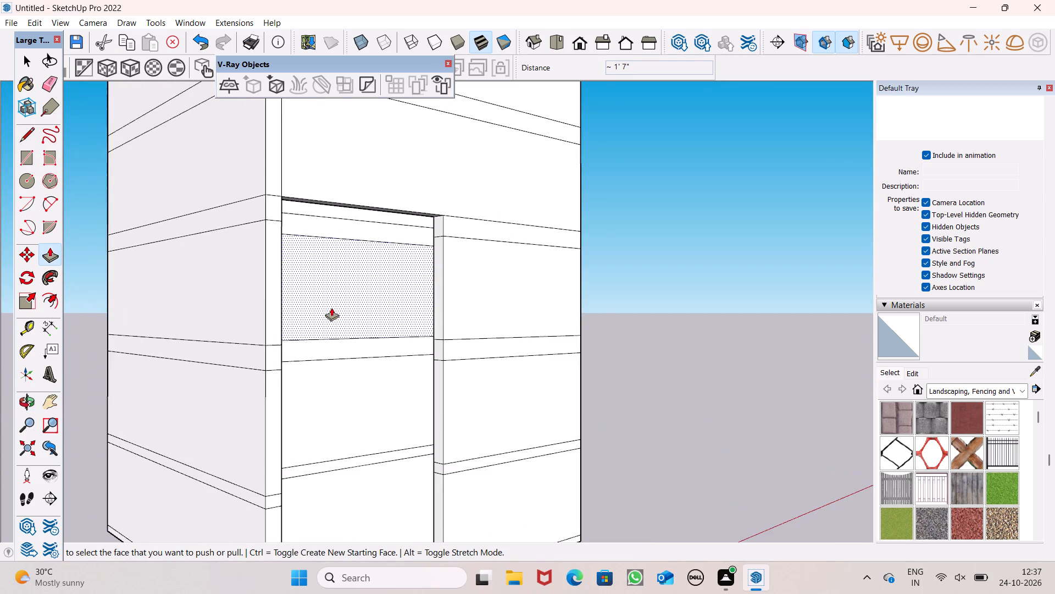
scroll(331, 307, "down", 3)
middle_click_drag(335, 306, 401, 346)
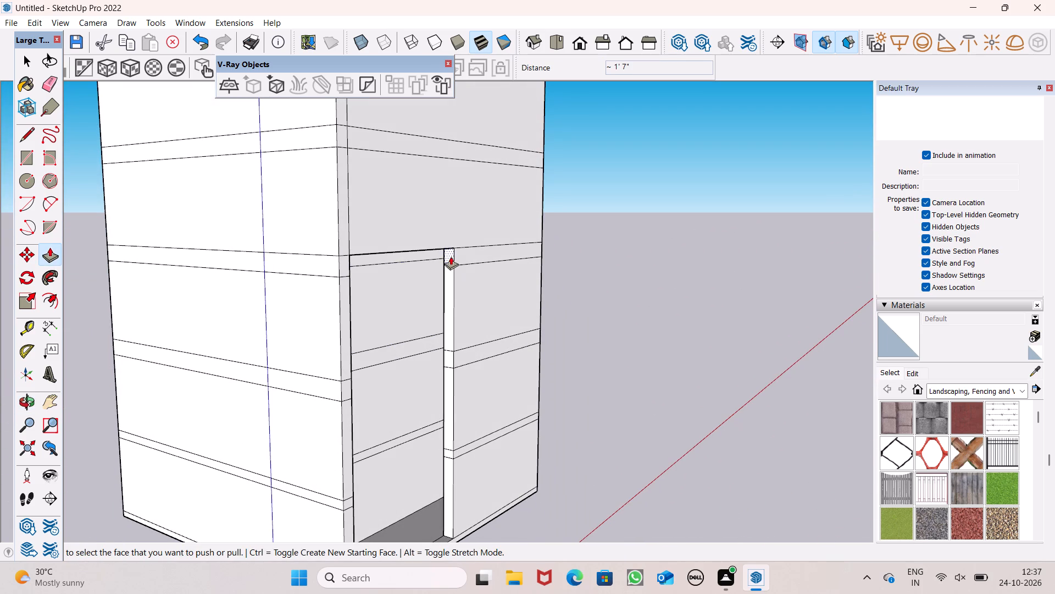
left_click_drag(451, 255, 342, 279)
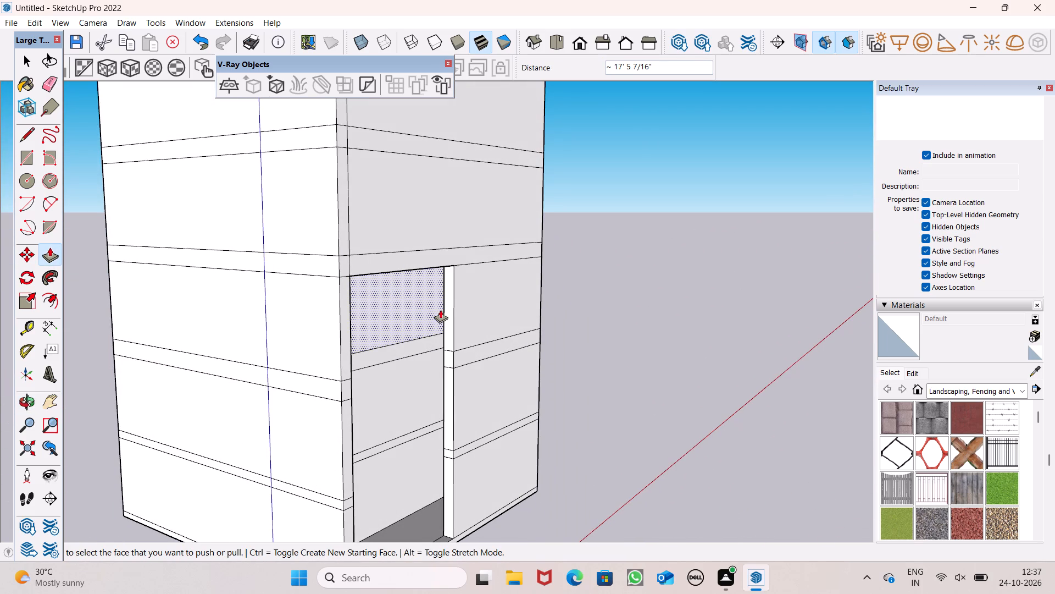
Push/Pull the front wall's third-storey end face across the opening to the side wall, undoing and redoing the last stretch of the pull.
left_click_drag(446, 309, 410, 330)
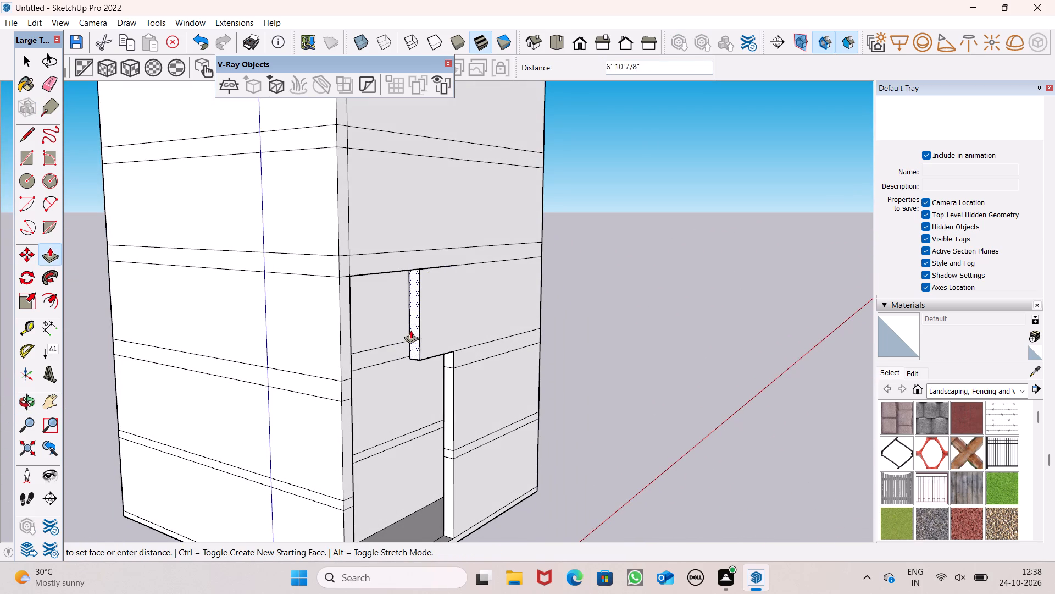
left_click_drag(410, 330, 372, 344)
left_click_drag(371, 345, 352, 354)
left_click(352, 355)
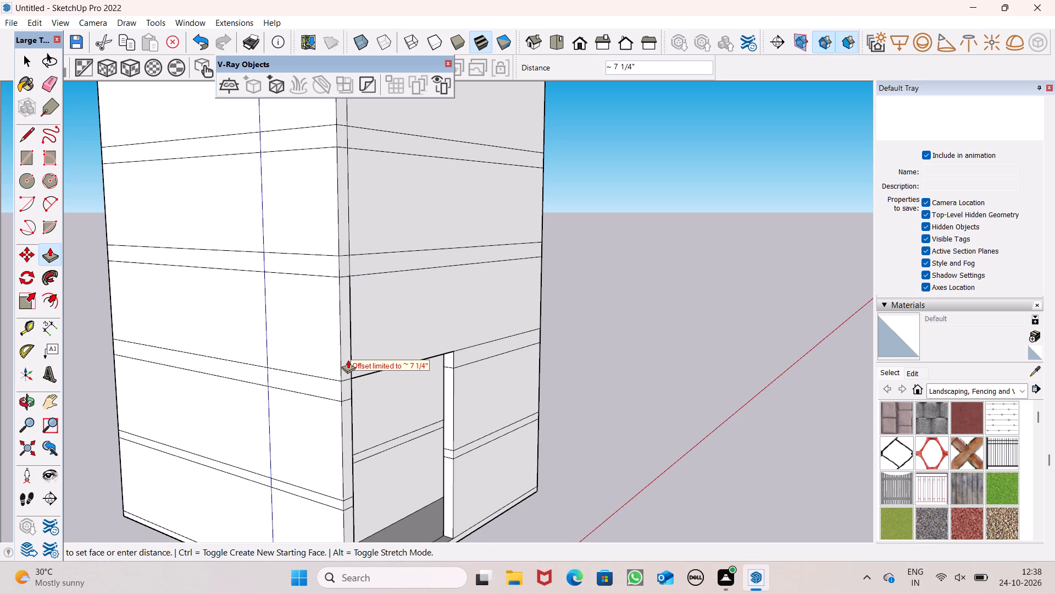
key("space")
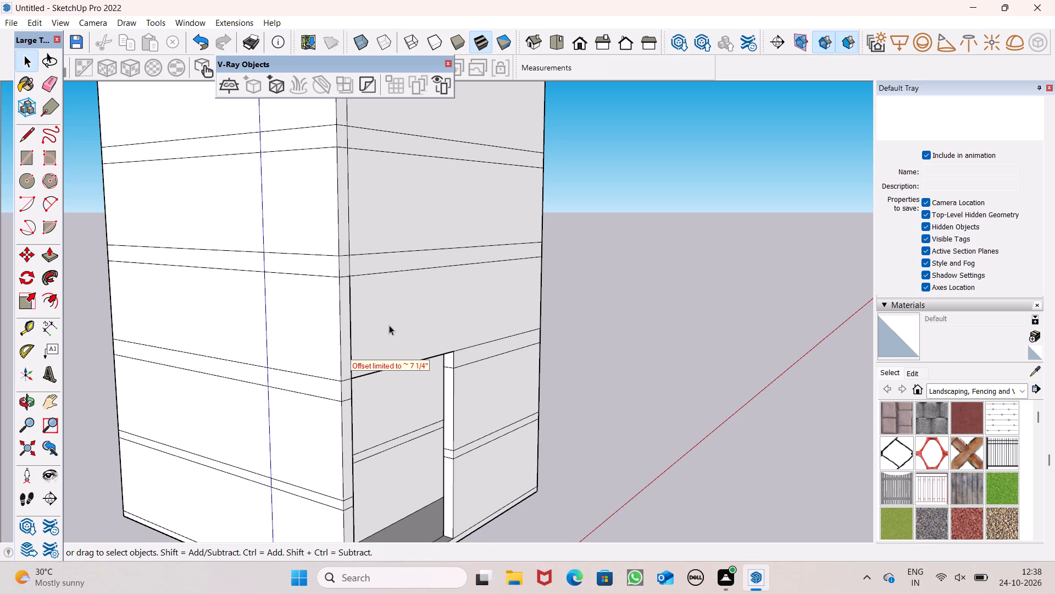
key("ctrl+z")
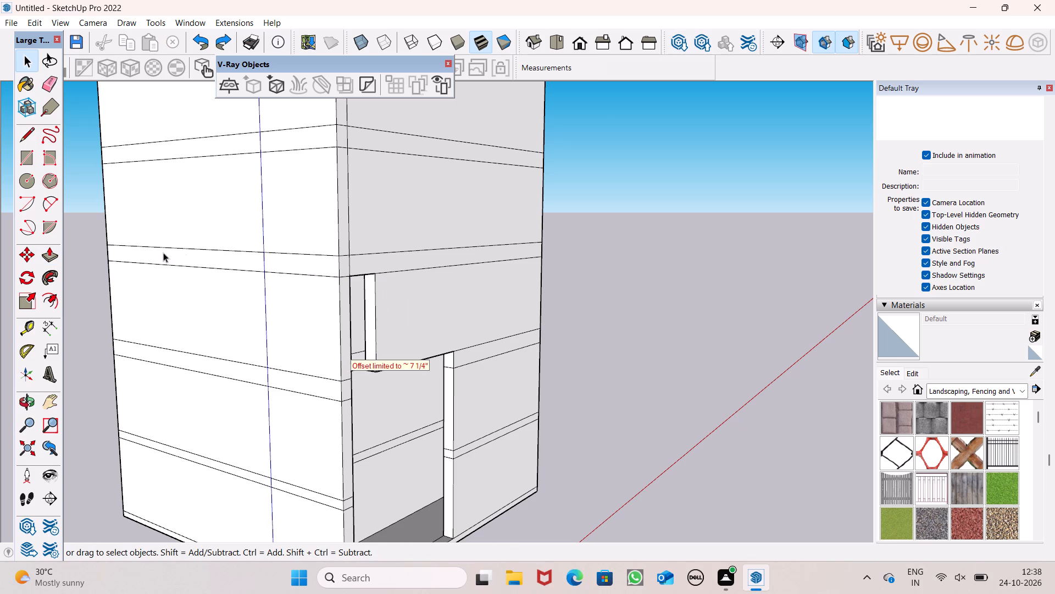
left_click(53, 254)
left_click_drag(370, 318, 342, 333)
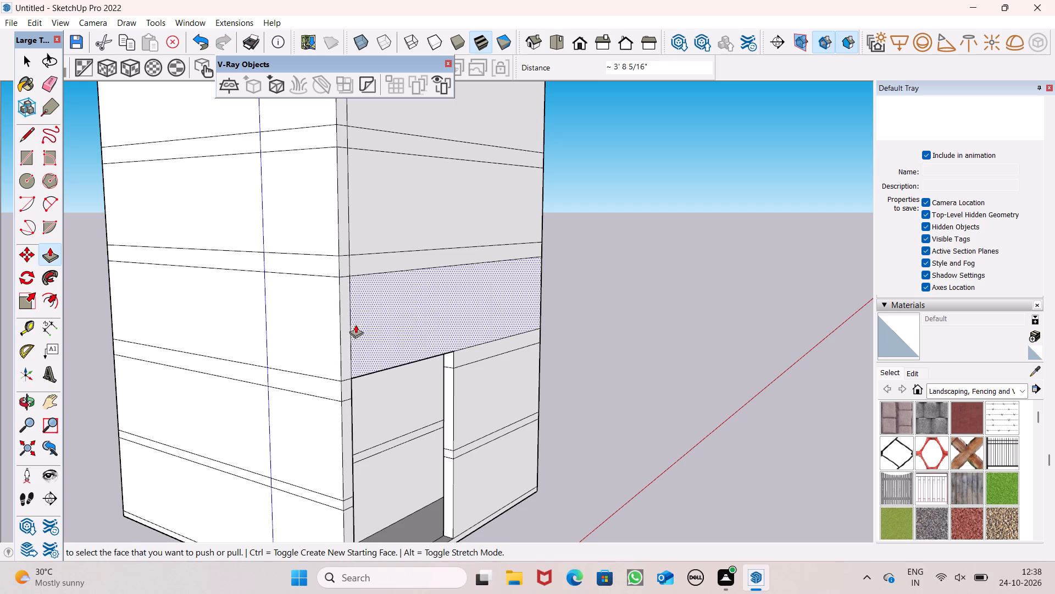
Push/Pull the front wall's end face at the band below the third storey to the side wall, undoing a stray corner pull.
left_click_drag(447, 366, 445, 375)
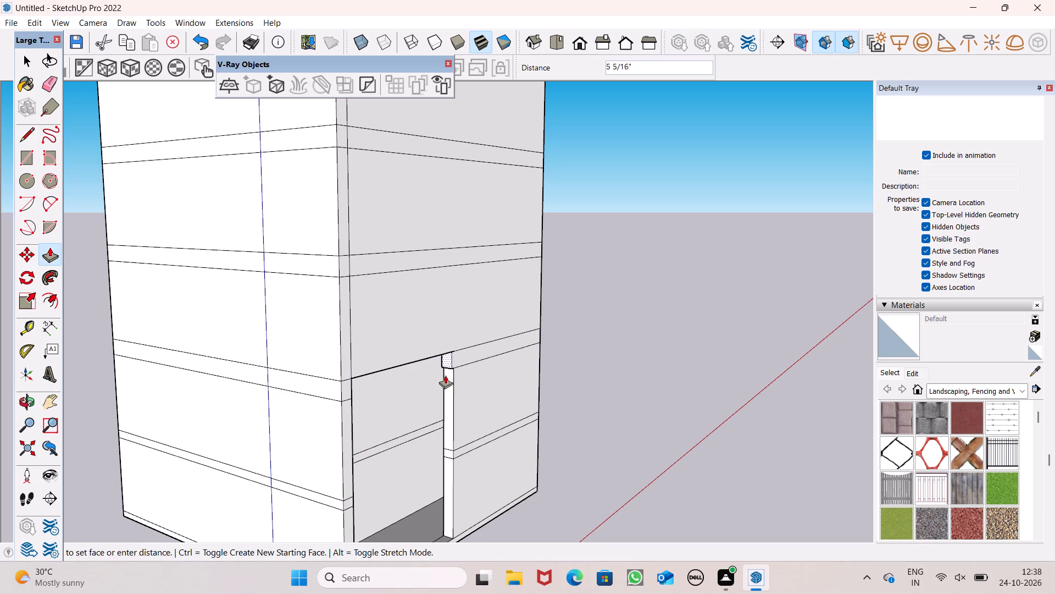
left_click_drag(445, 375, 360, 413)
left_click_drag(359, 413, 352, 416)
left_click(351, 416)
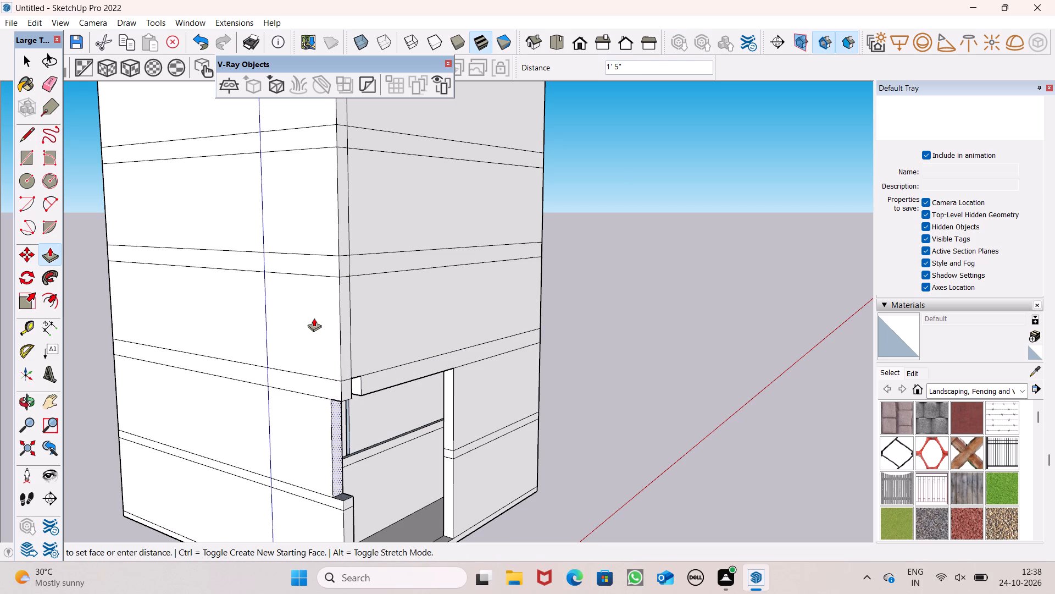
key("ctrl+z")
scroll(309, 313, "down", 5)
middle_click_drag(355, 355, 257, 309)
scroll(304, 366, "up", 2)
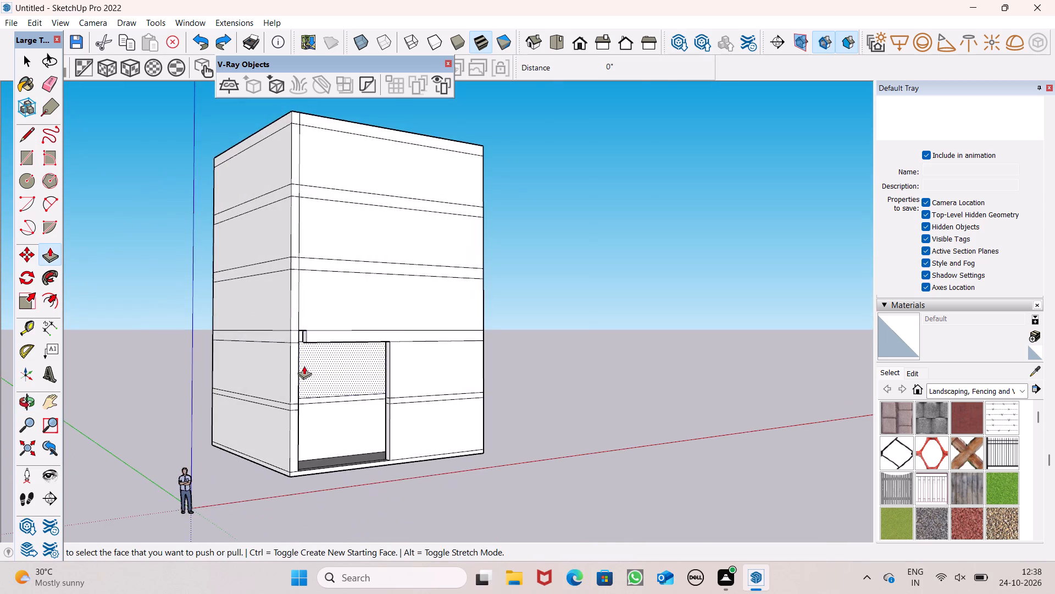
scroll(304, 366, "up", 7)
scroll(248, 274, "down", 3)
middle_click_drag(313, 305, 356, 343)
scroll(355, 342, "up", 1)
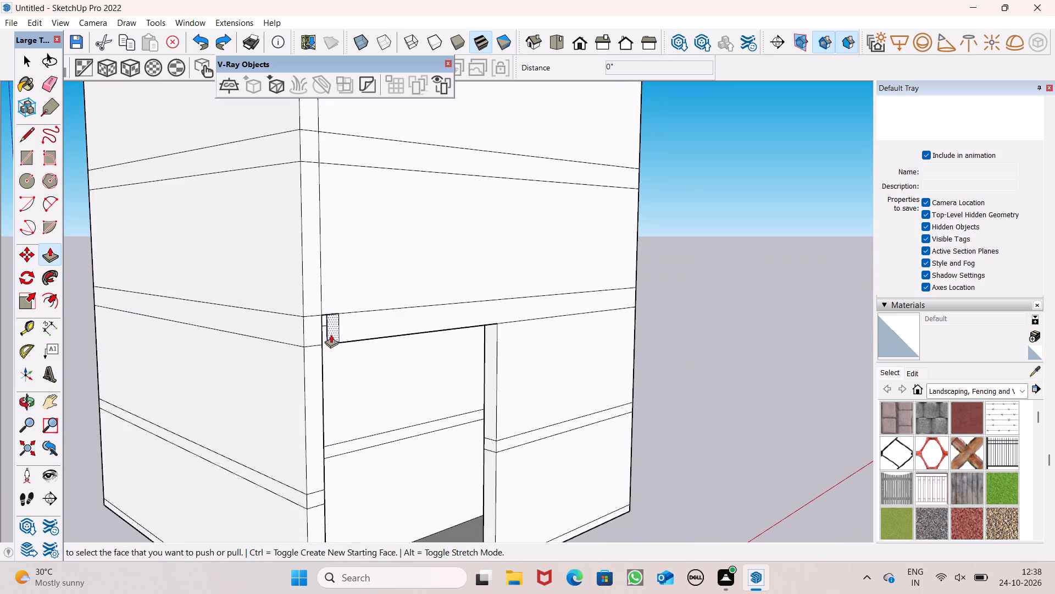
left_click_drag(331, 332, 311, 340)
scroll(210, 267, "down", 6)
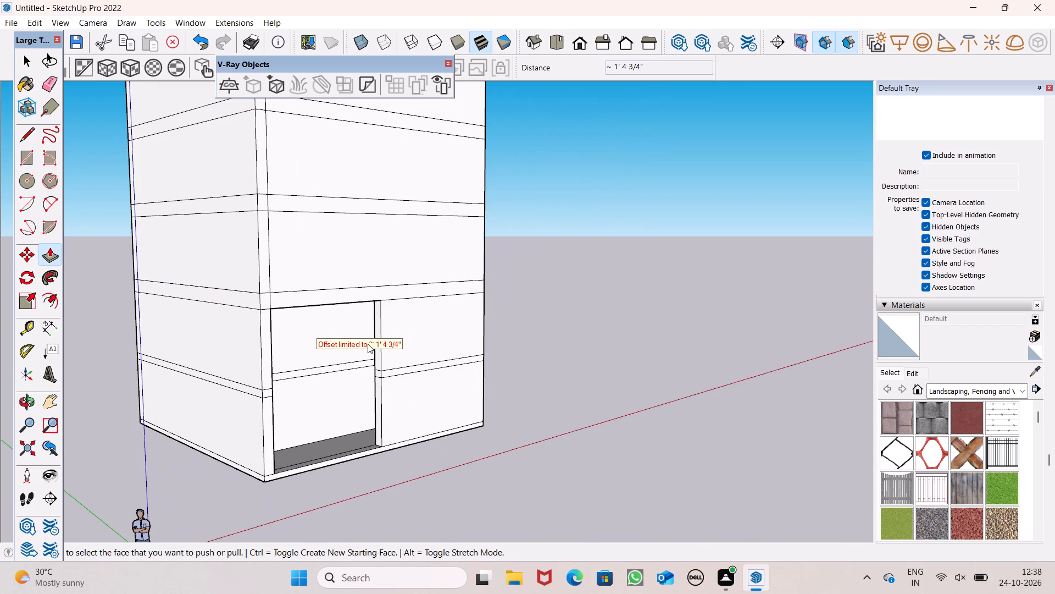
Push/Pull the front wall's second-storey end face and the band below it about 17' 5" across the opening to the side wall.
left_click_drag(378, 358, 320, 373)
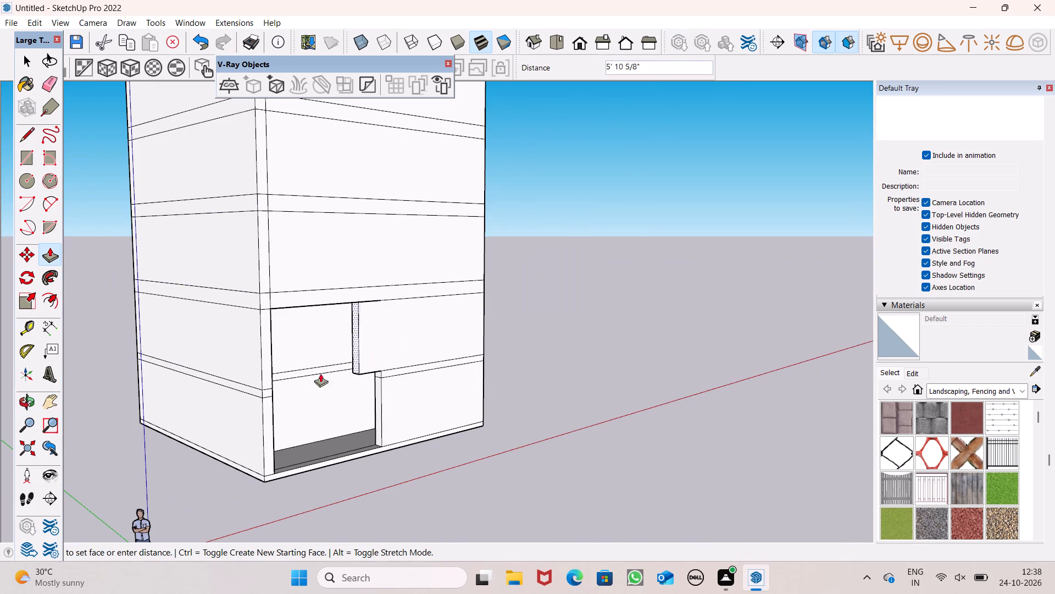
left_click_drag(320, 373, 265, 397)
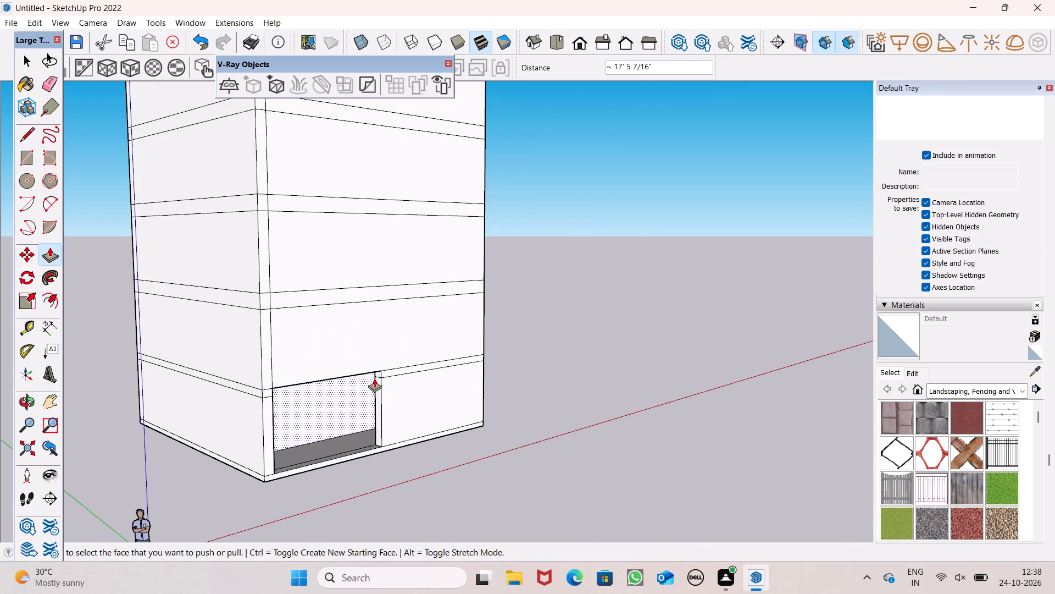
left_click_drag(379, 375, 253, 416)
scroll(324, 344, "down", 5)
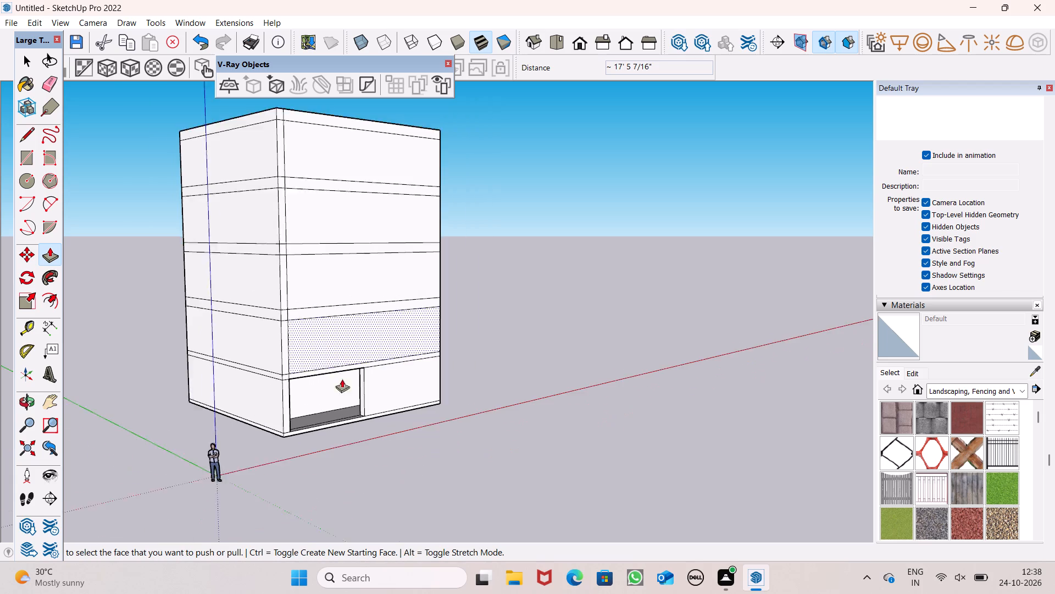
Examine the building from the front, the side and above, checking the closed front wall and the room layout.
middle_click_drag(349, 384, 218, 413)
scroll(217, 413, "up", 1)
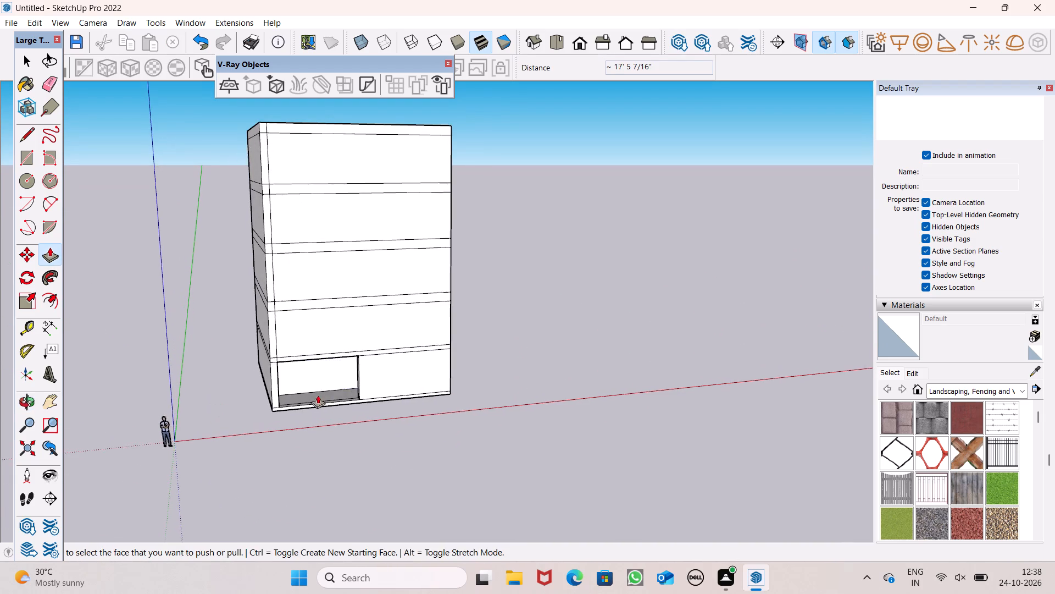
scroll(323, 386, "down", 2)
middle_click_drag(349, 393, 413, 359)
scroll(522, 291, "up", 1)
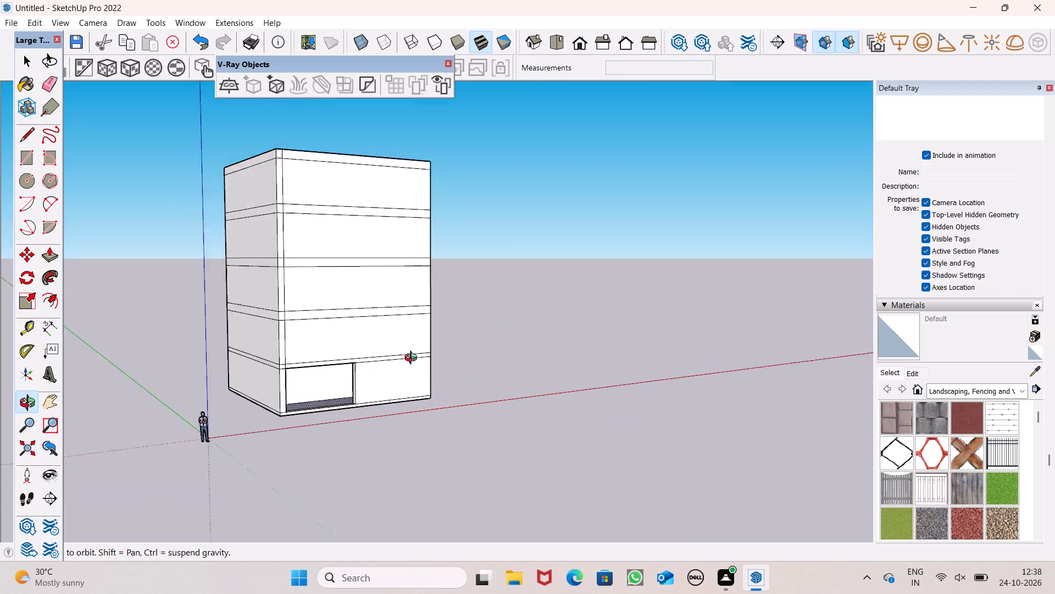
middle_click_drag(413, 359, 300, 389)
scroll(426, 353, "down", 4)
middle_click_drag(492, 346, 522, 444)
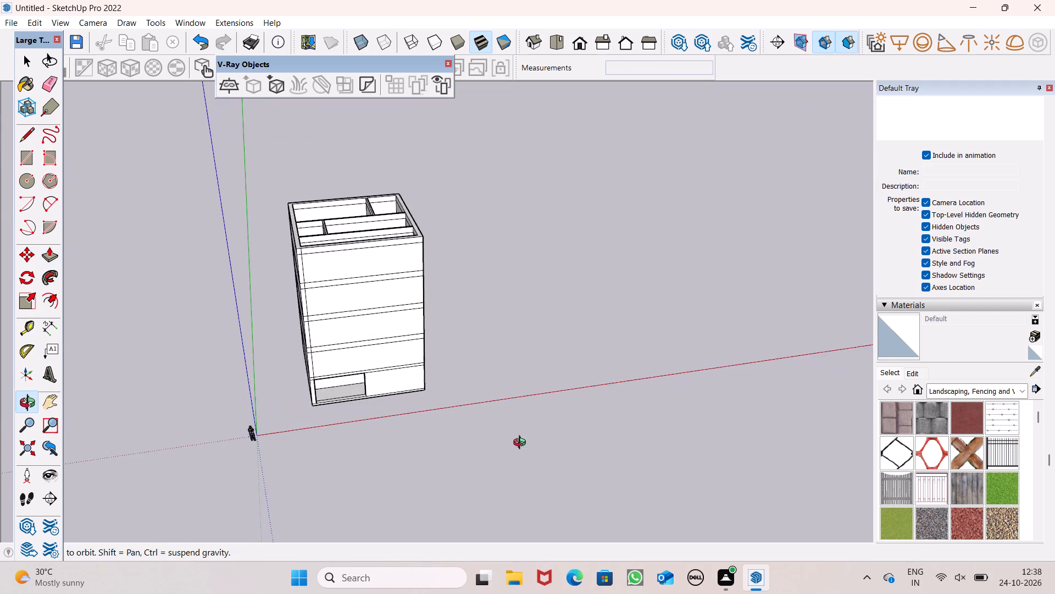
middle_click_drag(522, 444, 502, 457)
scroll(502, 457, "up", 1)
middle_click_drag(490, 377, 490, 381)
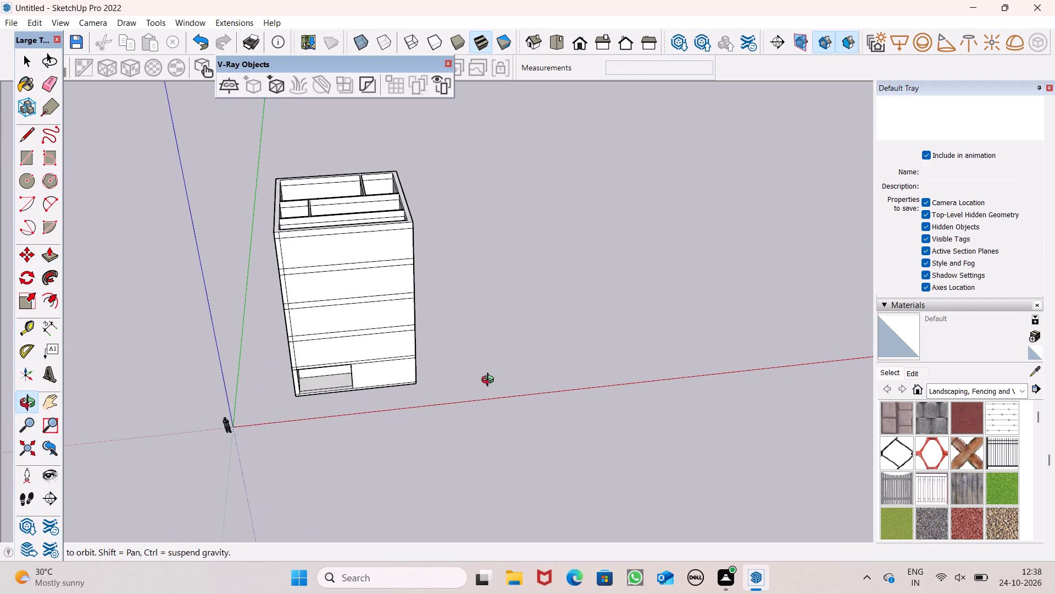
middle_click_drag(490, 381, 479, 403)
Undo the pulls that closed the front wall opening, going back to before the fifth storey was added.
key("ctrl+z")
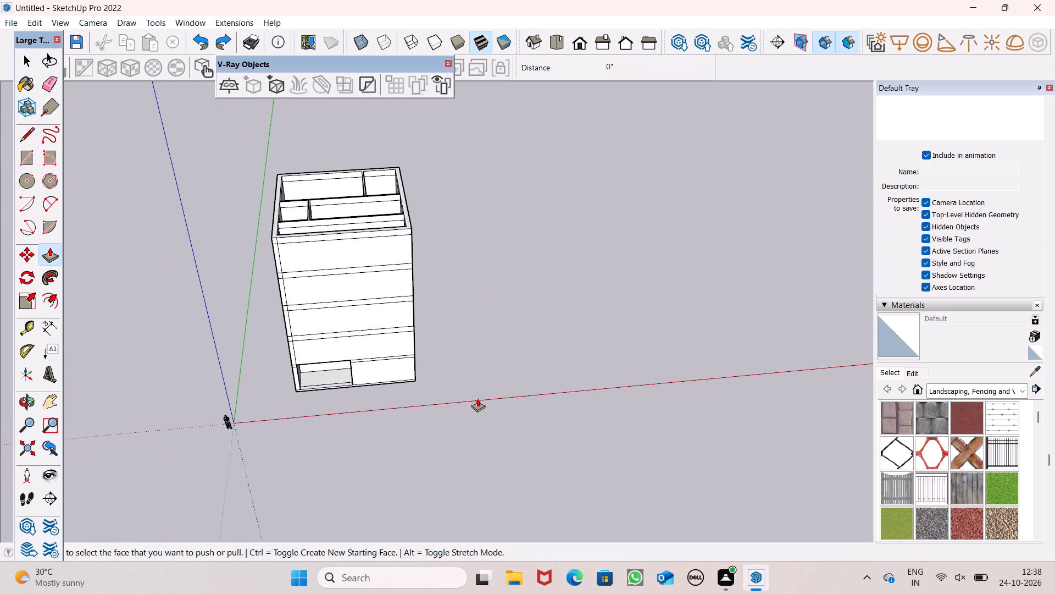
key("ctrl+z")
key("ctrl+z")
key("ctrl+z")
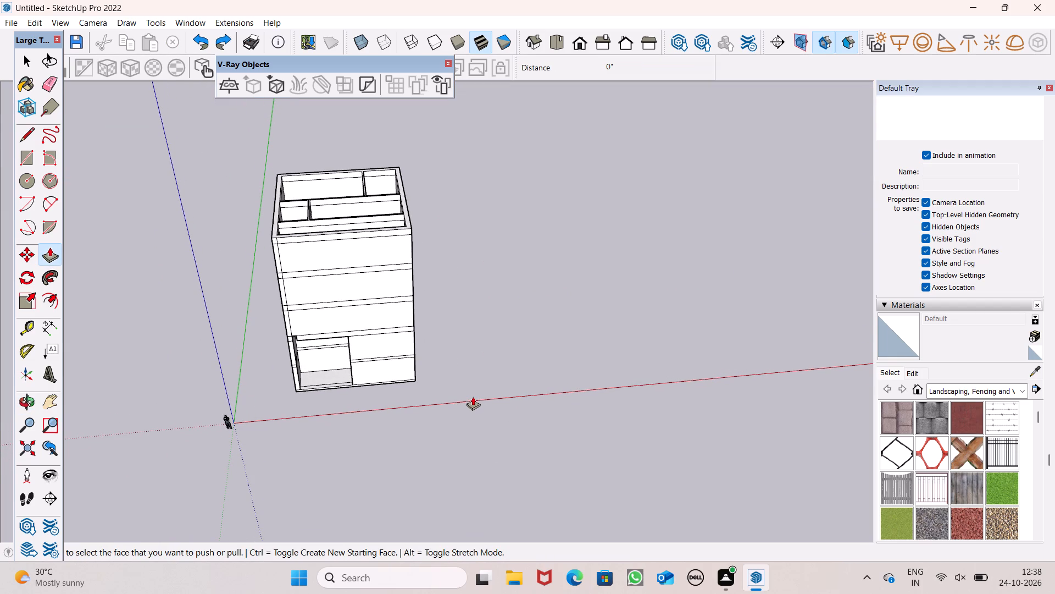
key("ctrl+z")
key("ctrl+z")
key("ctrl+z")
key("ctrl+z")
key("ctrl+z")
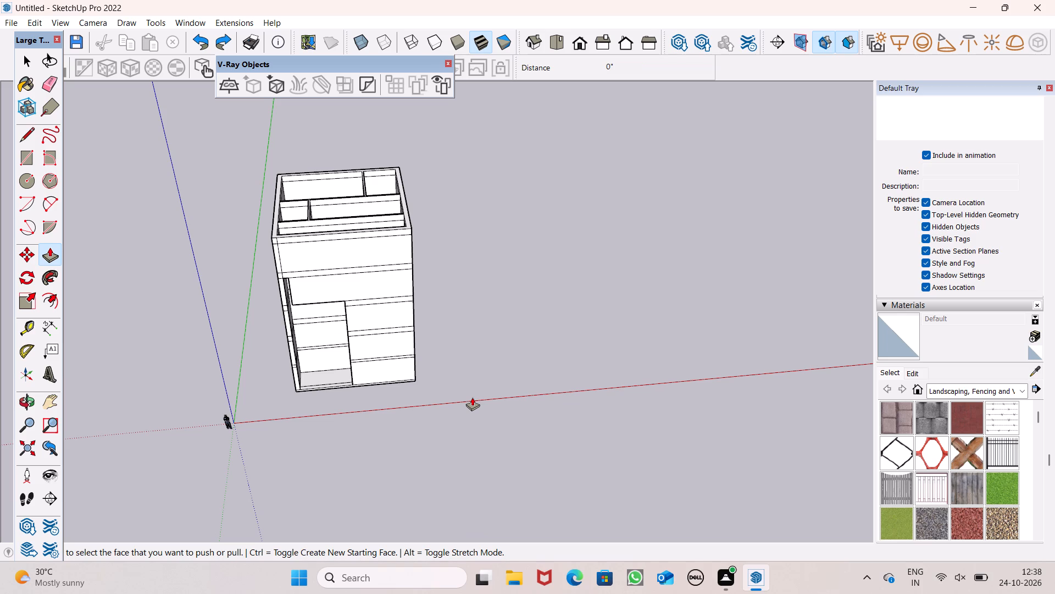
key("ctrl+z")
key("ctrl+z")
key("ctrl+z")
key("ctrl+z")
key("ctrl+z")
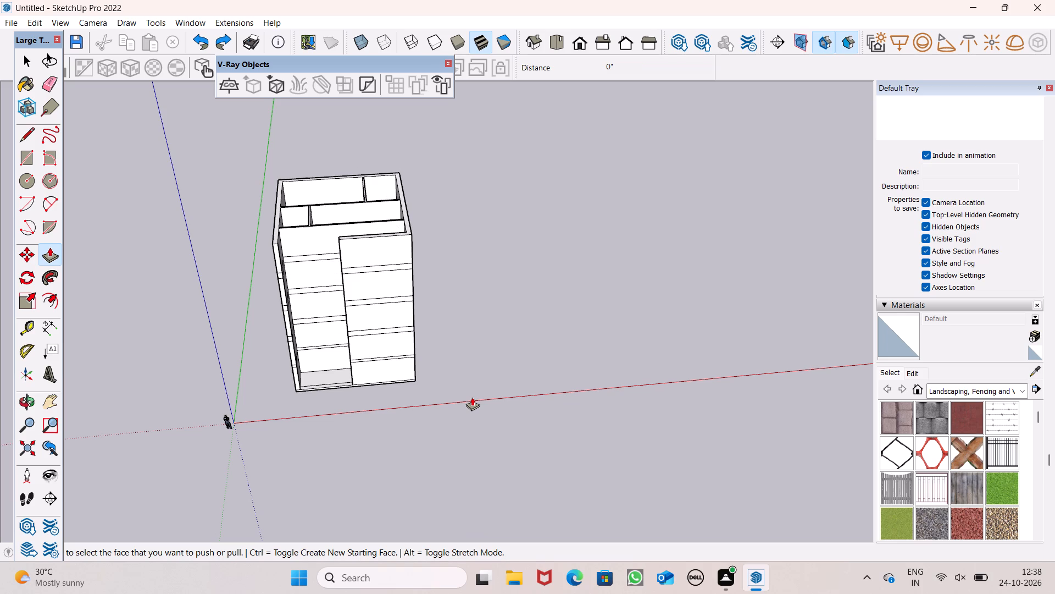
Push/Pull the remaining front wall's end faces back about 19' 8" to the far side wall at the top band, fourth storey and band below.
middle_click_drag(426, 350, 430, 459)
scroll(430, 459, "up", 1)
middle_click_drag(294, 260, 592, 230)
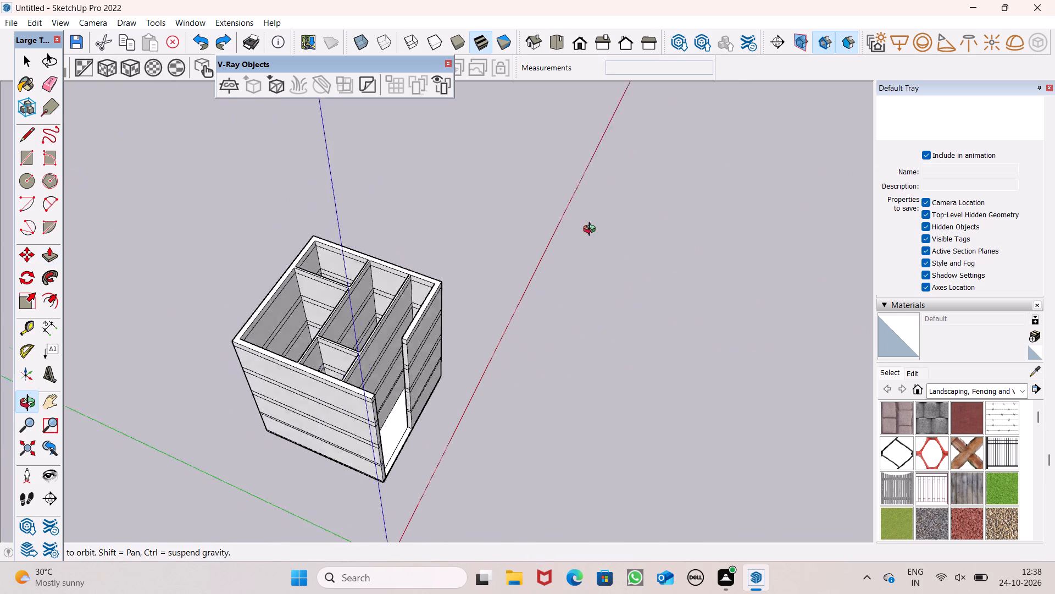
middle_click_drag(592, 230, 601, 223)
scroll(595, 228, "up", 1)
scroll(367, 304, "up", 6)
left_click_drag(405, 387, 420, 343)
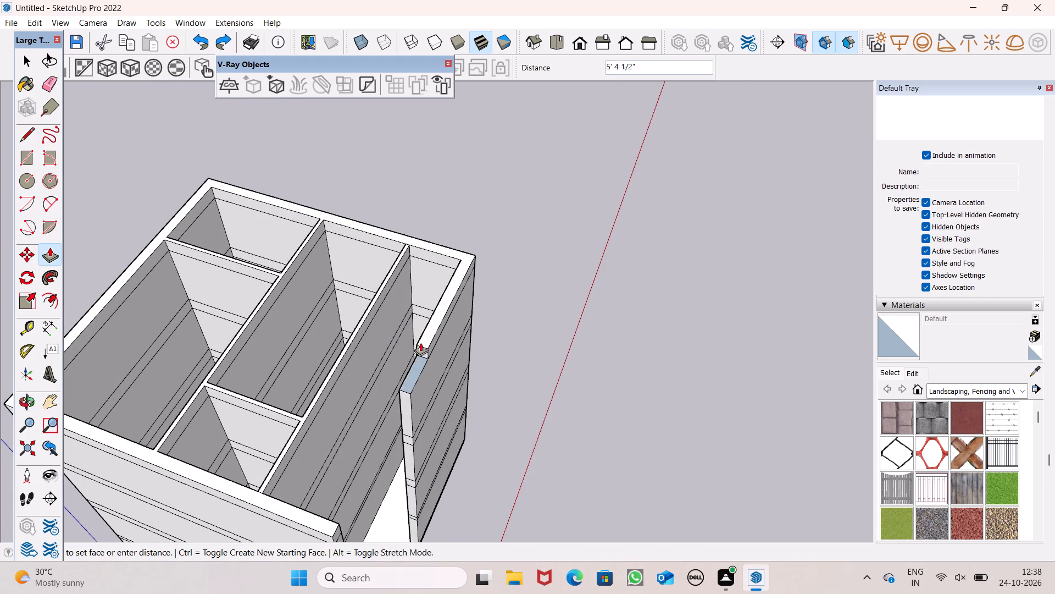
left_click_drag(420, 343, 452, 255)
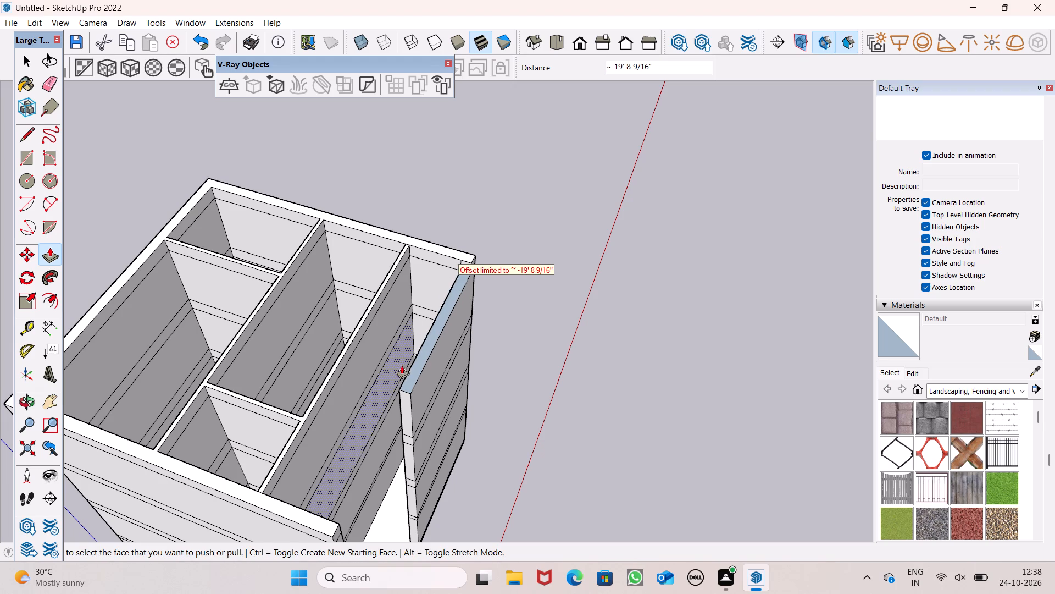
left_click_drag(401, 399, 449, 274)
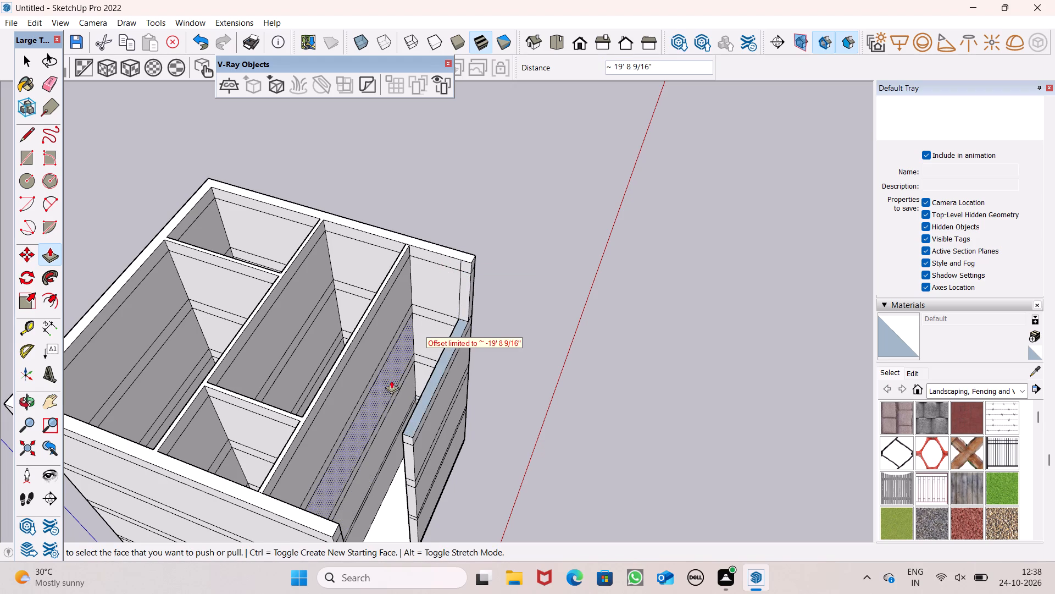
left_click_drag(406, 437, 445, 326)
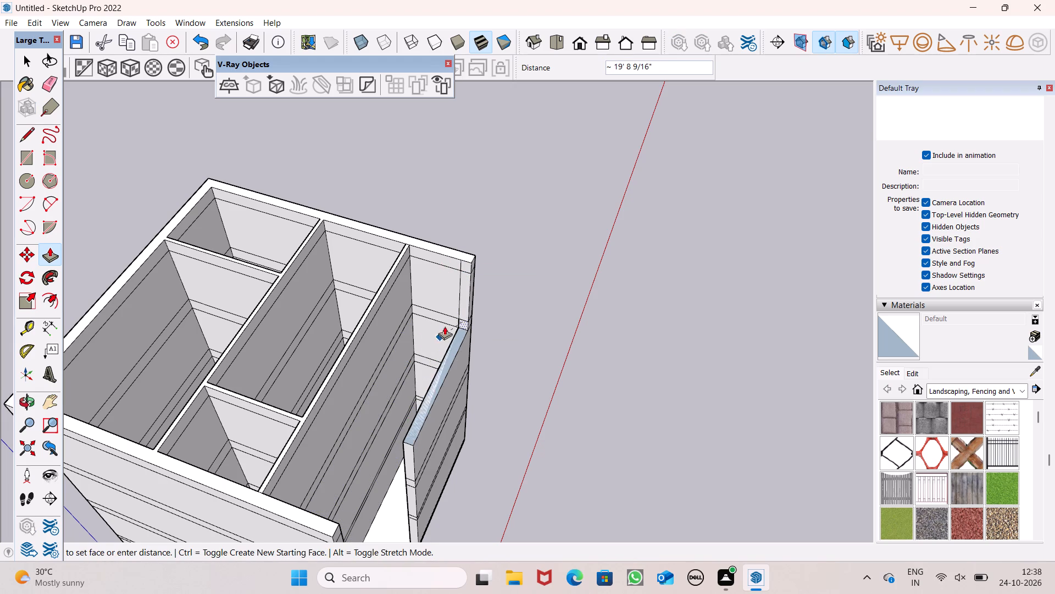
left_click_drag(445, 326, 456, 307)
Push/Pull the front wall's third-storey end face and the band below it back about 19' 8" to the far side wall.
left_click_drag(407, 455, 458, 319)
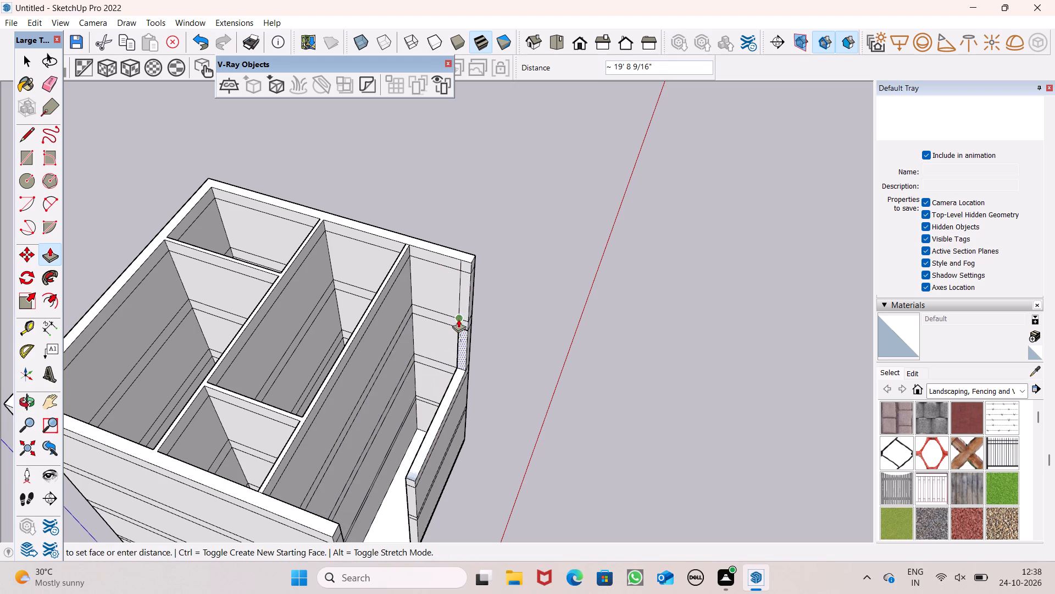
left_click_drag(458, 319, 459, 313)
left_click_drag(409, 483, 426, 419)
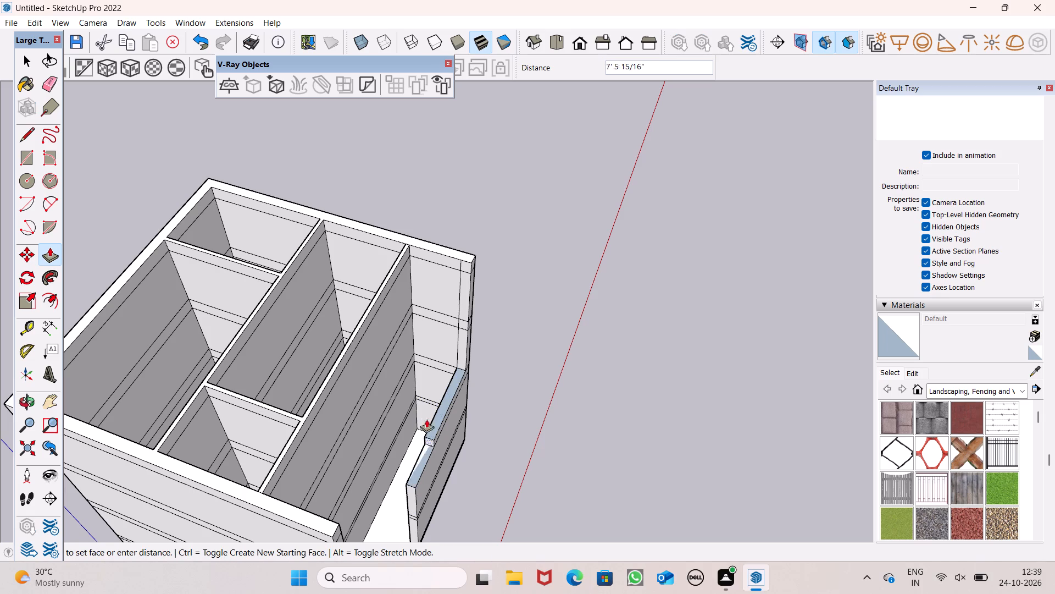
left_click_drag(426, 419, 459, 321)
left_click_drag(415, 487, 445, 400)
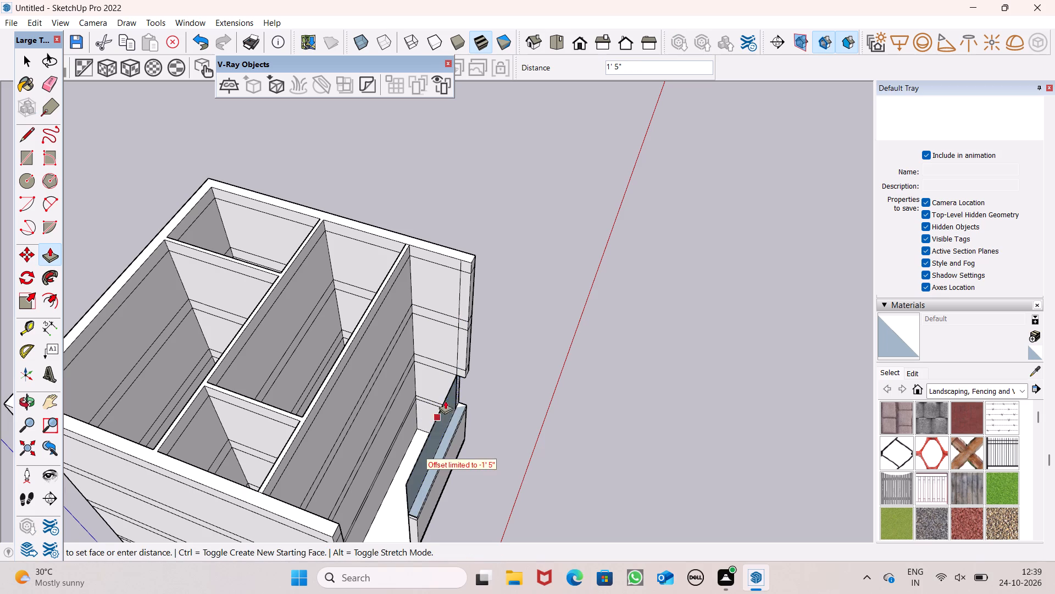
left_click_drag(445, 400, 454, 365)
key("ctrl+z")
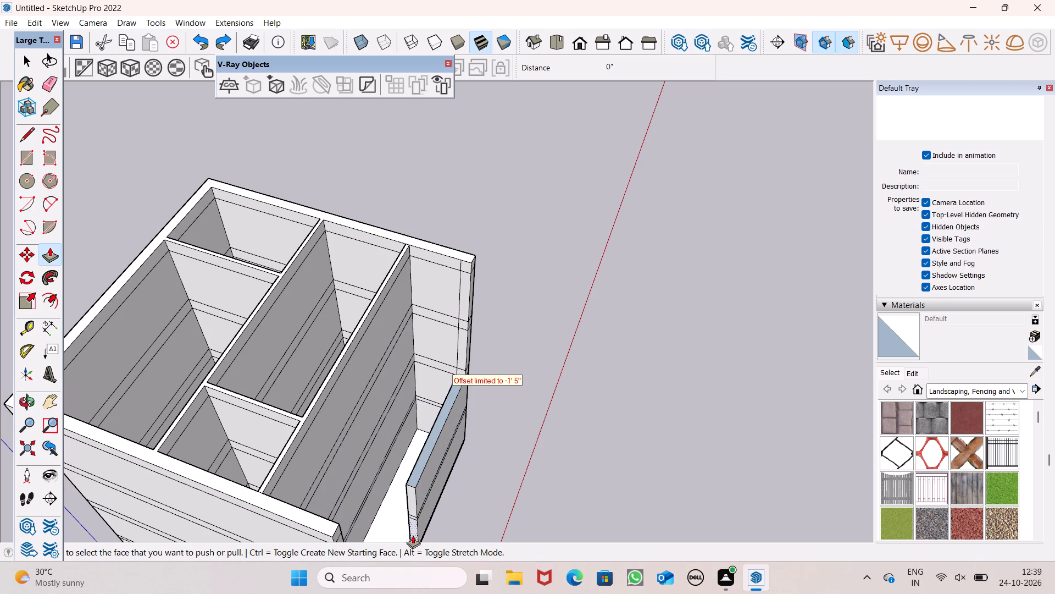
Push/Pull the front wall's second-storey and first-storey end faces back about 19' 8" to the far side wall.
left_click_drag(410, 503, 472, 366)
left_click_drag(410, 519, 423, 488)
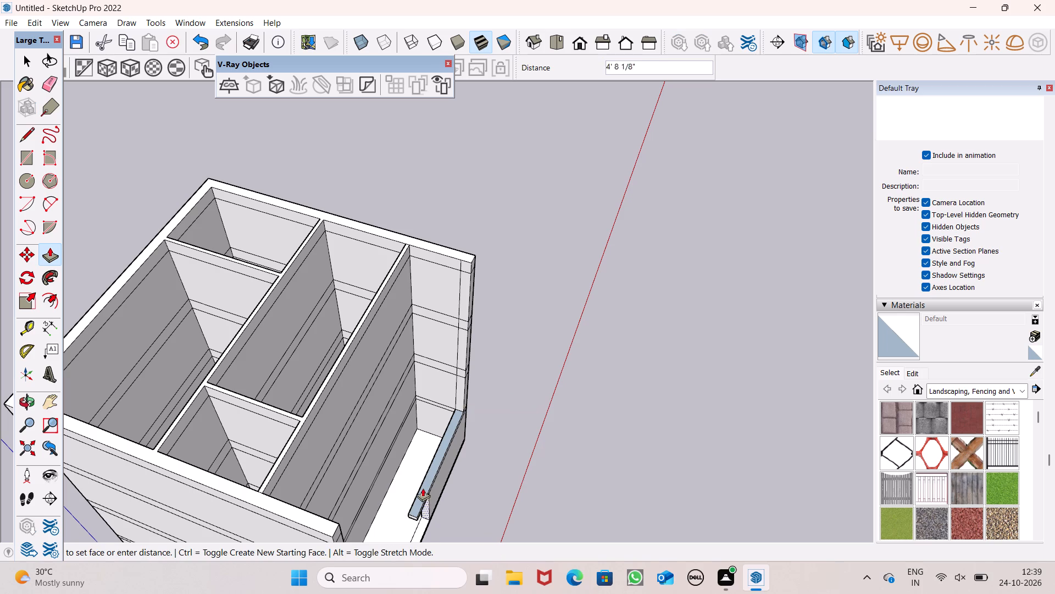
left_click_drag(423, 488, 459, 393)
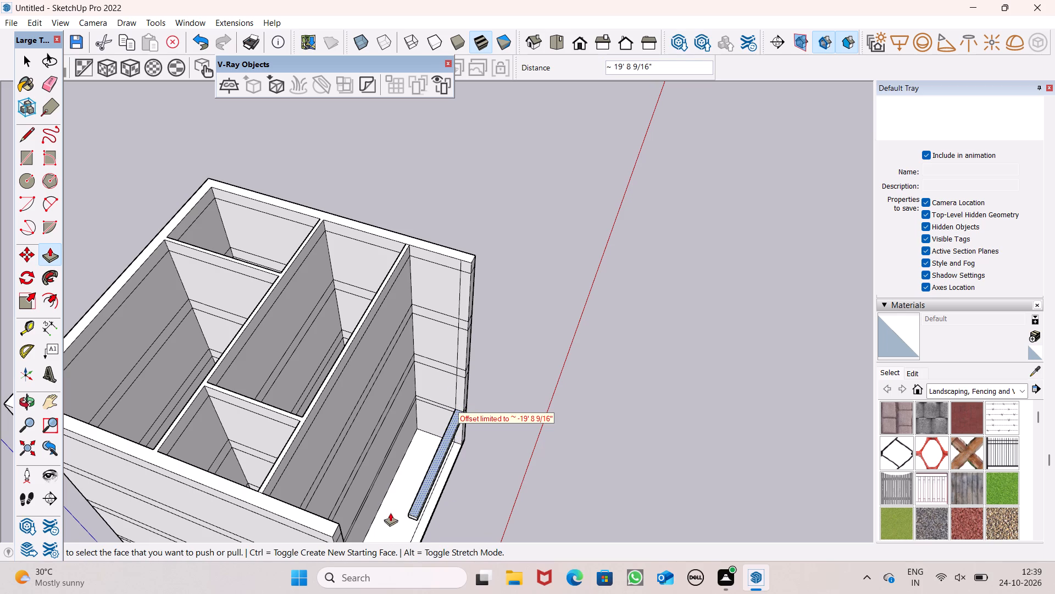
Push/Pull the leftover band above the first storey back about 17' 6", and the last 2' 2" into the far side wall.
left_click_drag(413, 518, 434, 495)
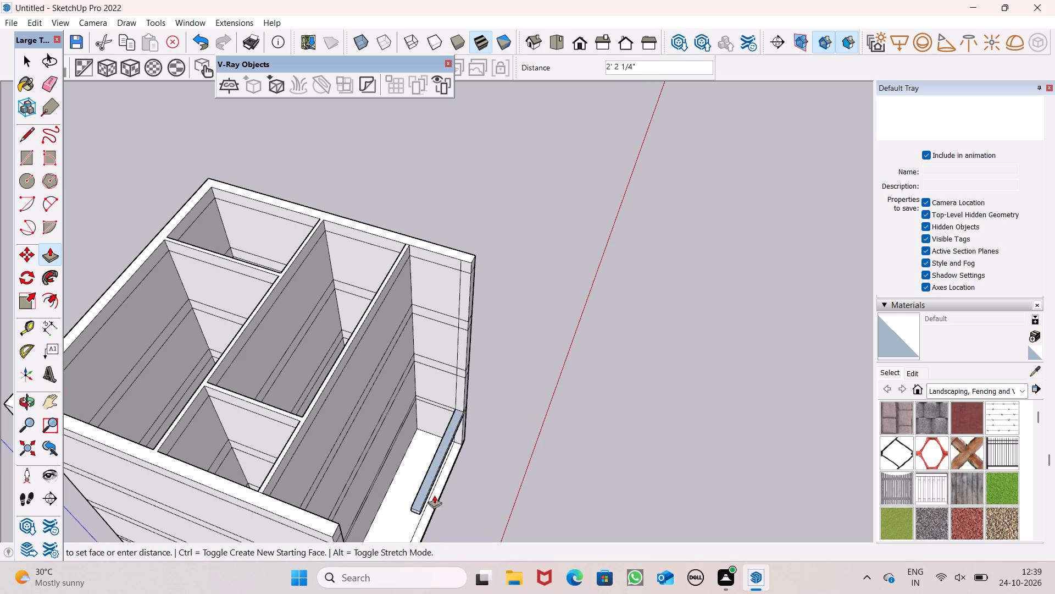
left_click_drag(434, 495, 460, 425)
middle_click_drag(467, 451, 471, 332)
scroll(471, 333, "up", 1)
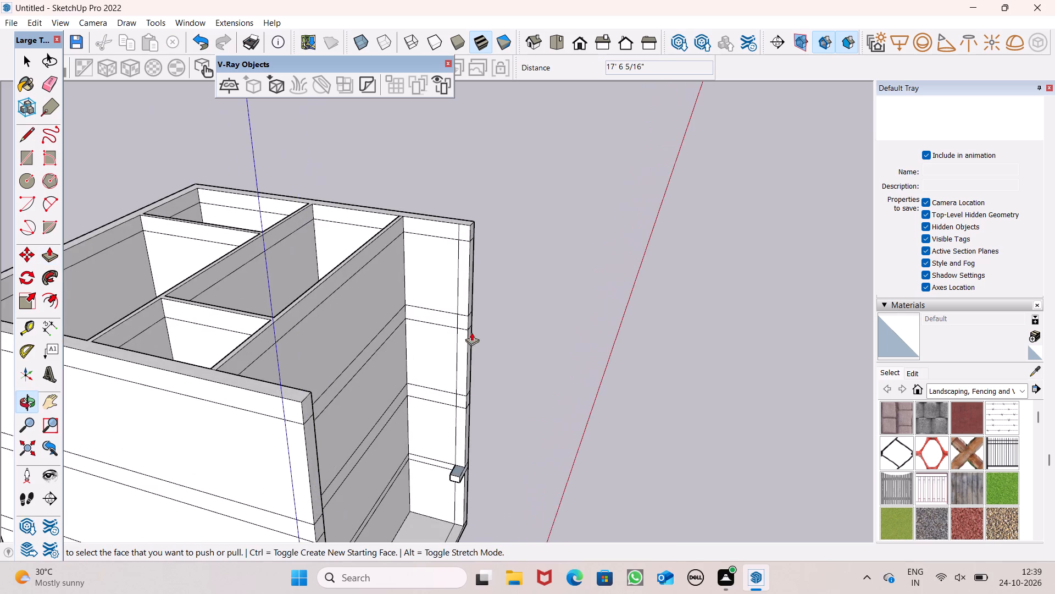
scroll(441, 455, "up", 7)
left_click_drag(471, 482, 464, 427)
scroll(384, 386, "down", 11)
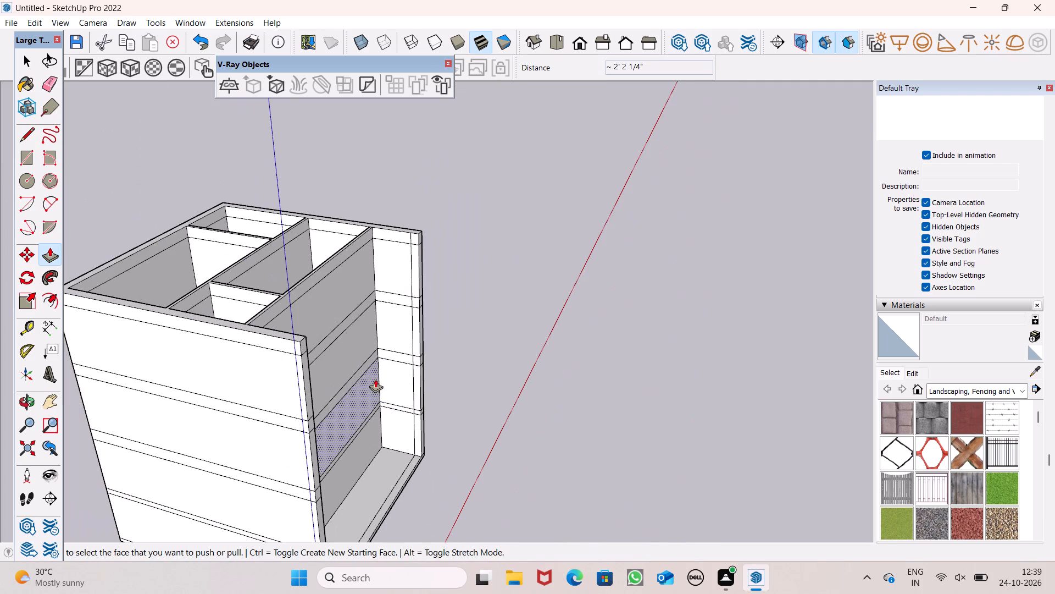
scroll(266, 370, "down", 3)
Erase the leftover edges crossing the far side wall's front end face at the top band and the band below the fourth storey.
middle_click_drag(283, 425, 171, 508)
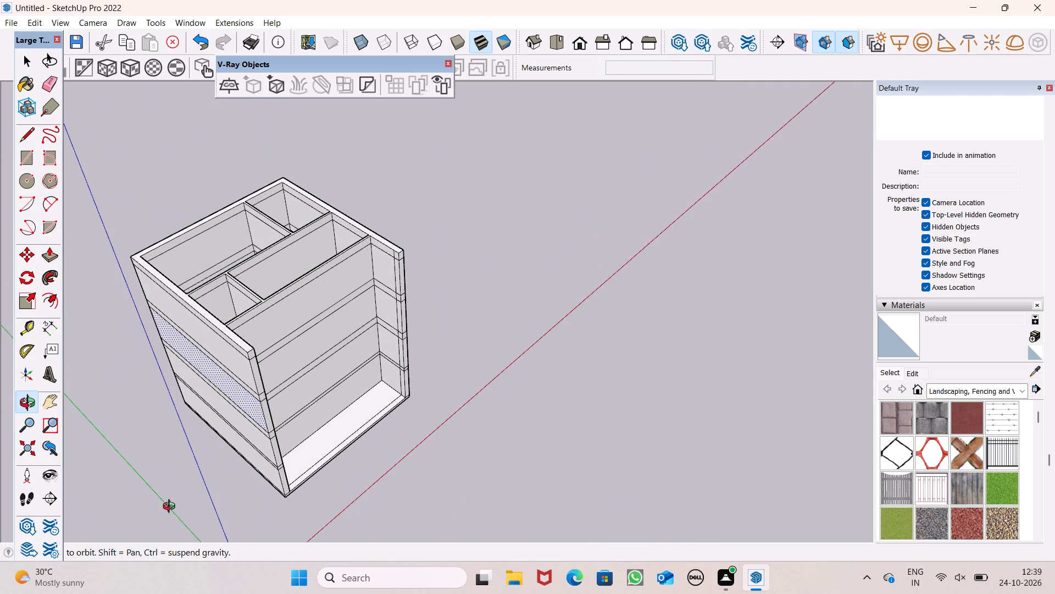
middle_click_drag(171, 508, 171, 504)
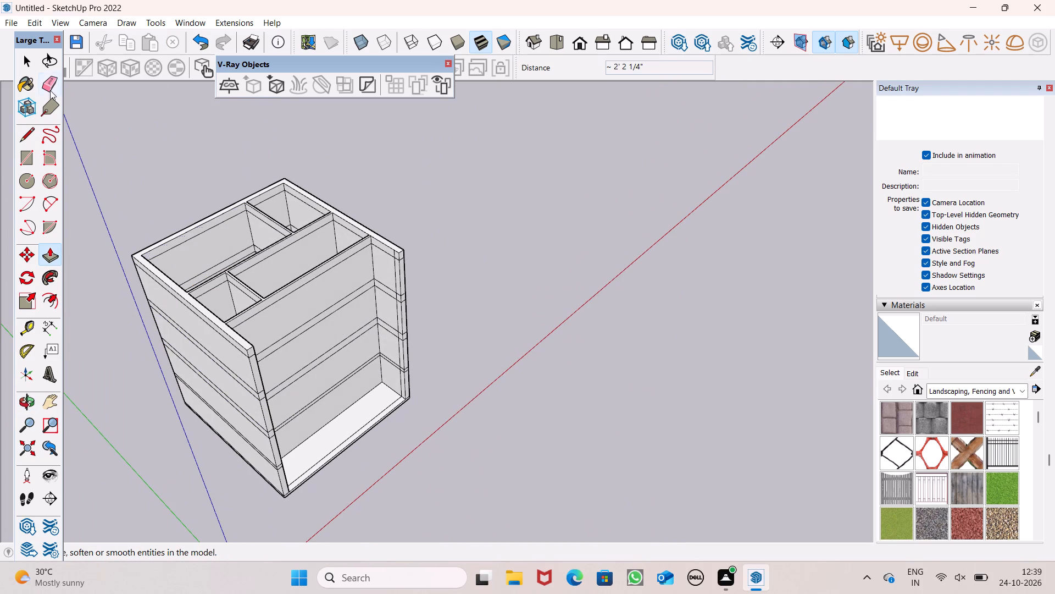
left_click(48, 81)
scroll(430, 335, "up", 1)
middle_click_drag(427, 333, 552, 300)
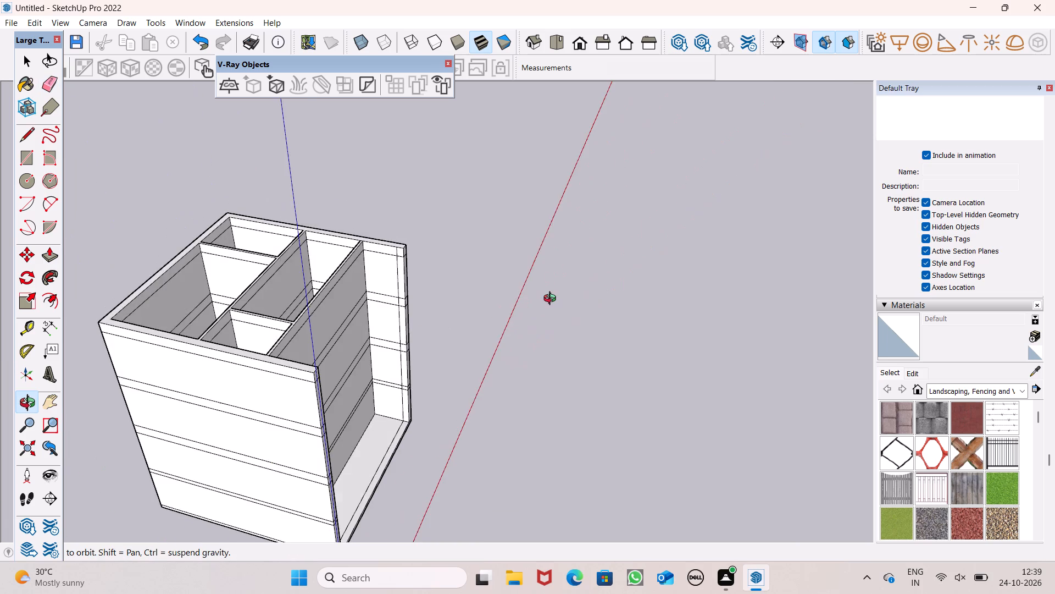
middle_click_drag(552, 300, 571, 241)
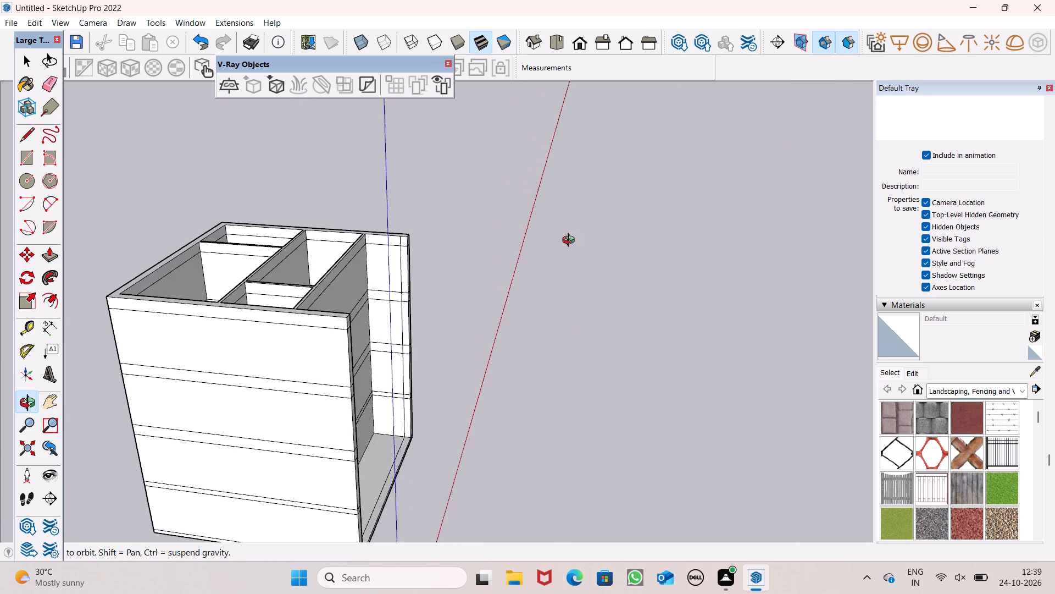
middle_click_drag(571, 241, 236, 290)
scroll(237, 290, "up", 1)
scroll(371, 263, "up", 8)
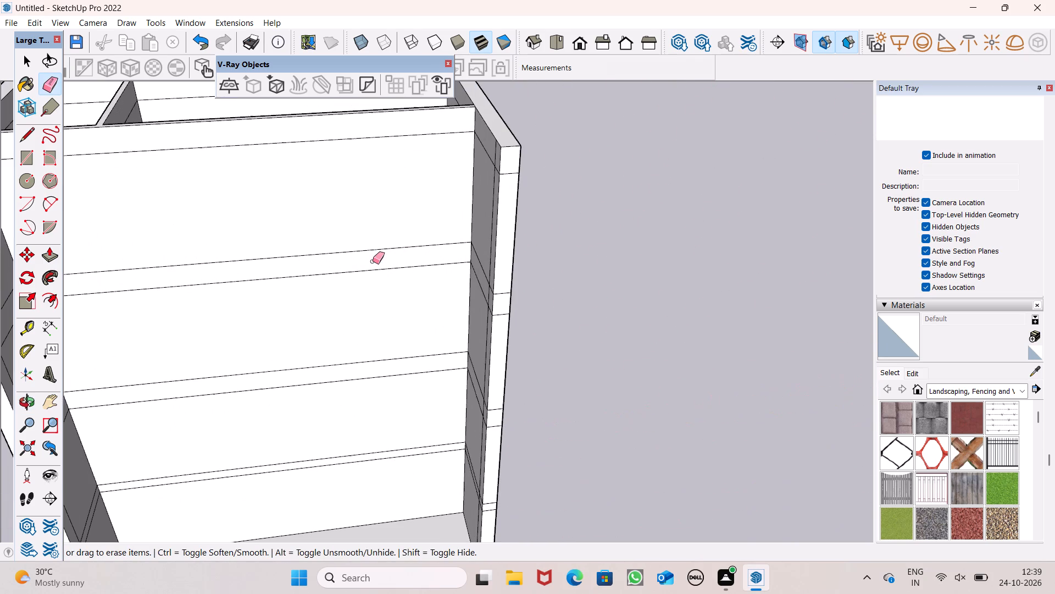
left_click_drag(512, 169, 514, 180)
scroll(531, 363, "up", 3)
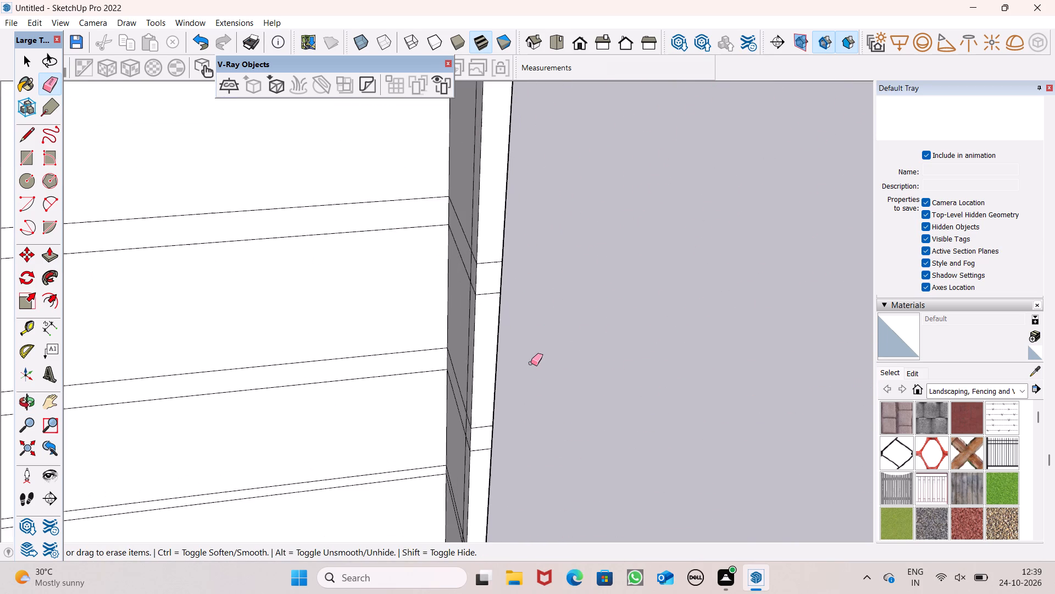
scroll(531, 363, "up", 2)
left_click_drag(475, 226, 478, 292)
Erase the leftover edges crossing the far side wall's front end face at the two lower bands.
scroll(457, 221, "down", 3)
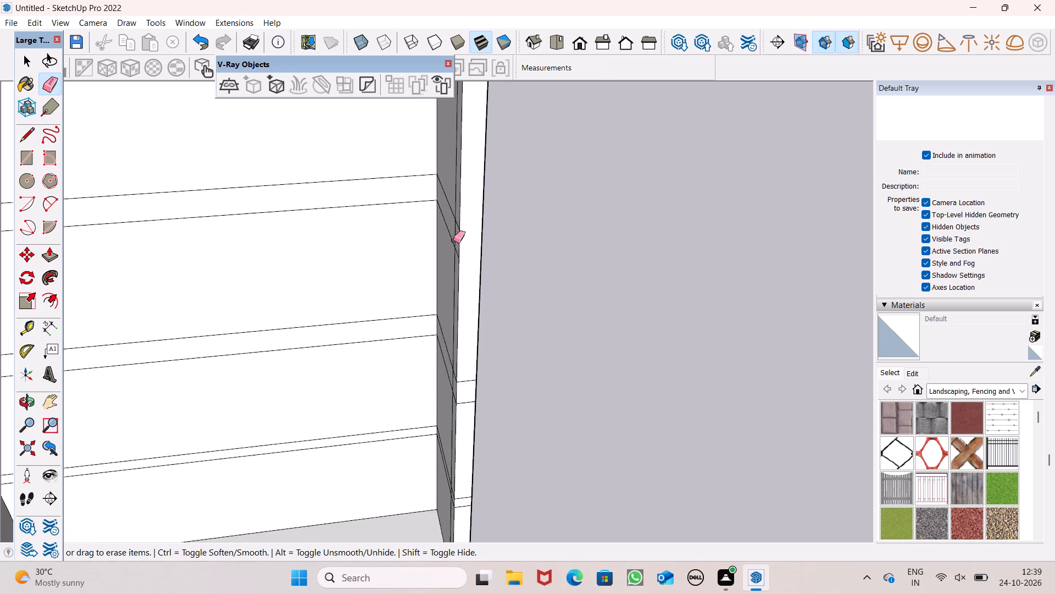
scroll(453, 240, "down", 2)
scroll(471, 395, "up", 5)
left_click_drag(461, 346, 463, 391)
scroll(444, 320, "down", 6)
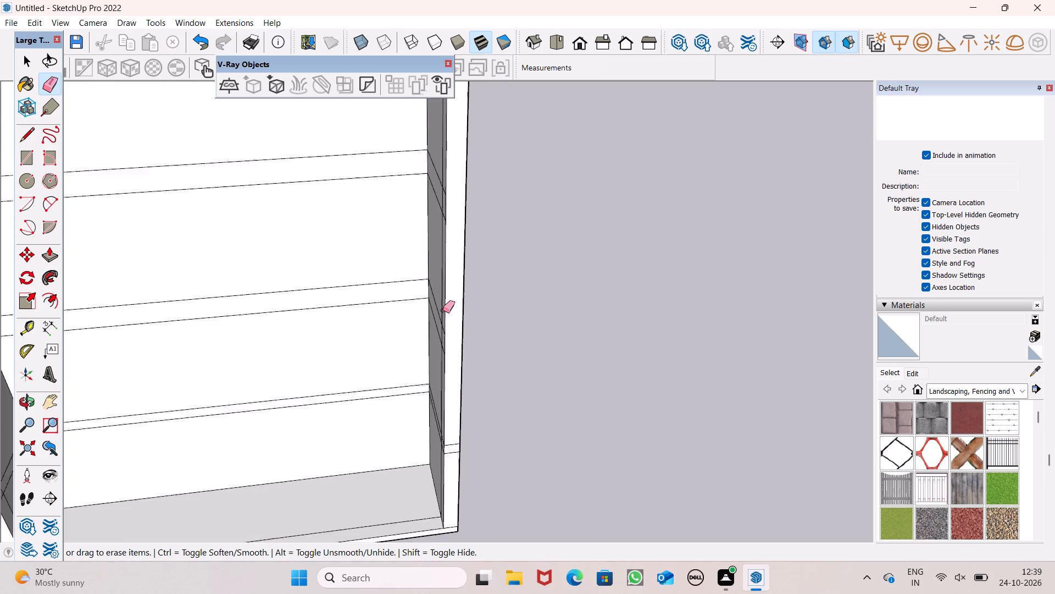
scroll(443, 310, "down", 2)
scroll(449, 519, "up", 7)
left_click_drag(451, 346, 456, 376)
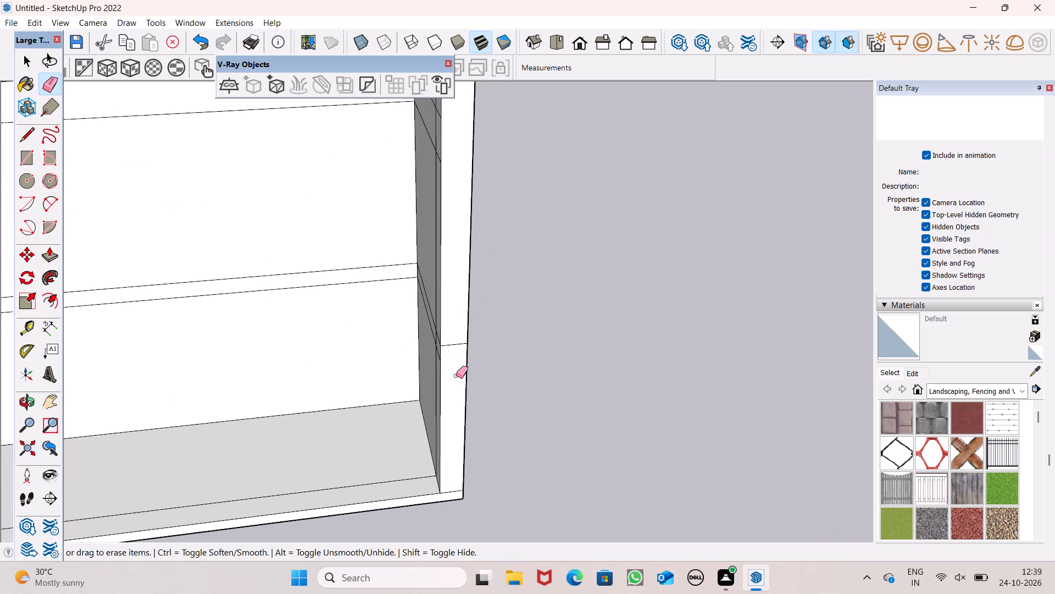
scroll(452, 392, "down", 3)
left_click_drag(453, 355, 453, 365)
scroll(438, 397, "down", 6)
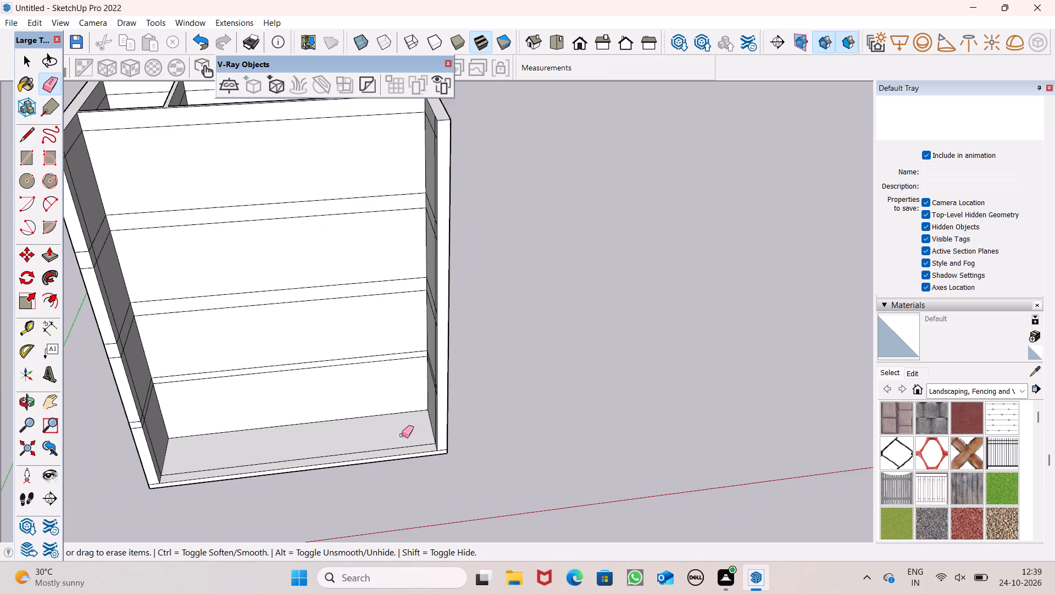
Erase the short band edges between the vertical line and front edge on the far side wall's inner face, at the upper two bands.
middle_click_drag(402, 435, 638, 424)
scroll(542, 226, "up", 1)
scroll(506, 219, "down", 3)
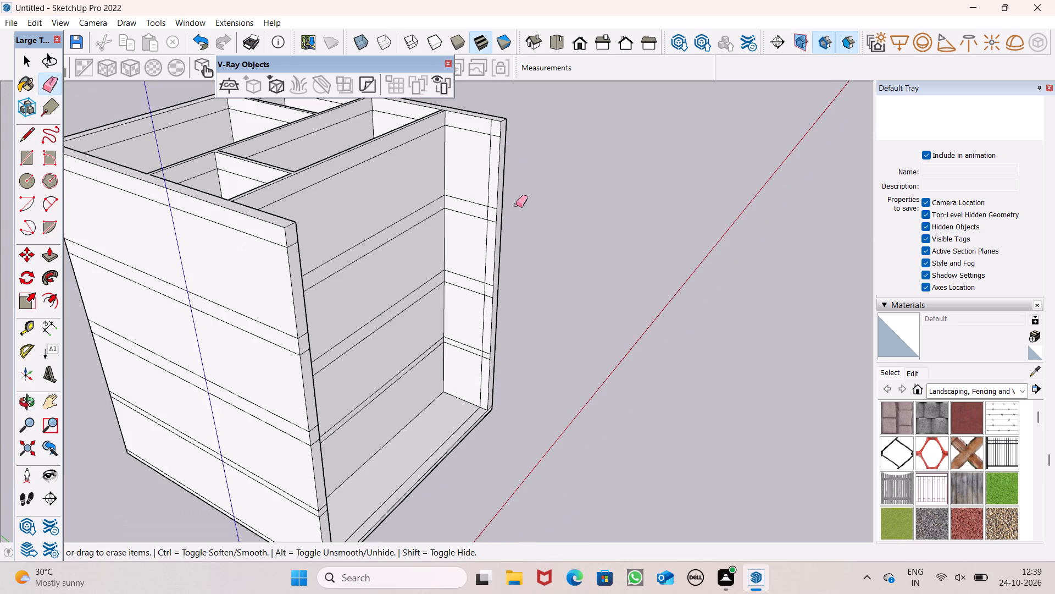
scroll(487, 137, "up", 8)
left_click_drag(510, 129, 510, 134)
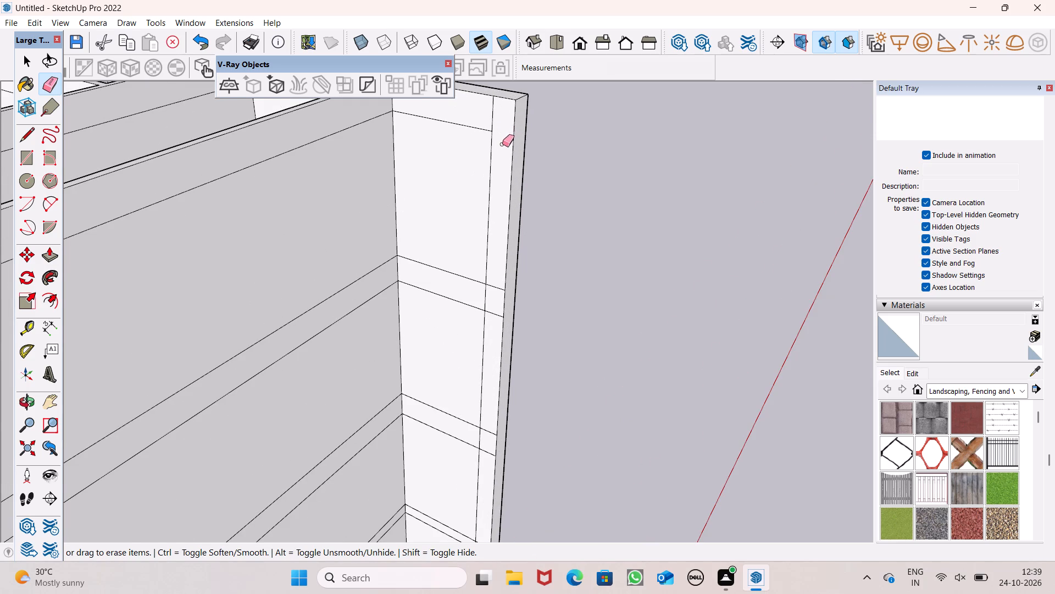
scroll(502, 144, "down", 4)
scroll(486, 265, "up", 6)
left_click_drag(496, 218, 502, 276)
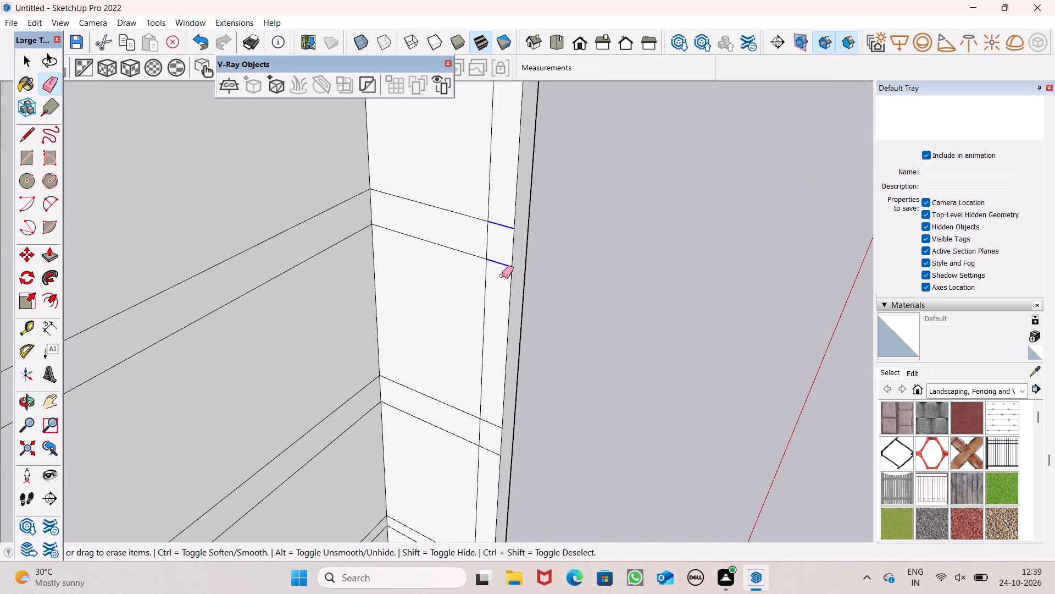
left_click_drag(502, 276, 502, 271)
Erase the short band edges in front of the vertical line on the far side wall's inner face, at the lower two bands.
scroll(508, 162, "down", 6)
scroll(501, 299, "up", 7)
left_click_drag(502, 325, 502, 335)
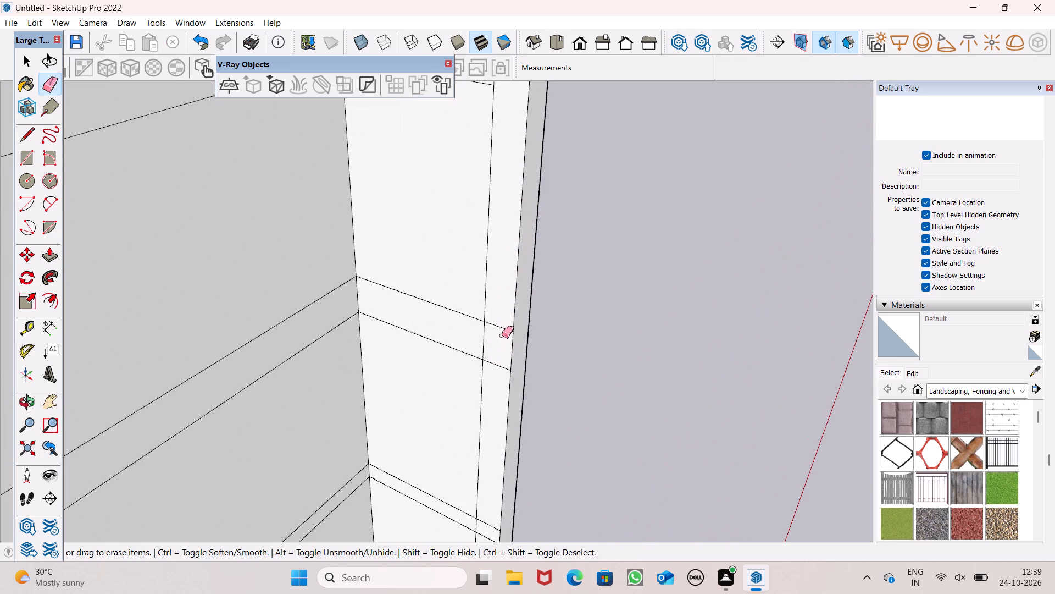
left_click_drag(502, 335, 497, 364)
scroll(462, 220, "down", 6)
scroll(453, 431, "up", 5)
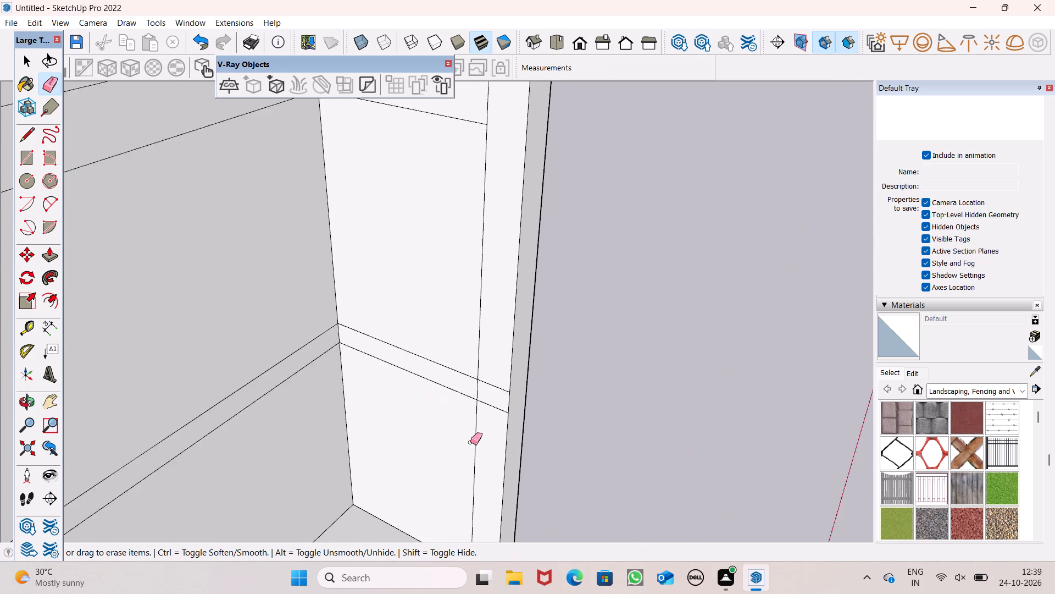
scroll(470, 442, "up", 7)
left_click_drag(512, 357, 513, 408)
scroll(470, 286, "down", 3)
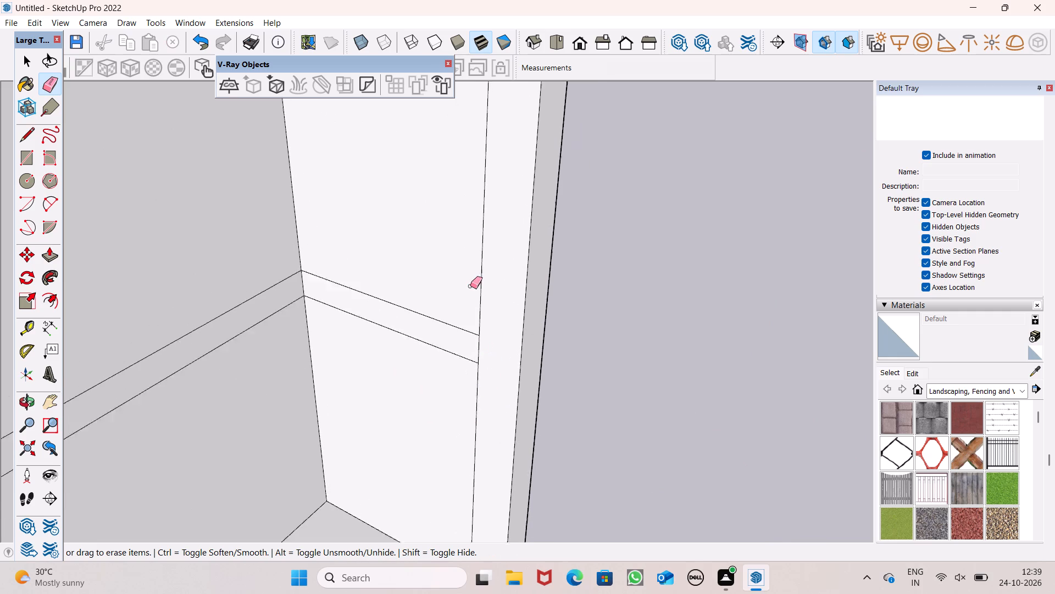
Erase the lower two bands' leftover edges on the opposite side wall's front end face and the front strip of its inner face.
scroll(470, 286, "down", 4)
scroll(493, 236, "down", 12)
middle_click_drag(514, 280, 113, 397)
scroll(115, 400, "up", 1)
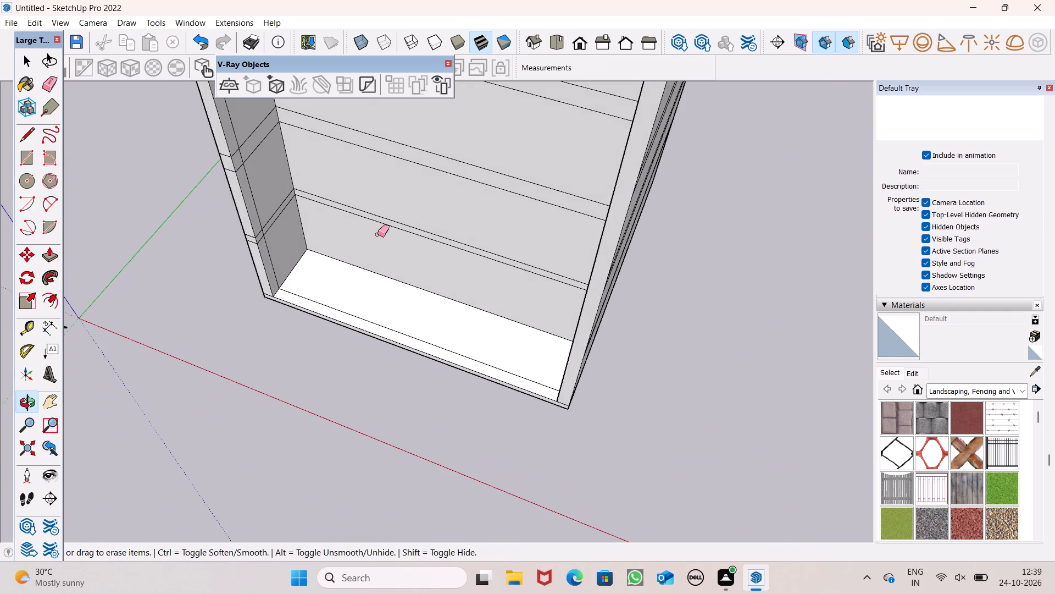
scroll(281, 169, "up", 8)
left_click_drag(151, 123, 172, 172)
left_click_drag(134, 128, 149, 177)
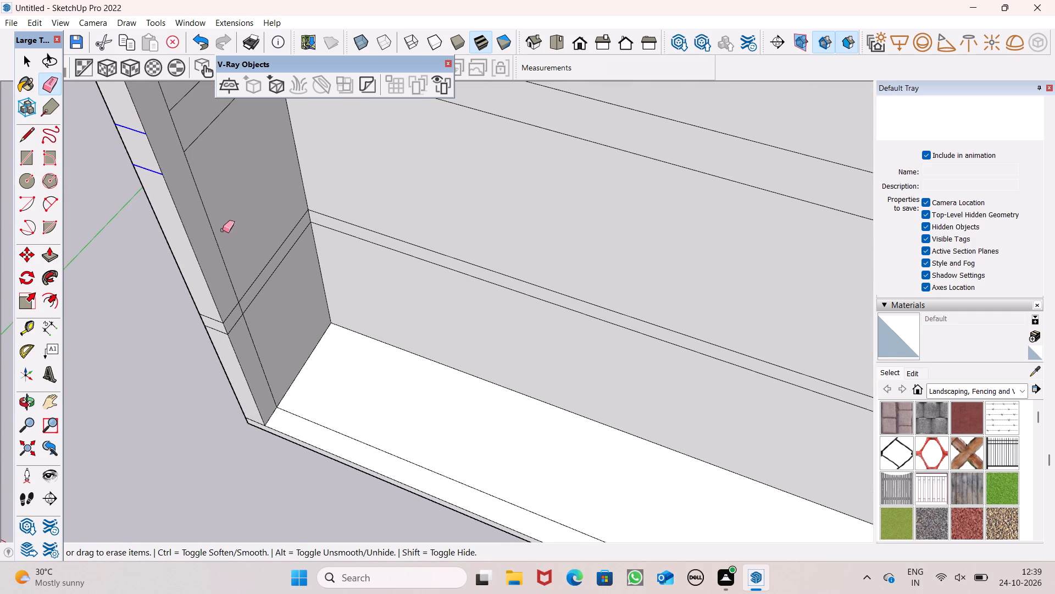
scroll(249, 280, "up", 3)
left_click_drag(221, 327, 236, 343)
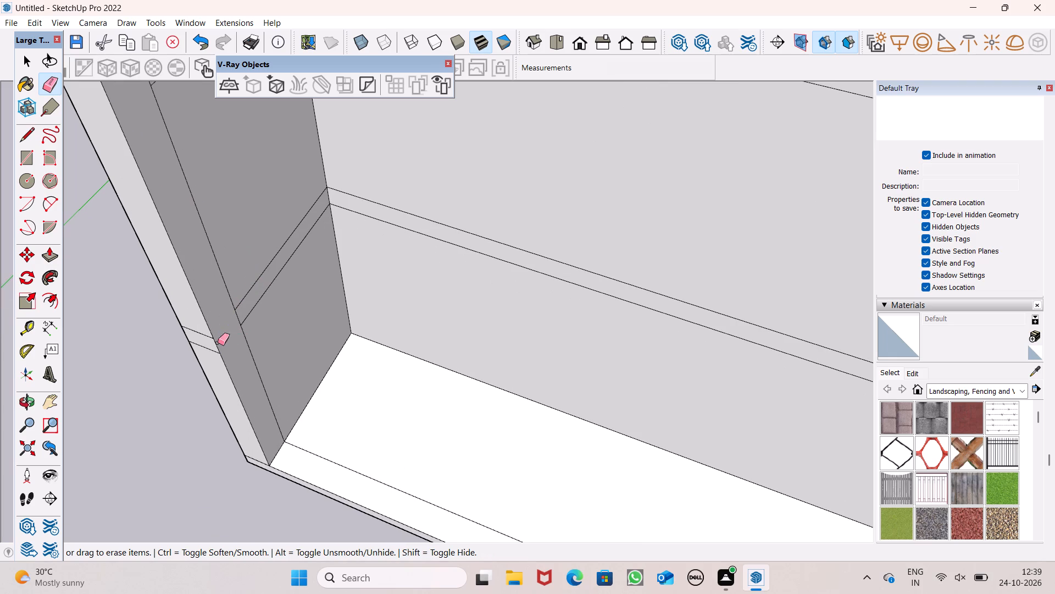
left_click_drag(193, 329, 202, 352)
Erase that wall's top-band edges on the inner front strip and end face, plus the end-face edges of the band below the fourth storey.
scroll(297, 359, "down", 7)
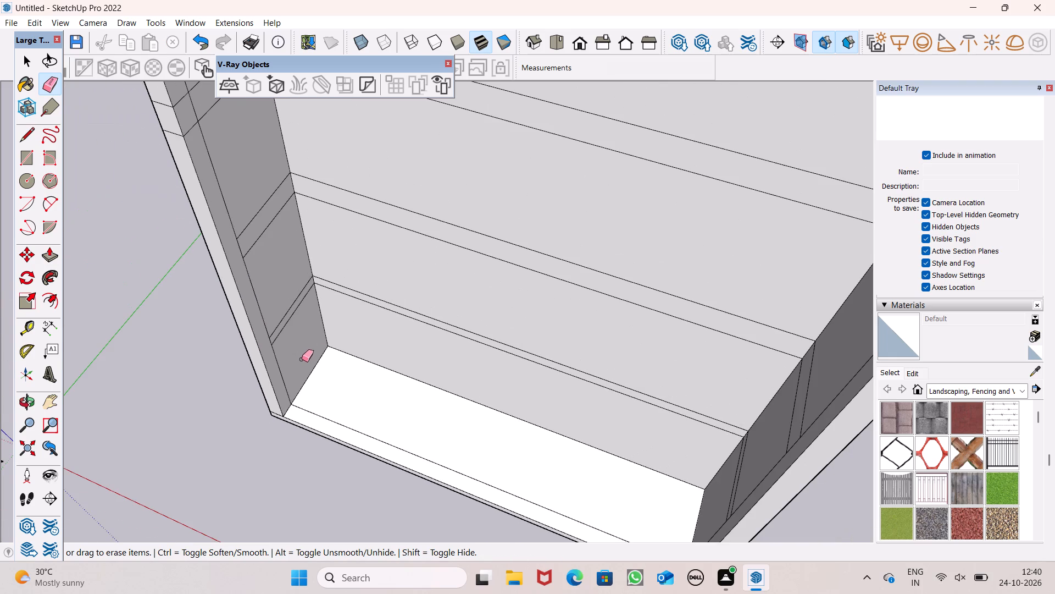
scroll(262, 313, "down", 7)
scroll(203, 179, "up", 8)
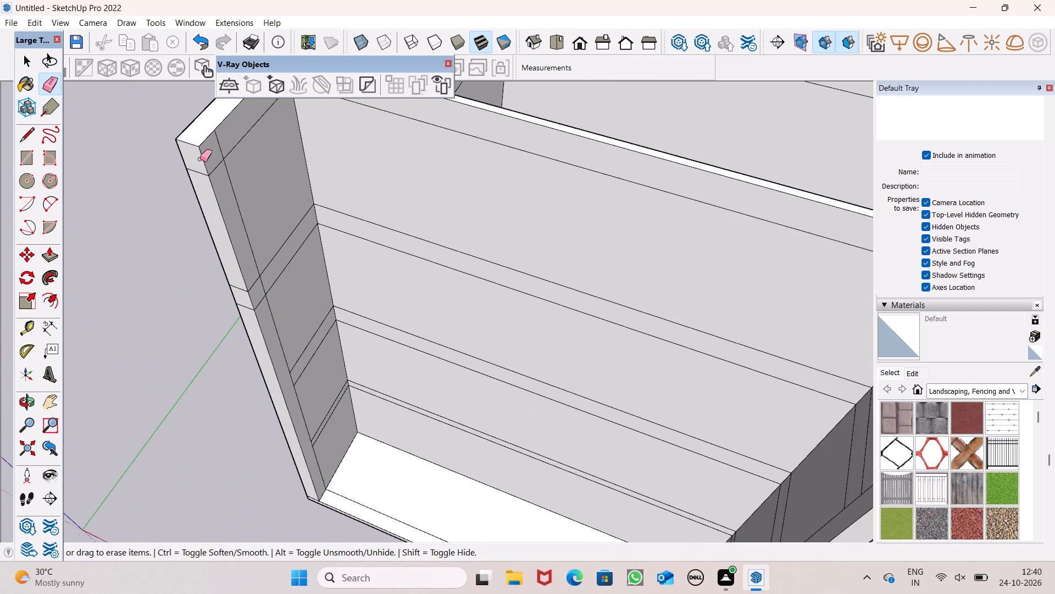
scroll(230, 158, "up", 5)
left_click_drag(197, 170, 207, 190)
middle_click_drag(163, 201, 182, 197)
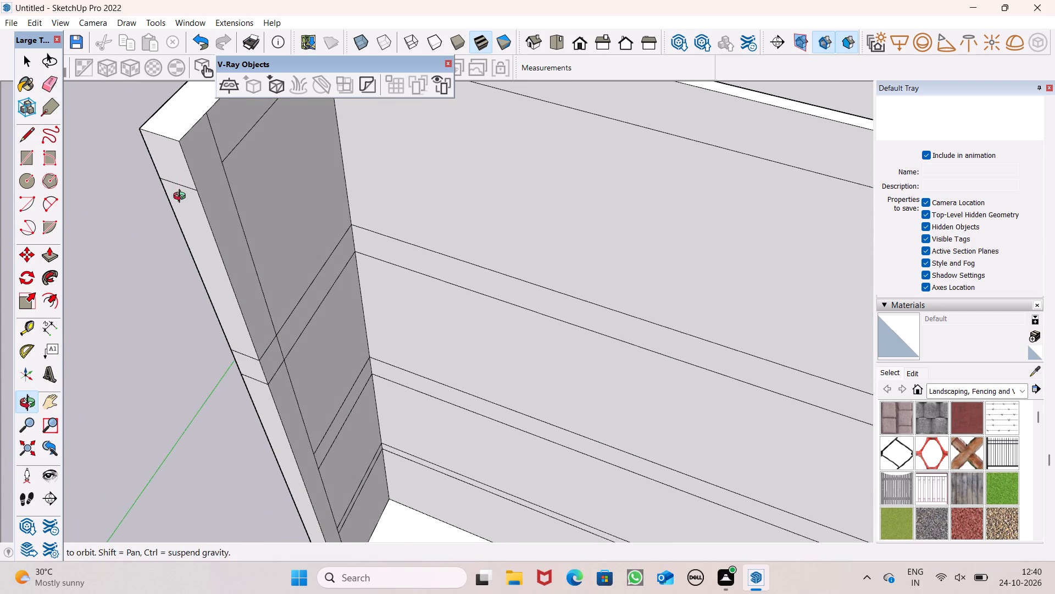
middle_click_drag(182, 197, 195, 187)
left_click_drag(221, 154, 224, 175)
scroll(224, 174, "down", 3)
scroll(285, 312, "up", 4)
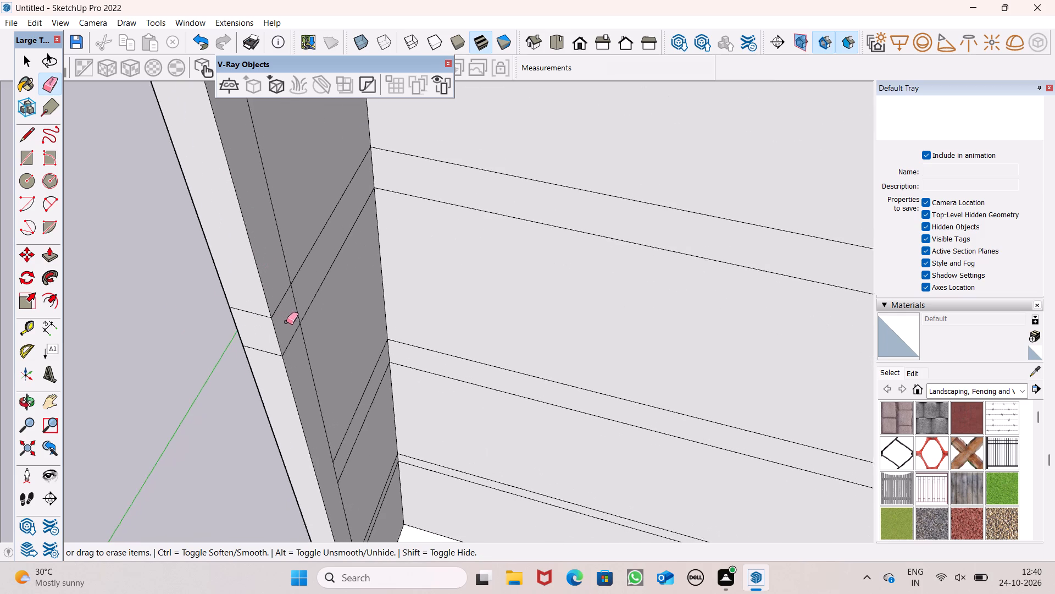
scroll(286, 322, "up", 2)
left_click_drag(254, 304, 265, 361)
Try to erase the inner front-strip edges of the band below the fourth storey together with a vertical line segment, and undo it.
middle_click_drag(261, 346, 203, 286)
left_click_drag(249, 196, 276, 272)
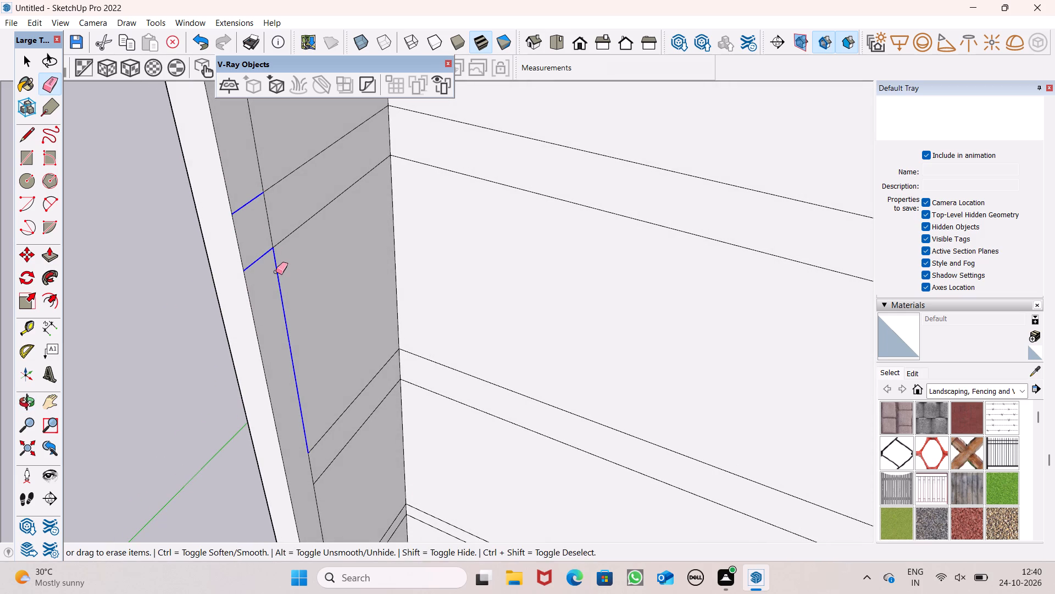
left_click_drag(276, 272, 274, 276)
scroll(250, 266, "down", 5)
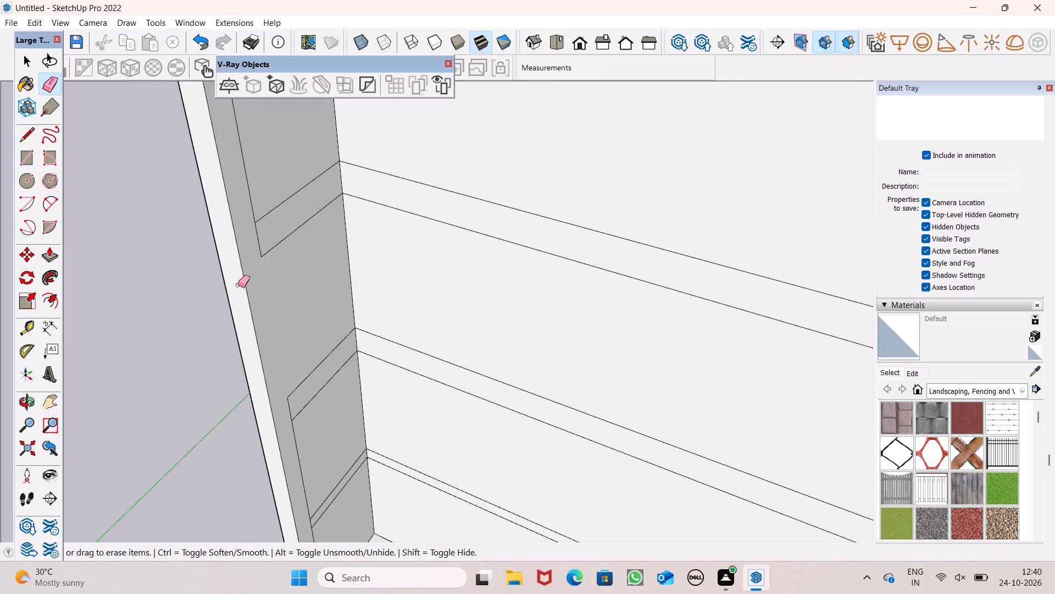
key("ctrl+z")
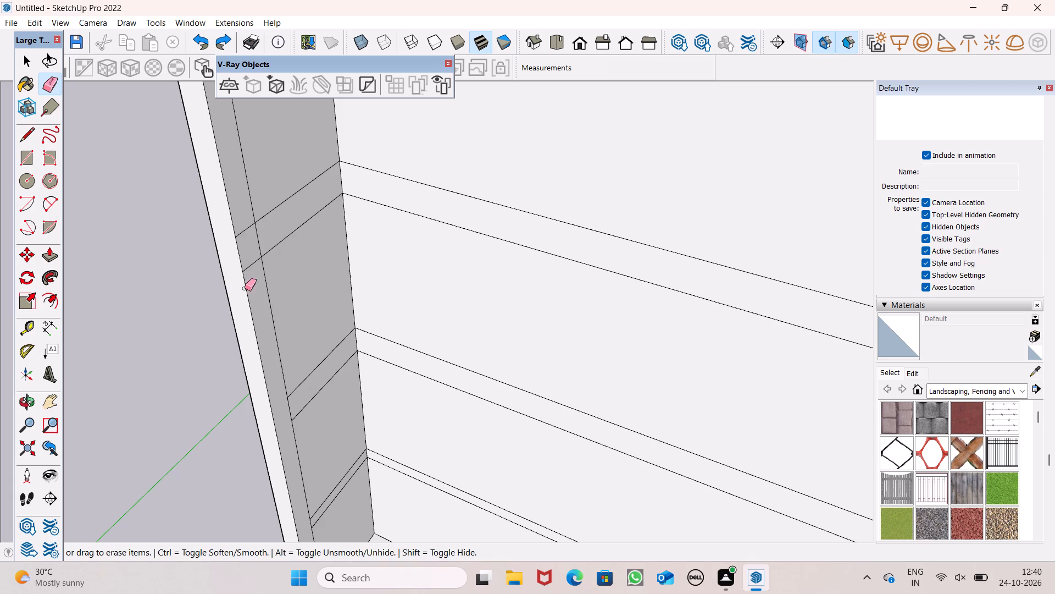
Erase only the two short inner front-strip edges of the band below the fourth storey, keeping the vertical line.
left_click_drag(246, 230, 256, 276)
Examine the building's open front, side walls and room layout from several angles for leftover edges.
scroll(142, 278, "down", 6)
middle_click_drag(157, 297, 239, 255)
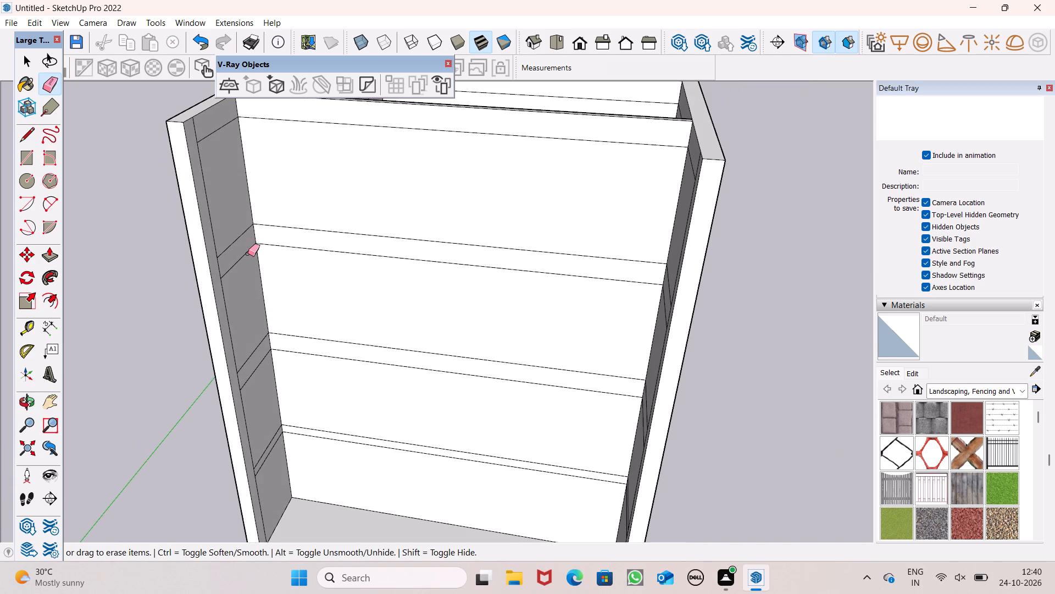
scroll(202, 271, "down", 3)
scroll(199, 276, "up", 1)
middle_click_drag(199, 275, 318, 241)
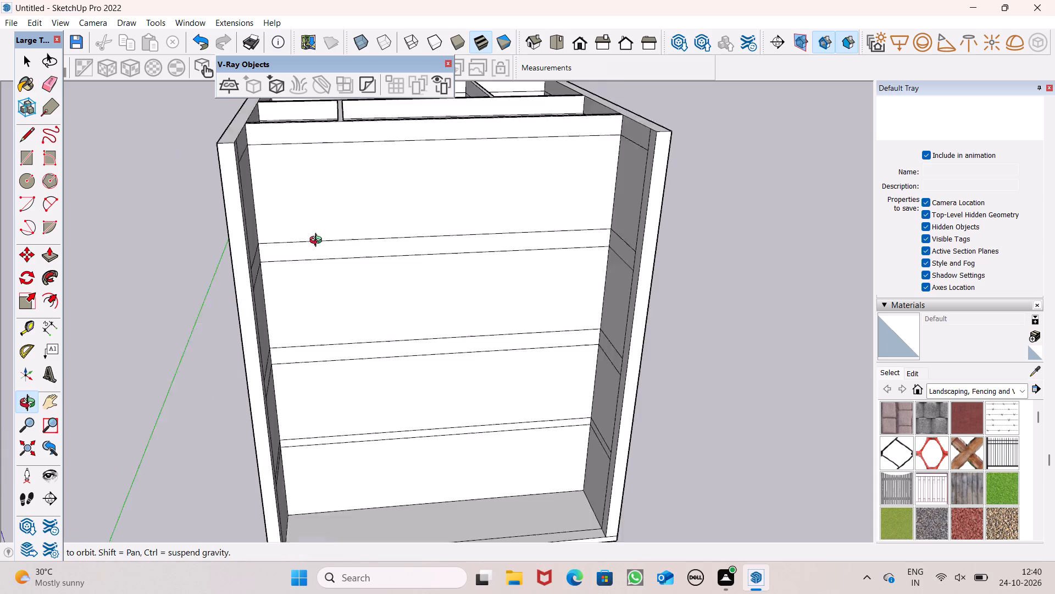
middle_click_drag(318, 241, 193, 325)
middle_click_drag(192, 327, 216, 299)
scroll(217, 299, "down", 2)
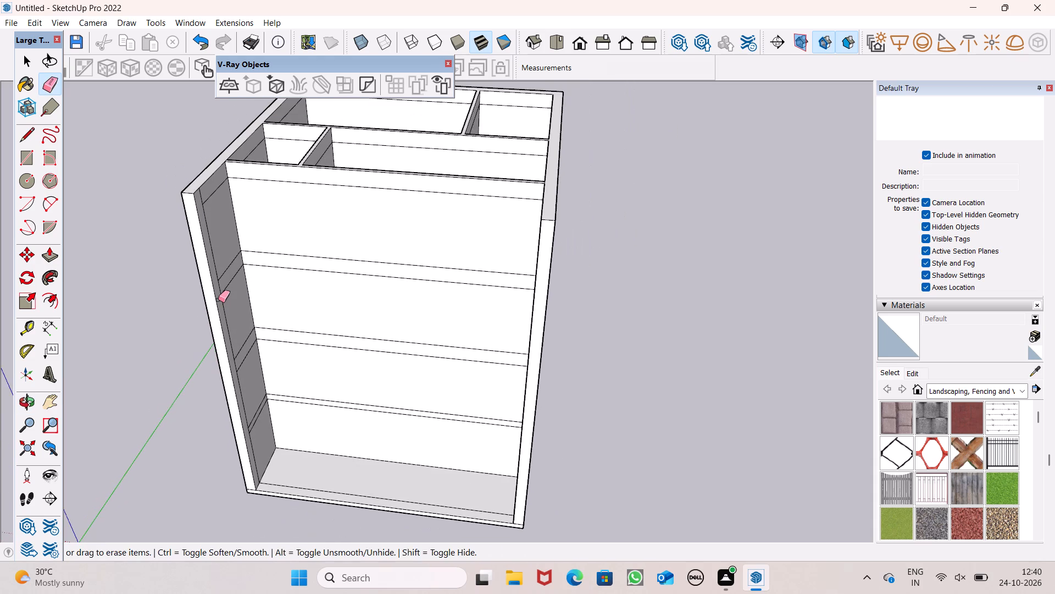
middle_click_drag(235, 334, 234, 302)
scroll(234, 304, "down", 2)
middle_click_drag(281, 328, 177, 263)
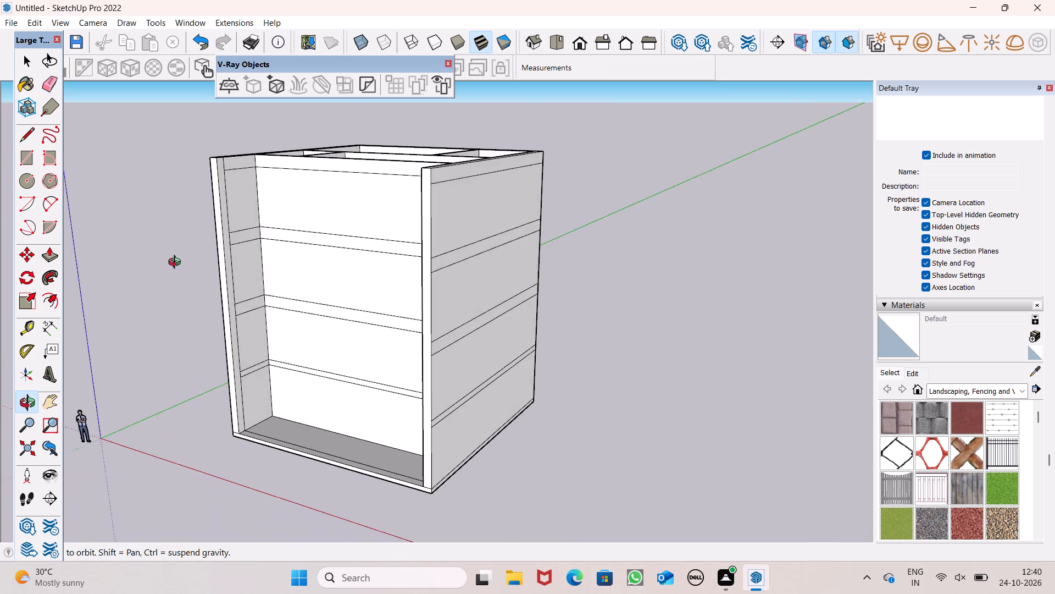
middle_click_drag(177, 263, 215, 245)
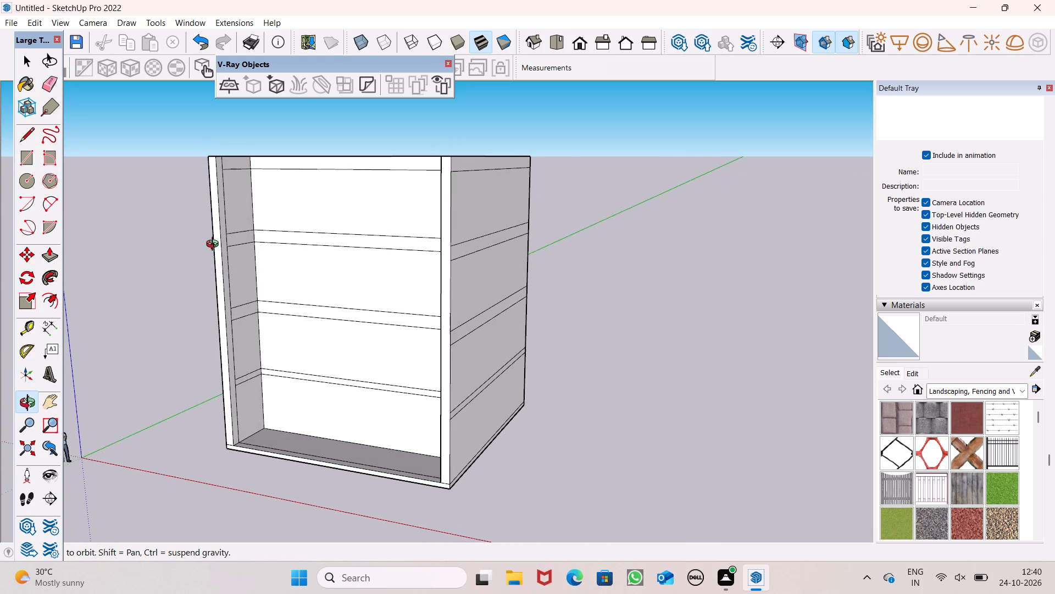
middle_click_drag(215, 245, 214, 246)
scroll(214, 246, "down", 2)
middle_click_drag(277, 274, 294, 306)
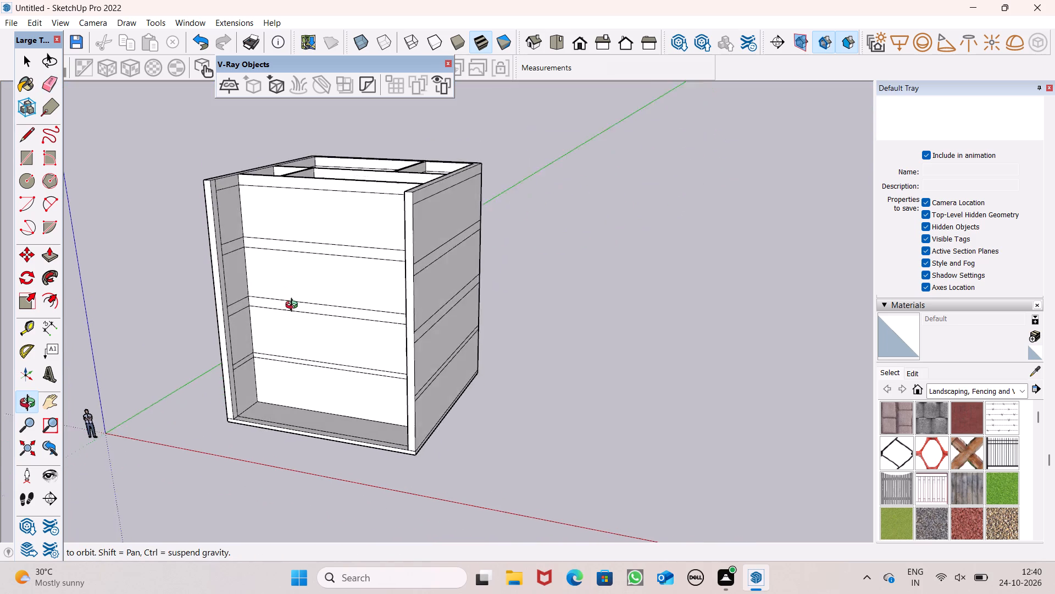
middle_click_drag(294, 306, 318, 314)
scroll(327, 294, "down", 1)
middle_click_drag(327, 308, 375, 342)
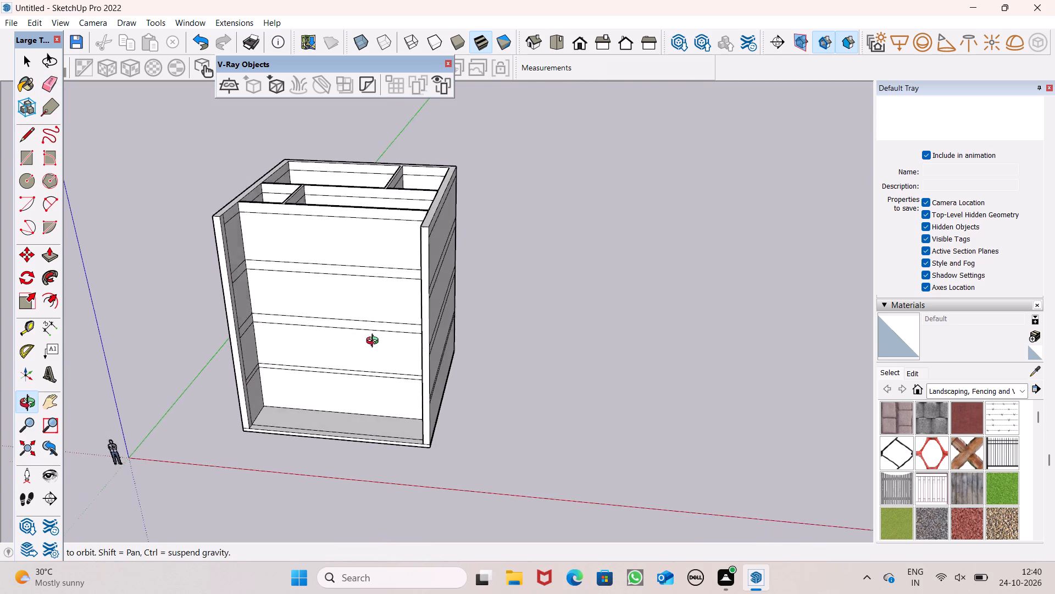
middle_click_drag(375, 342, 375, 391)
scroll(382, 348, "up", 1)
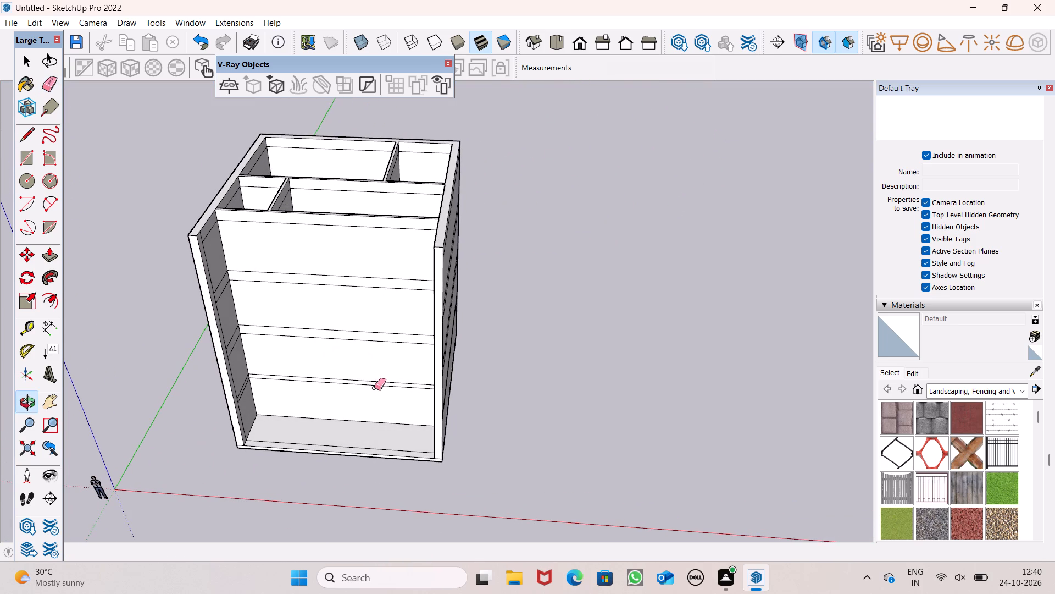
Pull the band above the ground storey out from the recessed front wall about 6' 1 7/16" with Push/Pull.
scroll(355, 403, "up", 7)
scroll(340, 335, "down", 5)
middle_click_drag(347, 361, 353, 388)
scroll(350, 377, "up", 1)
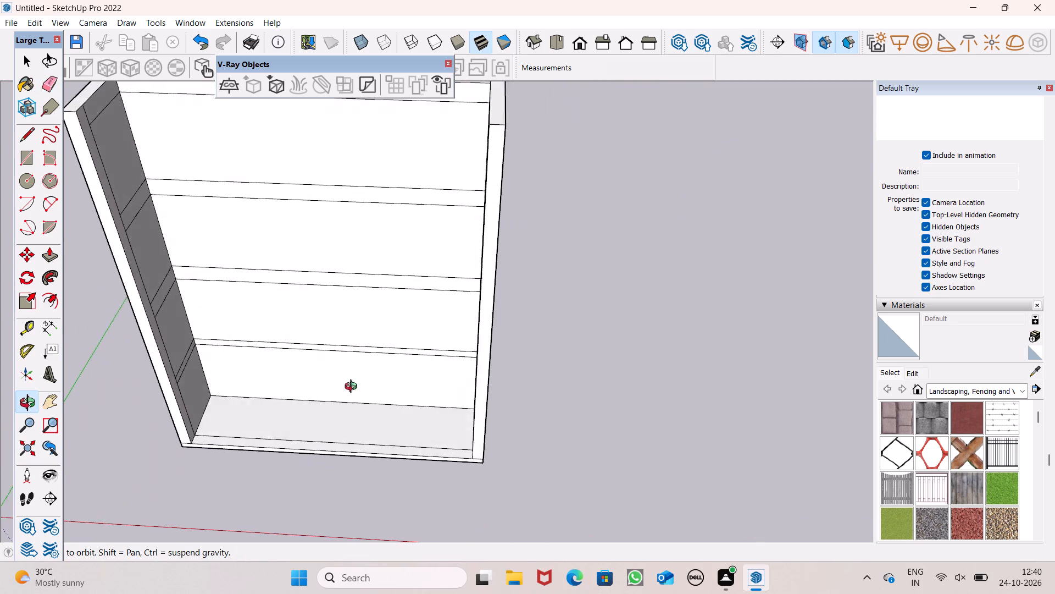
middle_click_drag(353, 388, 353, 408)
key("space")
left_click(49, 252)
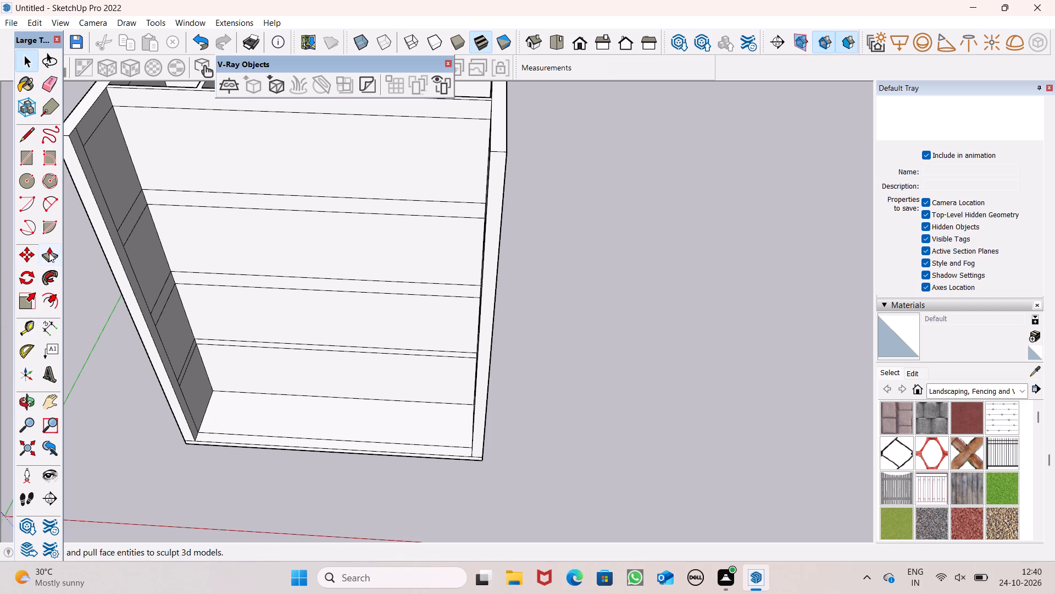
scroll(251, 270, "down", 2)
middle_click_drag(263, 280, 349, 147)
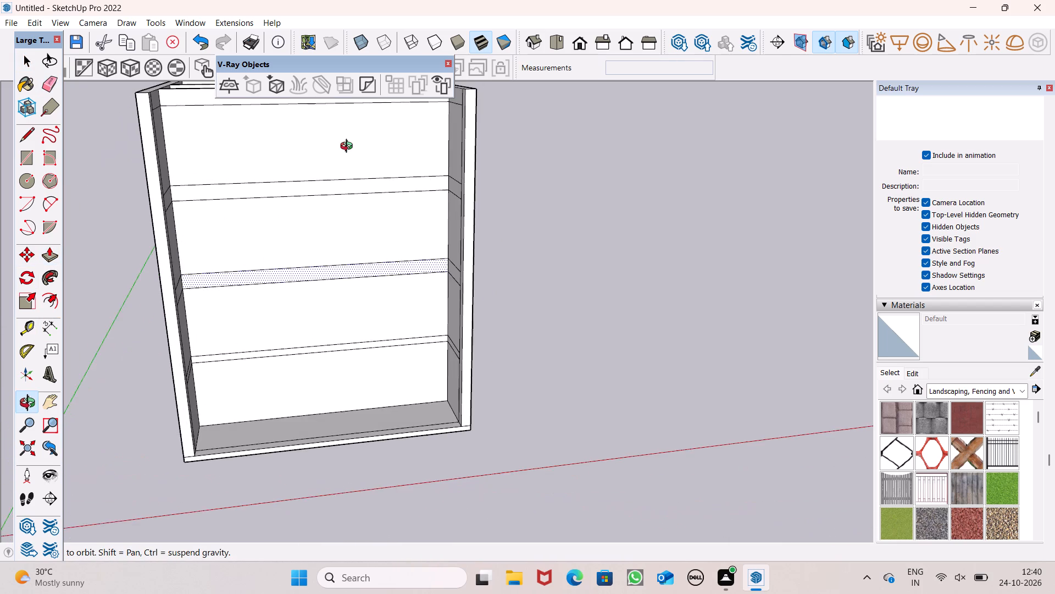
middle_click_drag(349, 147, 346, 184)
scroll(280, 217, "down", 2)
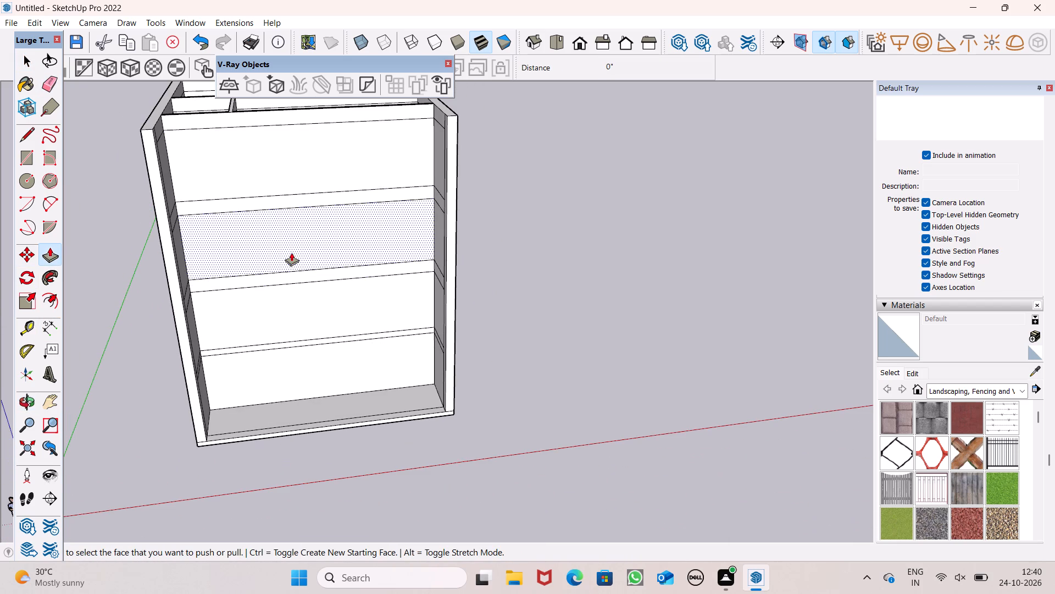
middle_click_drag(295, 349, 221, 300)
scroll(221, 300, "up", 1)
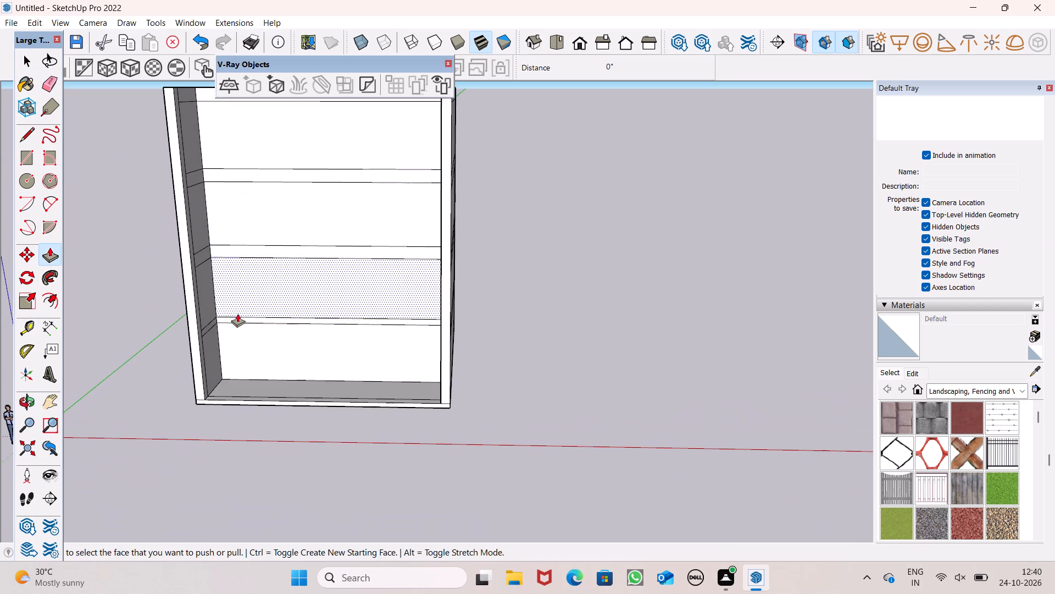
scroll(225, 360, "up", 2)
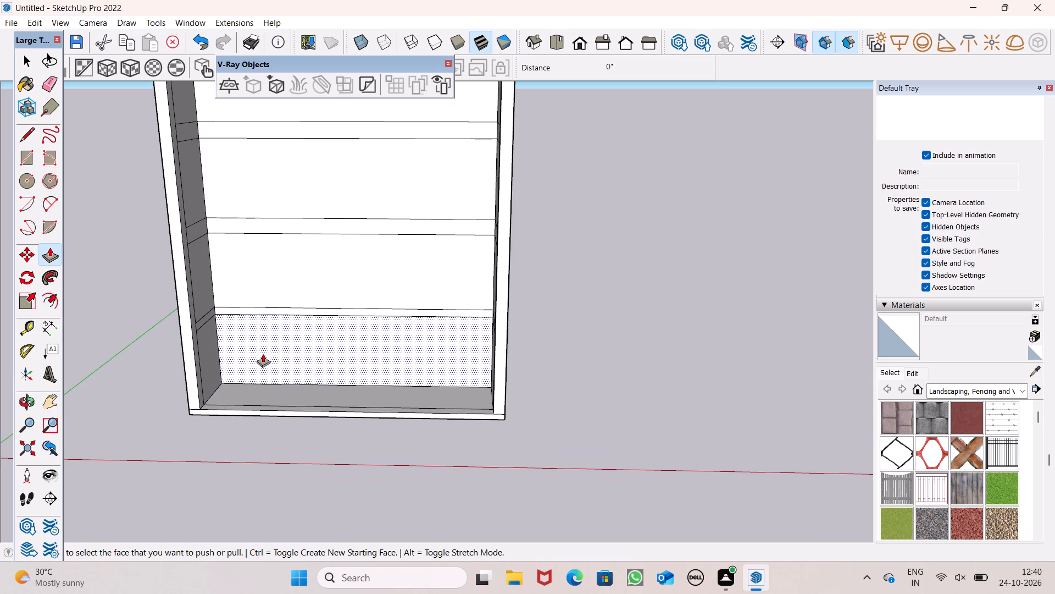
left_click_drag(279, 313, 266, 327)
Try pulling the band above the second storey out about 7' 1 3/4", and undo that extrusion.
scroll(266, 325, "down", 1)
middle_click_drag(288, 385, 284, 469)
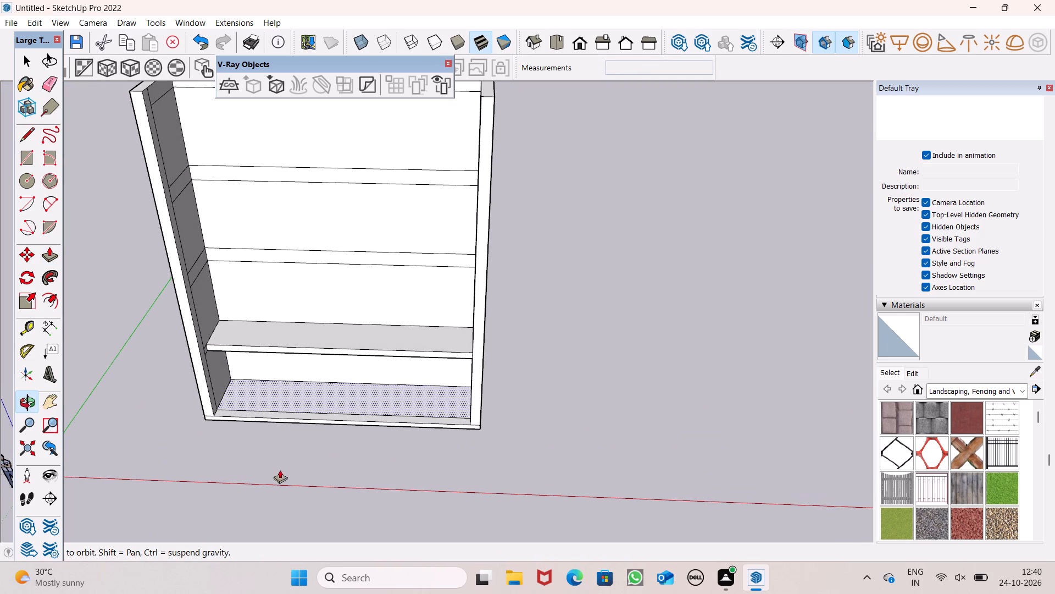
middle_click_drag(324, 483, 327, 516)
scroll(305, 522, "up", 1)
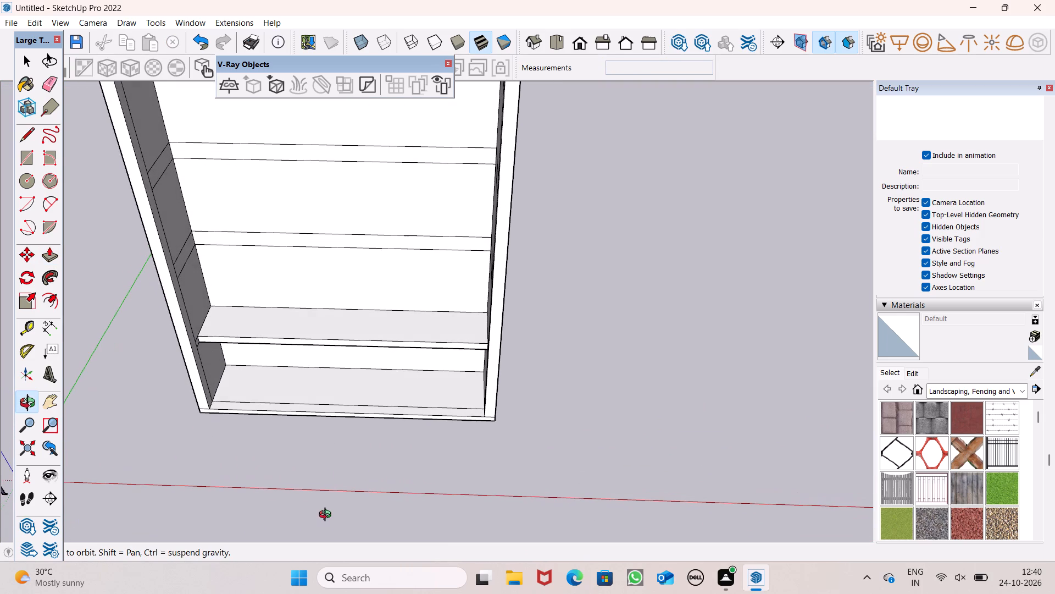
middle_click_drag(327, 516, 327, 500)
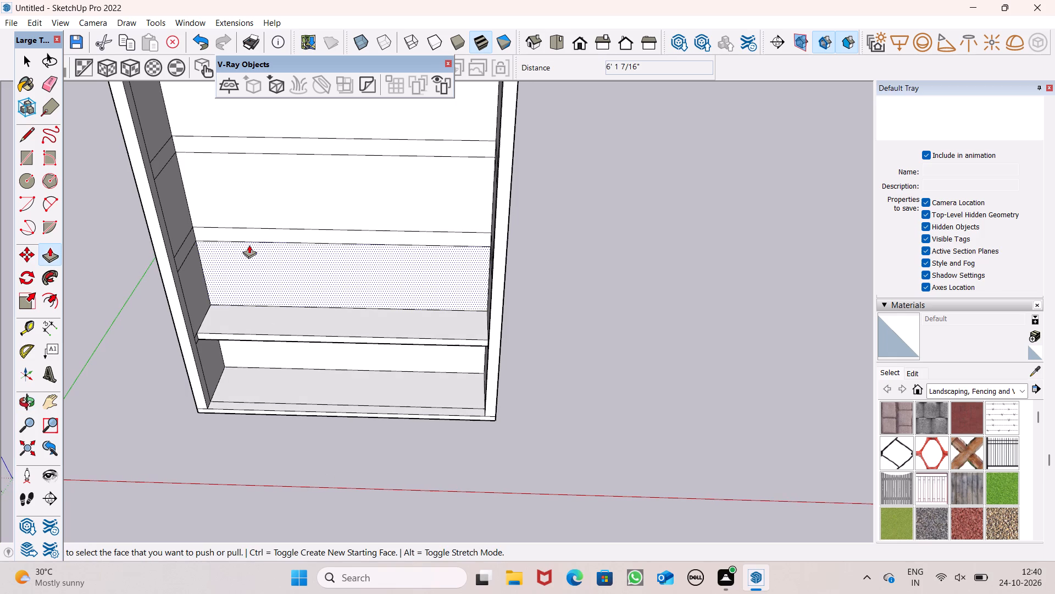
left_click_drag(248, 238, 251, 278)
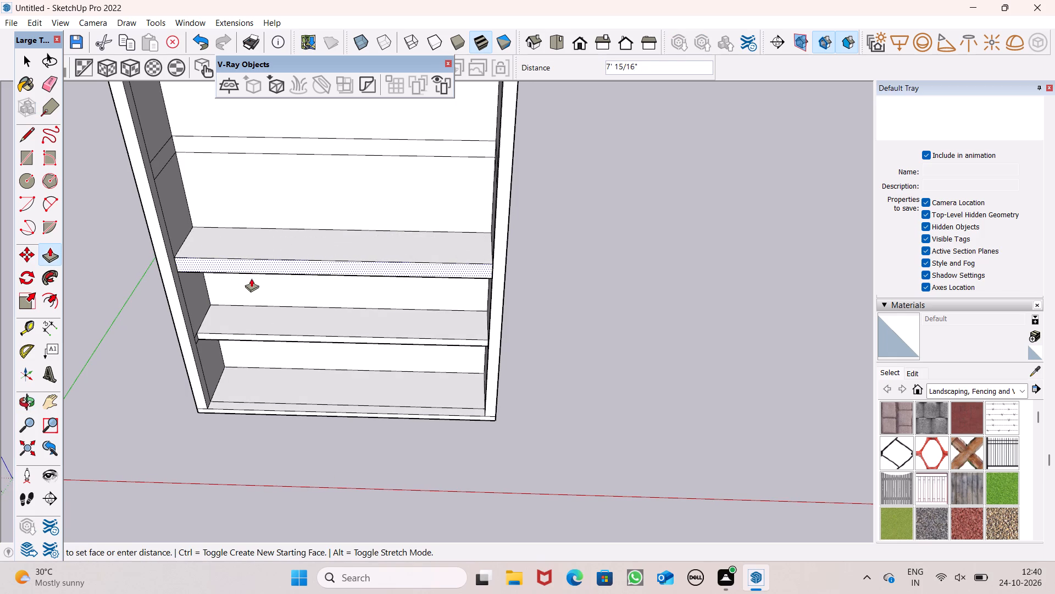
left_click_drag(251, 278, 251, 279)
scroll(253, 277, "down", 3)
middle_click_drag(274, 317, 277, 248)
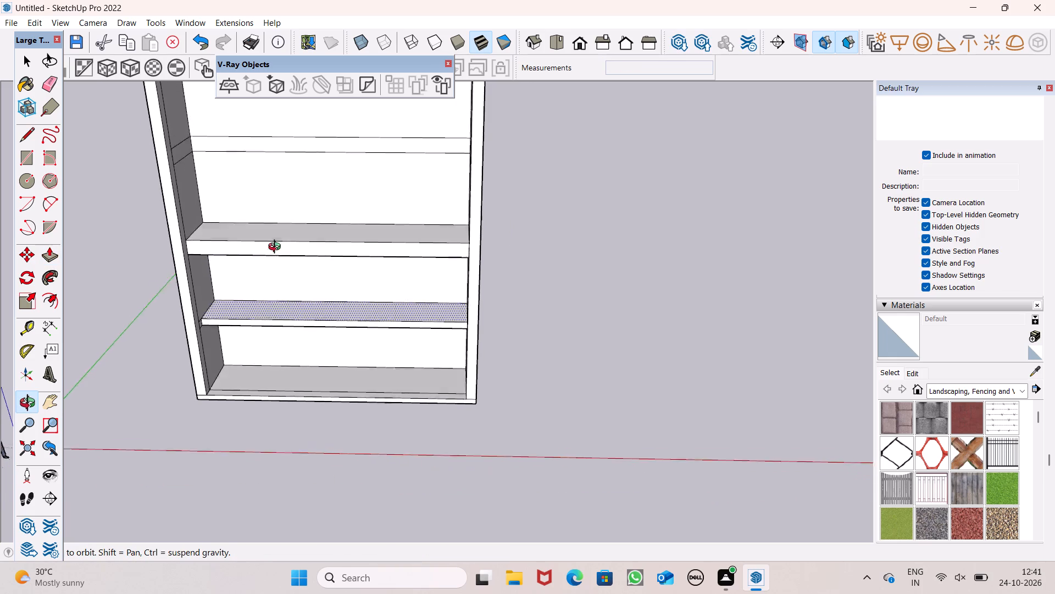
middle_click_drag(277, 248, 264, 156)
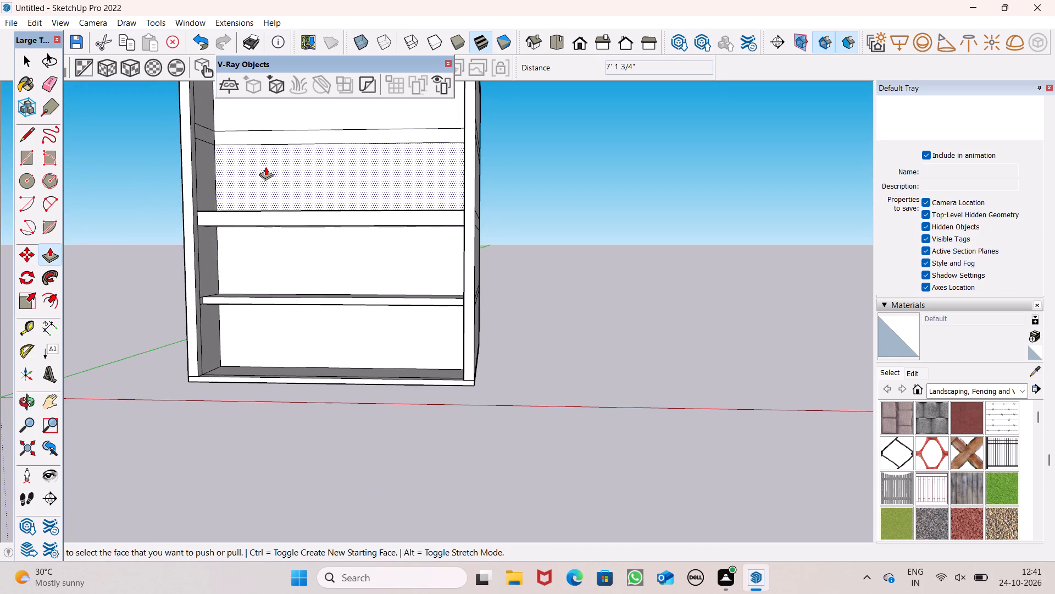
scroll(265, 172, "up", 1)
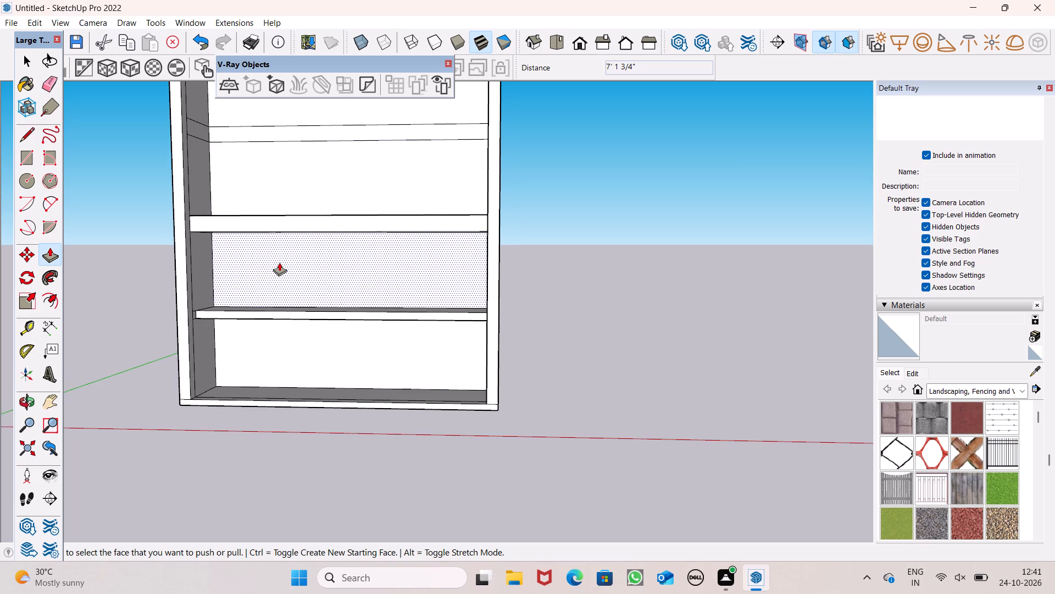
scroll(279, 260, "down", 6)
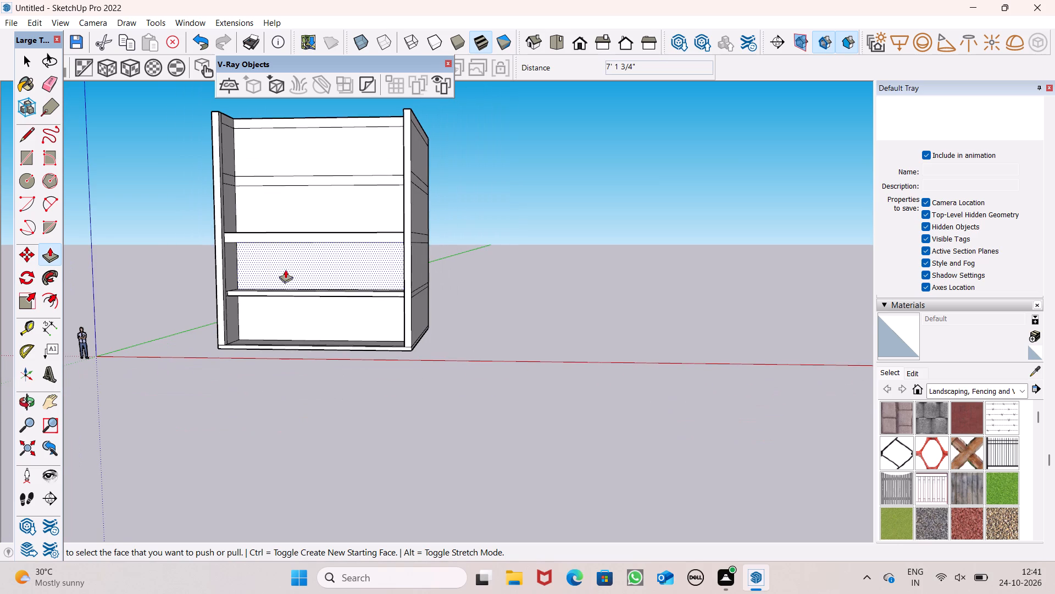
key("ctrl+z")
Push the front end face of the side wall nearer the origin back 1' 5" from the slab's front edge.
middle_click_drag(282, 289, 282, 290)
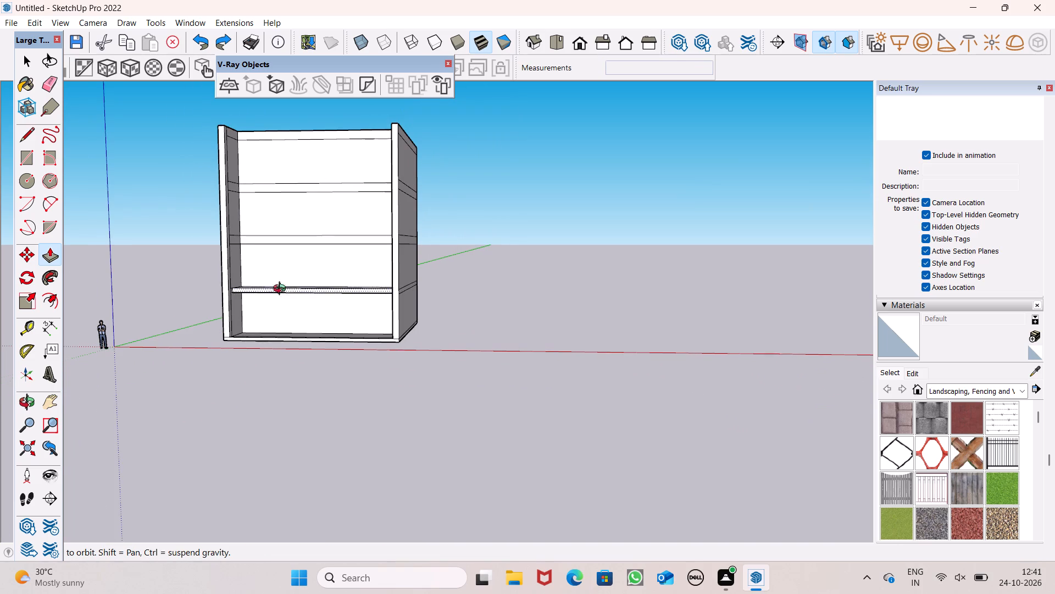
middle_click_drag(282, 290, 288, 373)
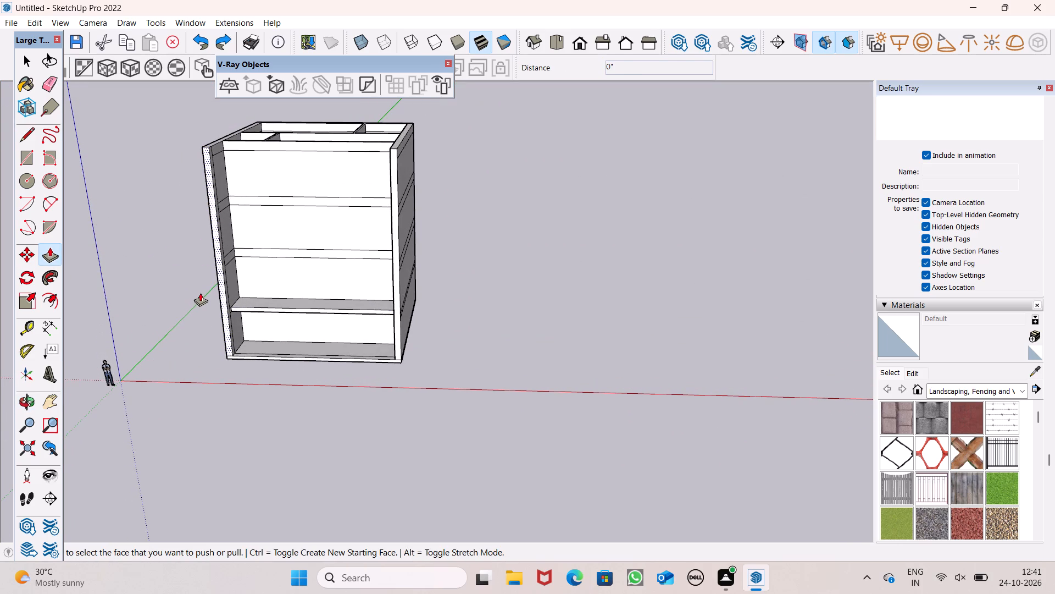
key("space")
middle_click_drag(214, 302, 210, 322)
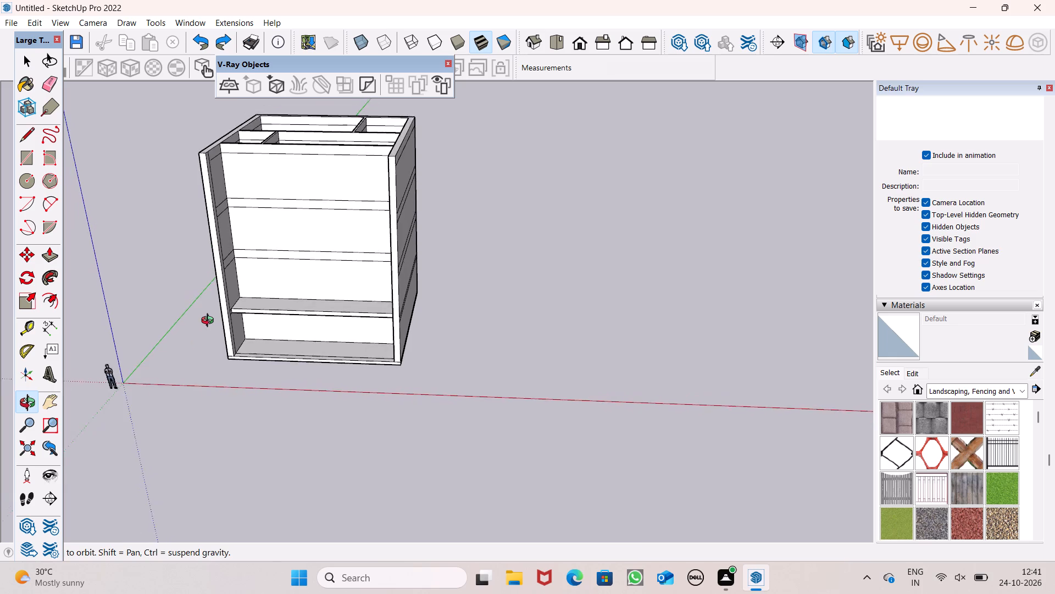
middle_click_drag(210, 322, 208, 299)
left_click(51, 253)
scroll(240, 239, "up", 4)
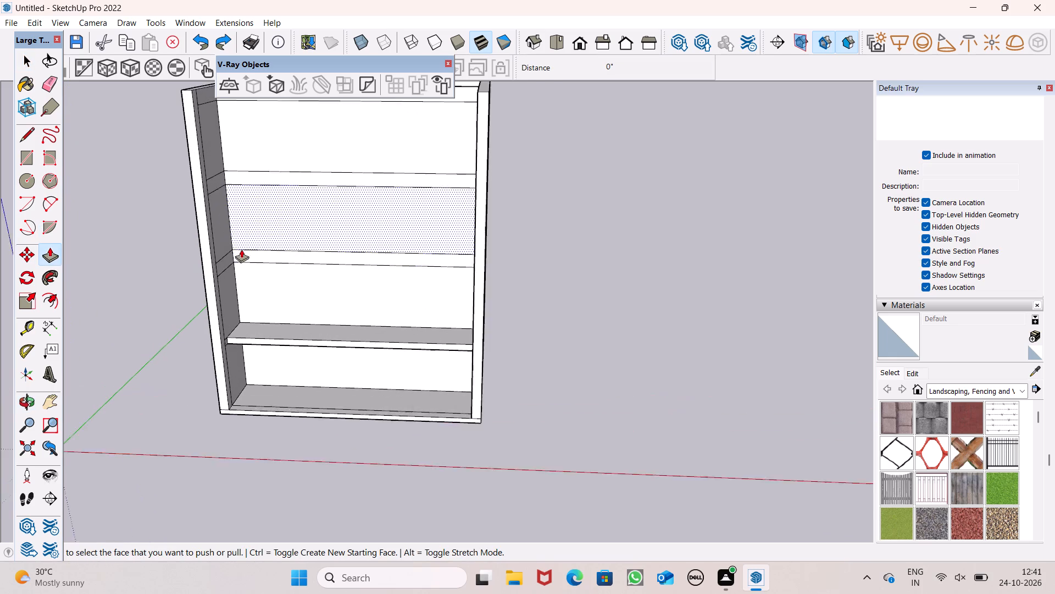
scroll(241, 249, "up", 2)
middle_click_drag(221, 268, 232, 376)
left_click_drag(158, 194, 158, 182)
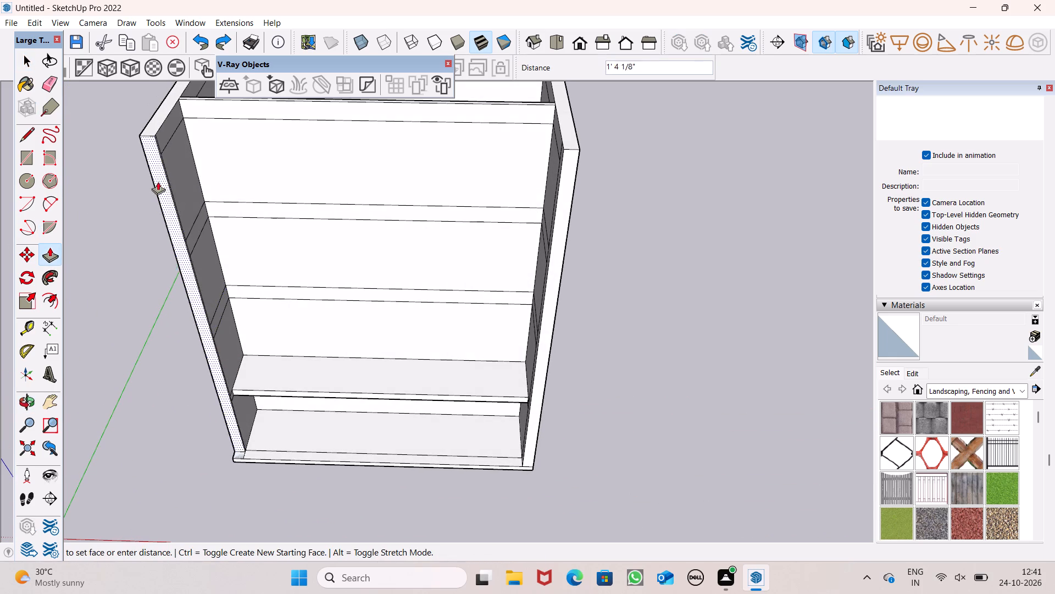
left_click_drag(158, 182, 159, 168)
Push the opposite side wall's front end face back 1' 5", and again by about 2' 7 1/2".
middle_click_drag(315, 214, 170, 285)
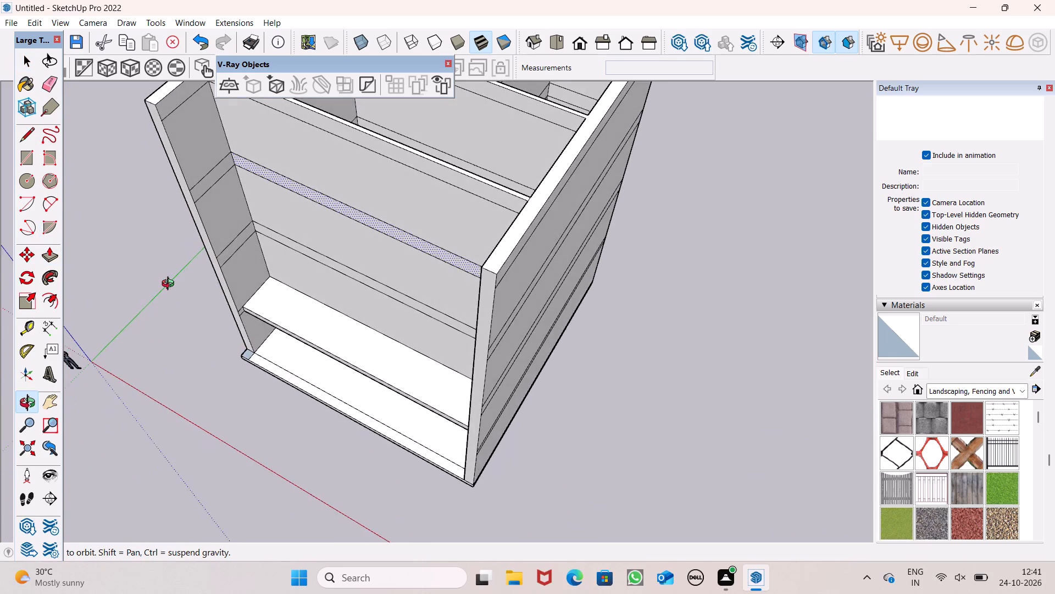
middle_click_drag(170, 285, 266, 290)
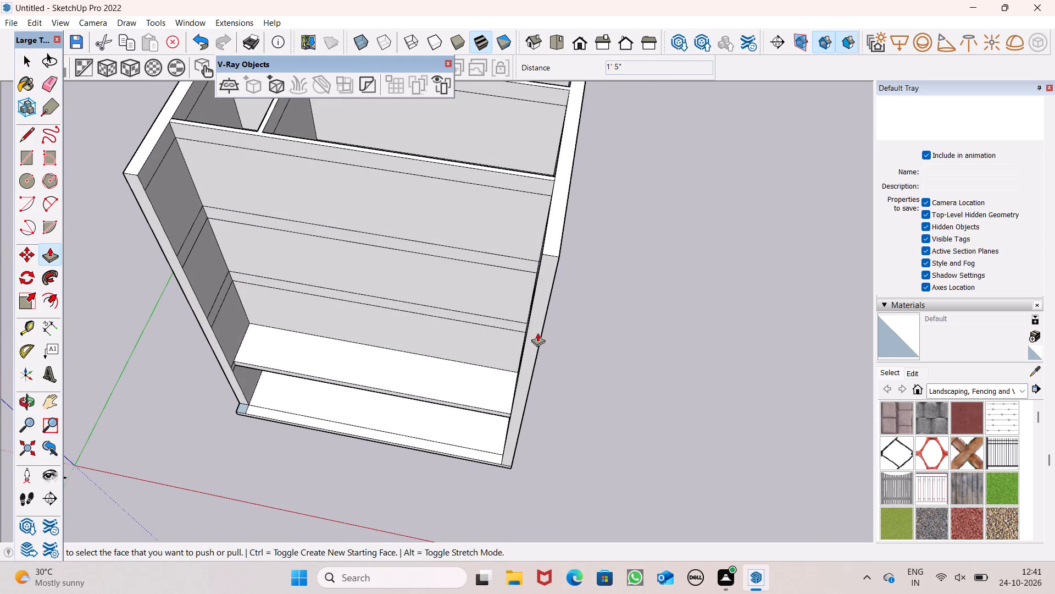
left_click_drag(537, 333, 547, 300)
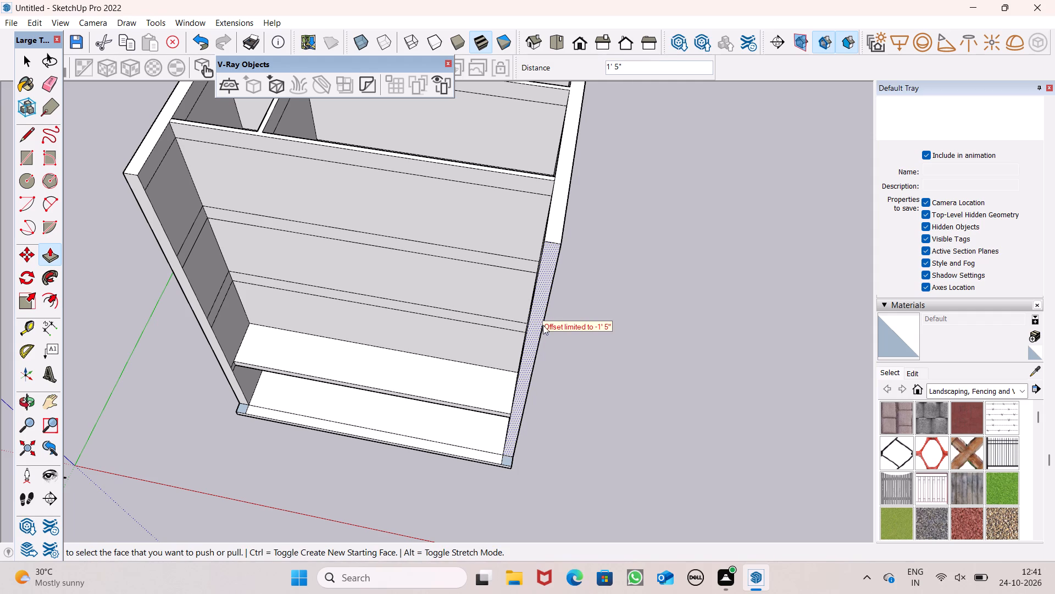
left_click_drag(539, 328, 541, 307)
Push the front face of the projecting band above the ground storey back about 1' 7 3/16".
middle_click_drag(508, 359, 360, 184)
scroll(360, 184, "up", 1)
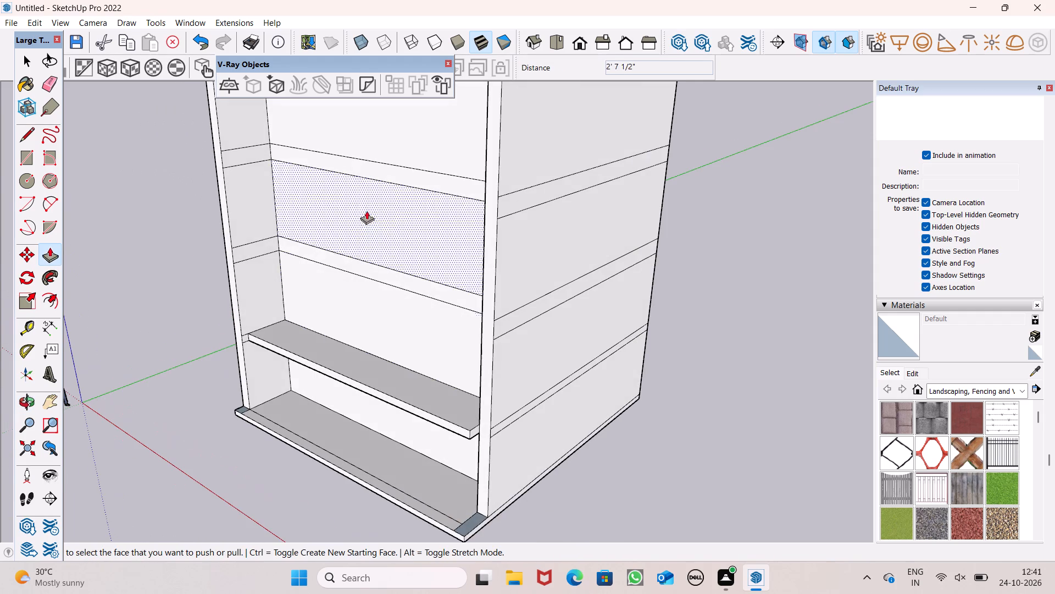
scroll(400, 370, "up", 1)
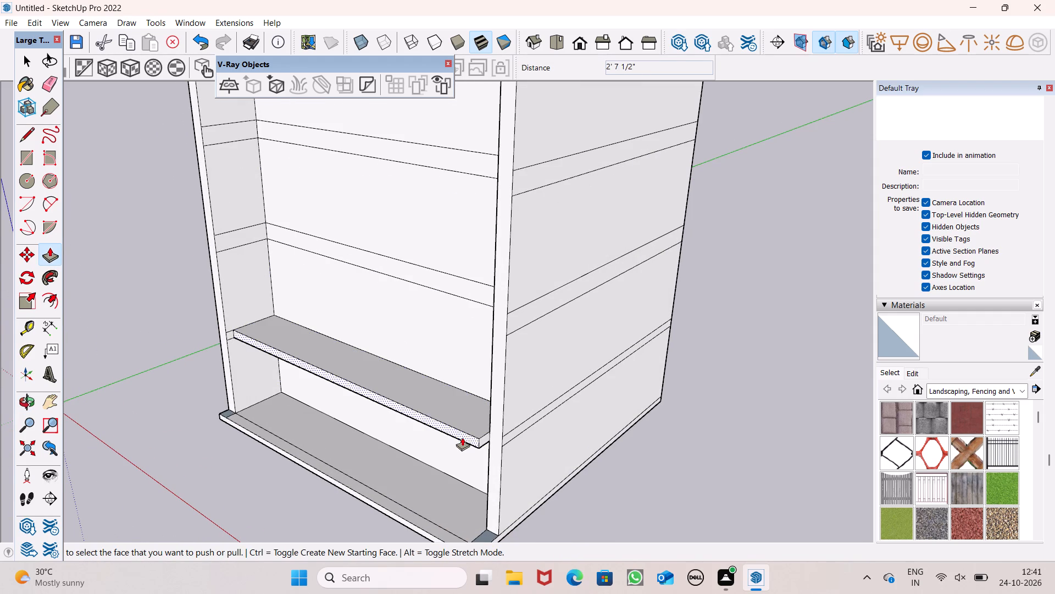
left_click_drag(462, 437, 487, 447)
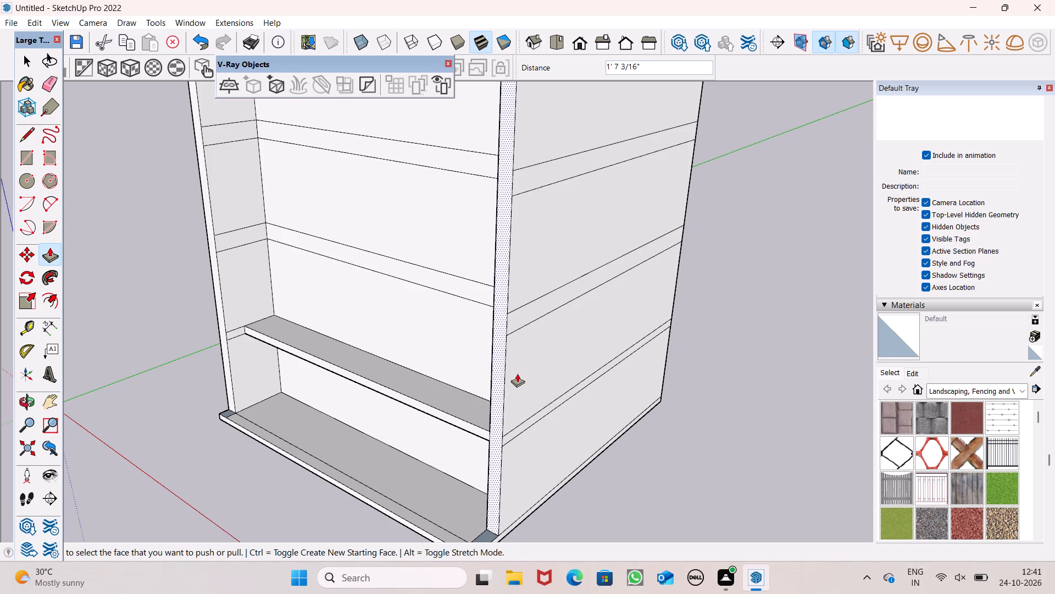
Place a vertical guide on the recessed front wall about 1' 11 7/16" from its edge at the side wall nearer the origin.
scroll(357, 418, "down", 4)
middle_click_drag(276, 422, 490, 409)
scroll(277, 424, "up", 1)
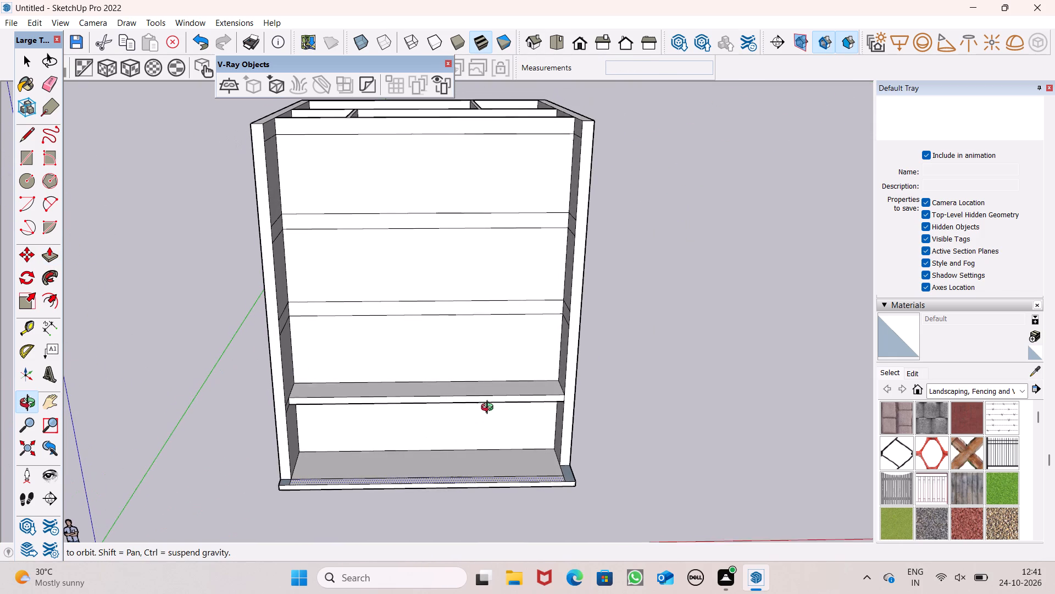
middle_click_drag(490, 409, 490, 409)
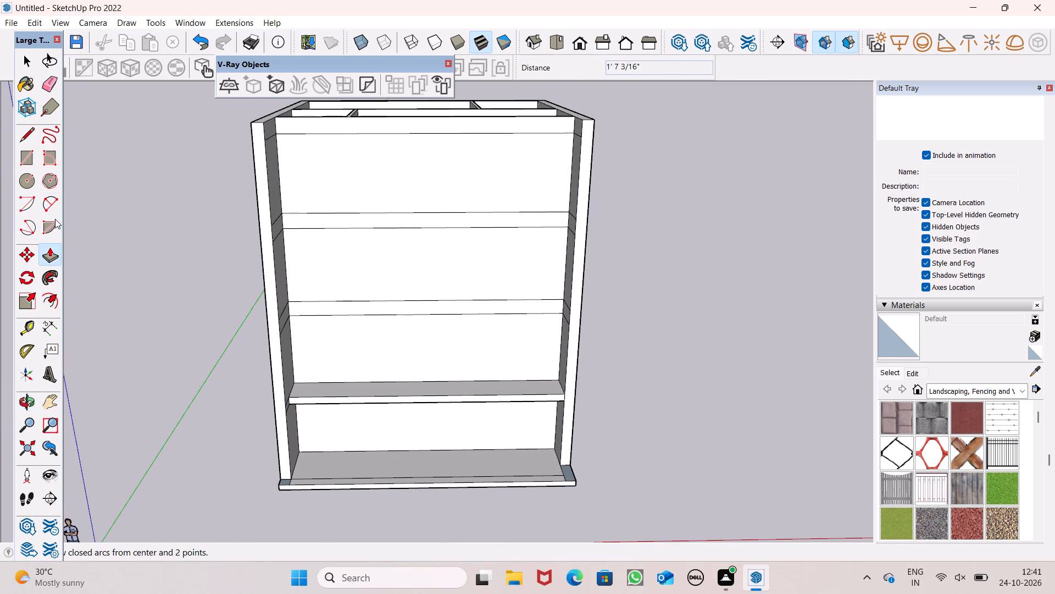
left_click(18, 331)
scroll(268, 437, "down", 2)
scroll(308, 274, "up", 5)
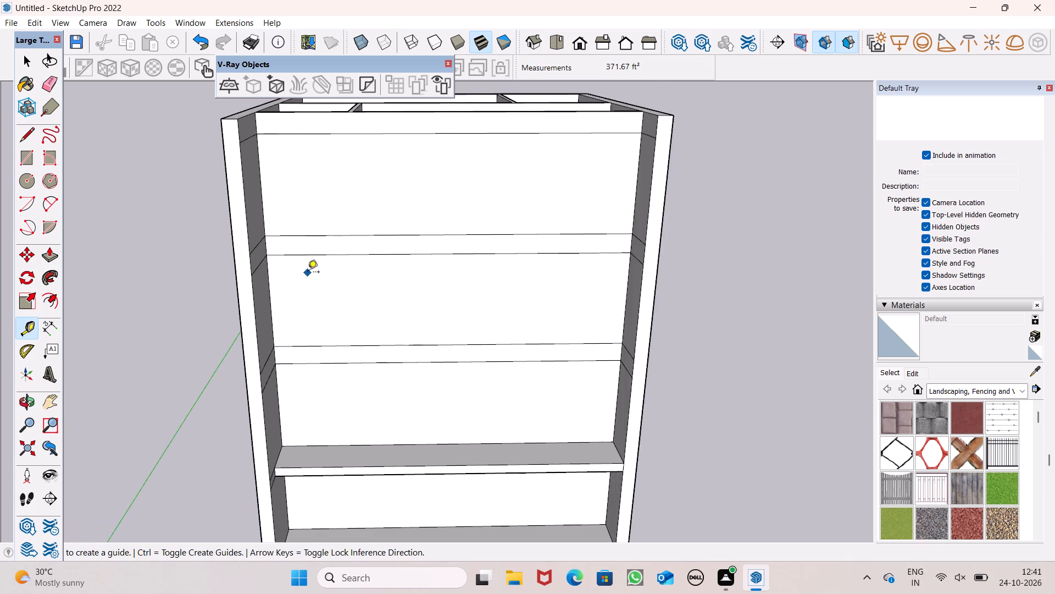
scroll(307, 278, "down", 3)
middle_click_drag(323, 287, 309, 292)
scroll(303, 296, "up", 1)
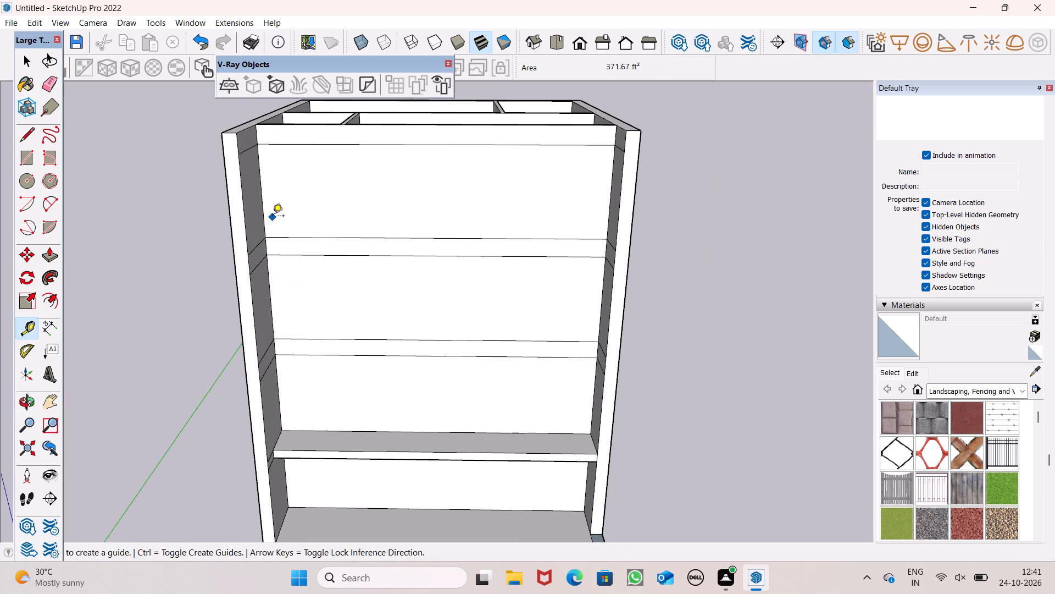
left_click(266, 217)
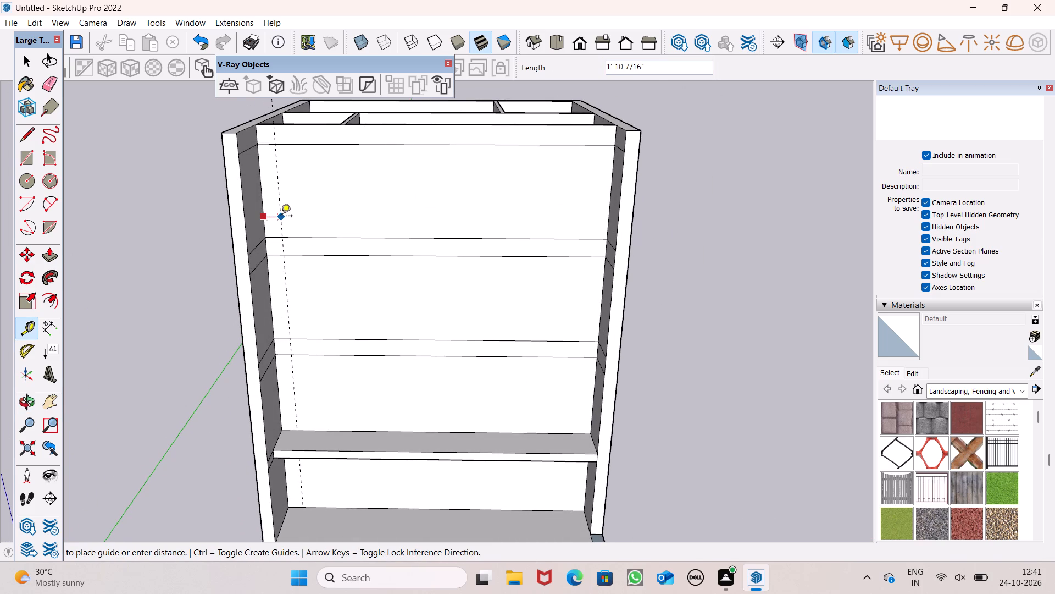
scroll(281, 217, "down", 5)
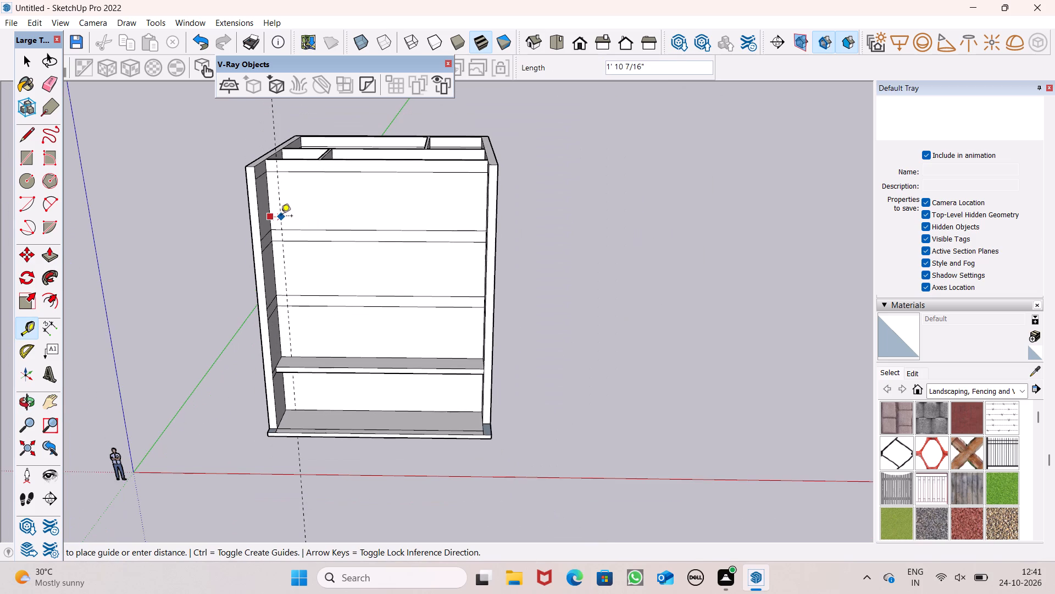
scroll(281, 217, "up", 1)
left_click(281, 217)
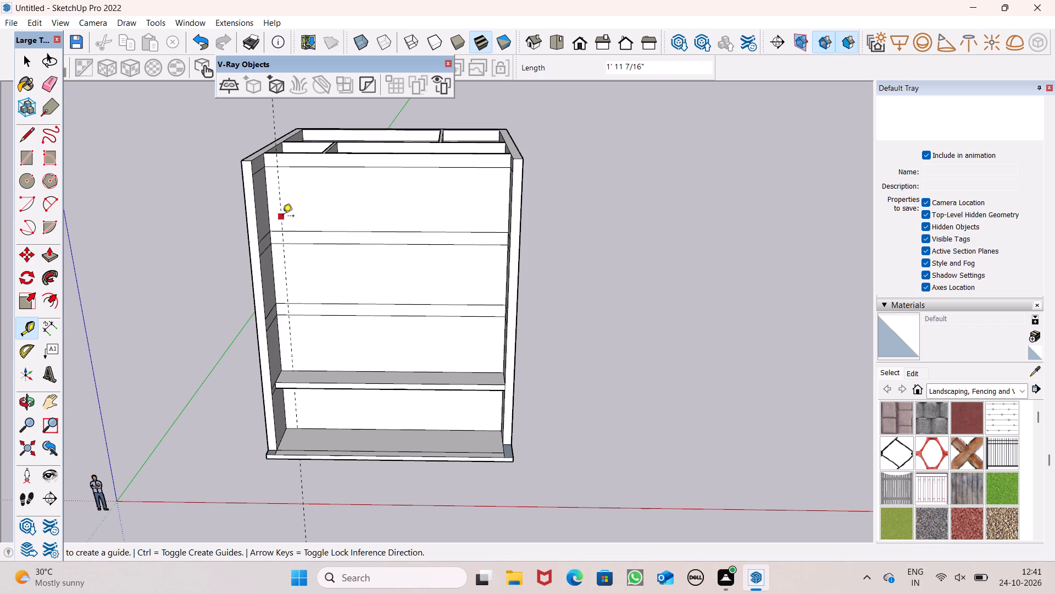
Start a second vertical guide on the recessed front wall, offset from the first guide towards the opposite side wall.
left_click(283, 216)
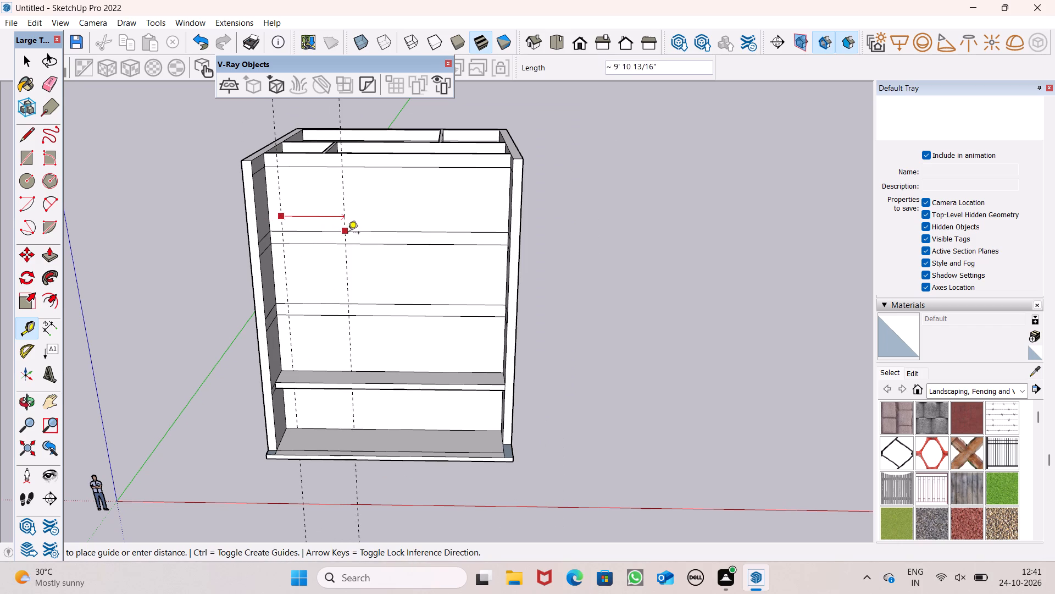
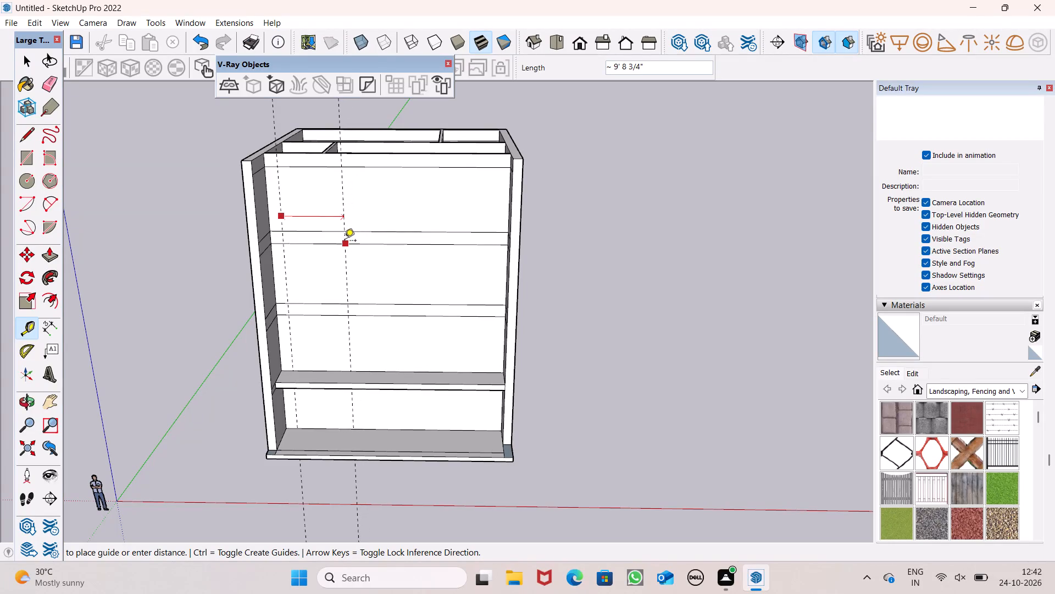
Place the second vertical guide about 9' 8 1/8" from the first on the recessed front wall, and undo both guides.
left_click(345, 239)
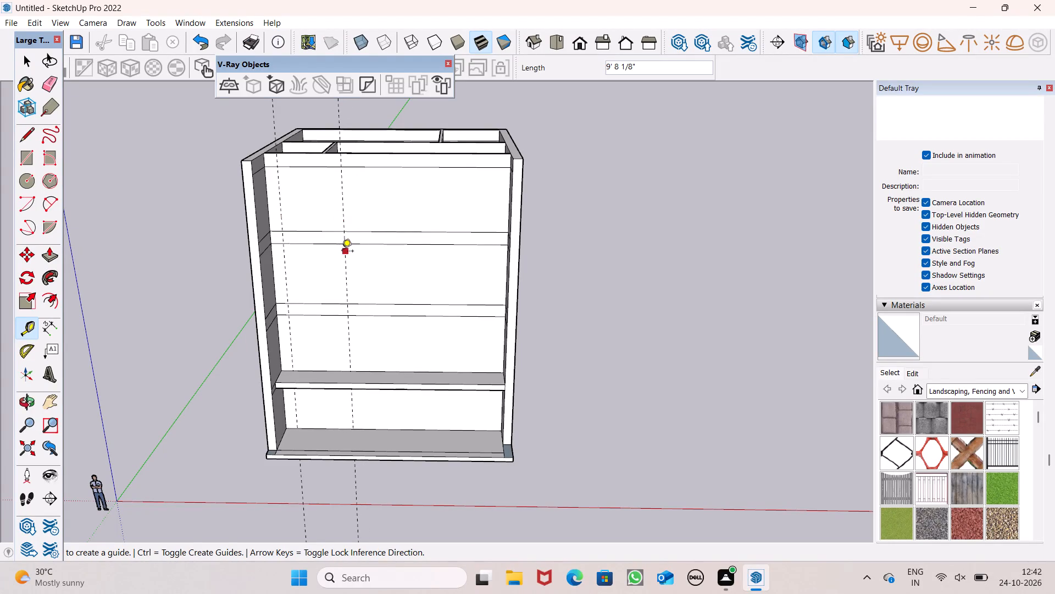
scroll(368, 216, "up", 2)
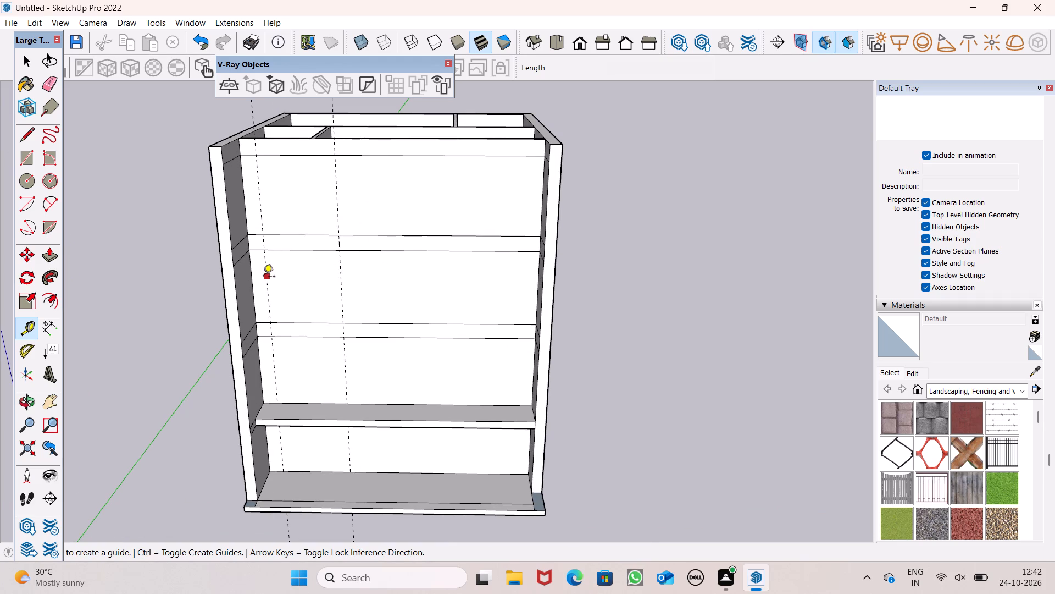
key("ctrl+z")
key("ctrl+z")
Place a vertical guide on the recessed front wall about 6 11/16" from its edge at the side wall nearer the origin.
scroll(253, 262, "up", 1)
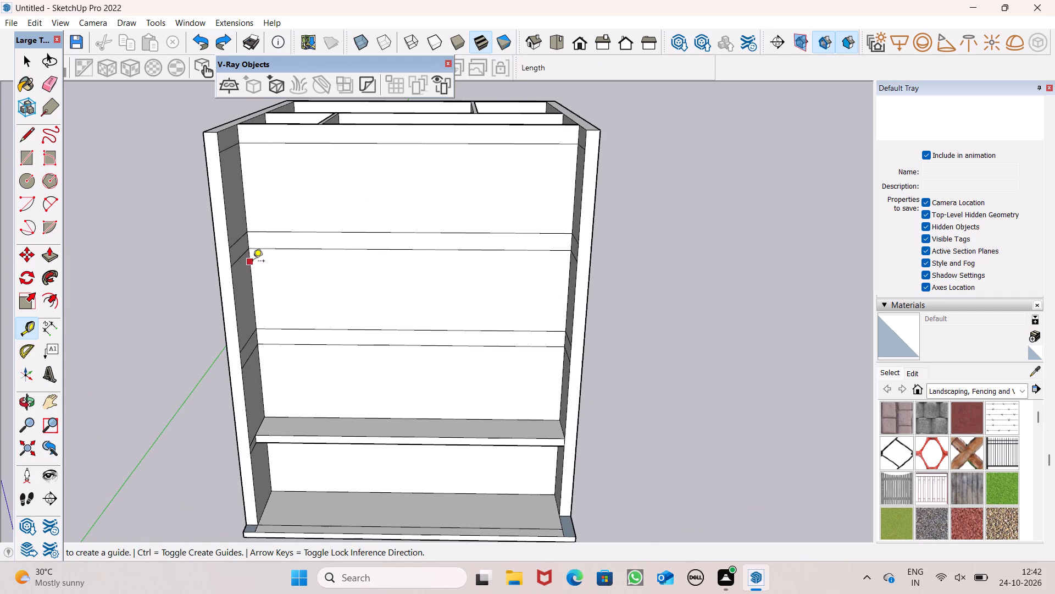
left_click(254, 280)
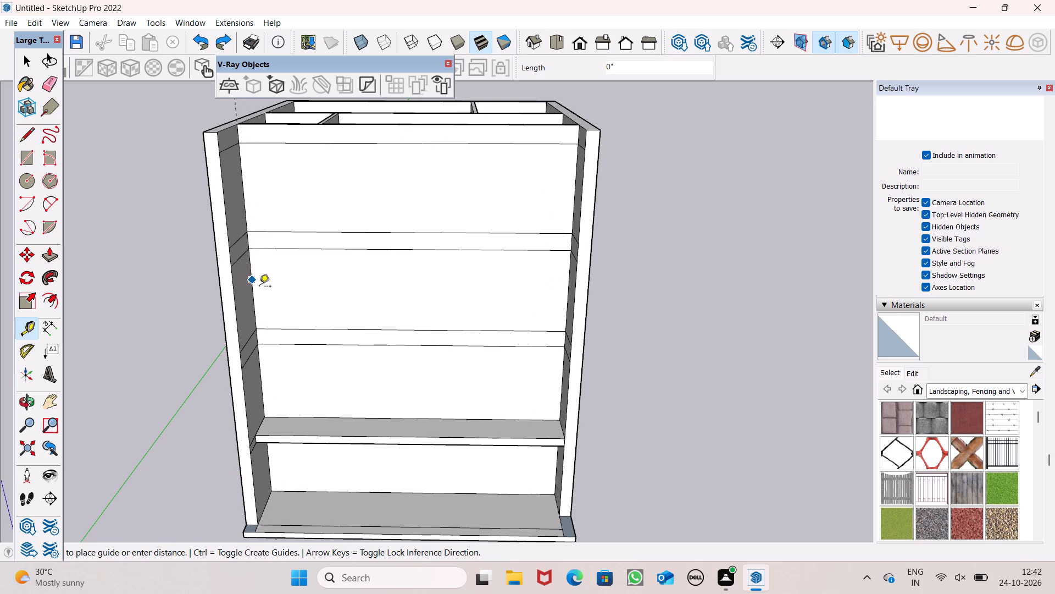
scroll(257, 285, "up", 7)
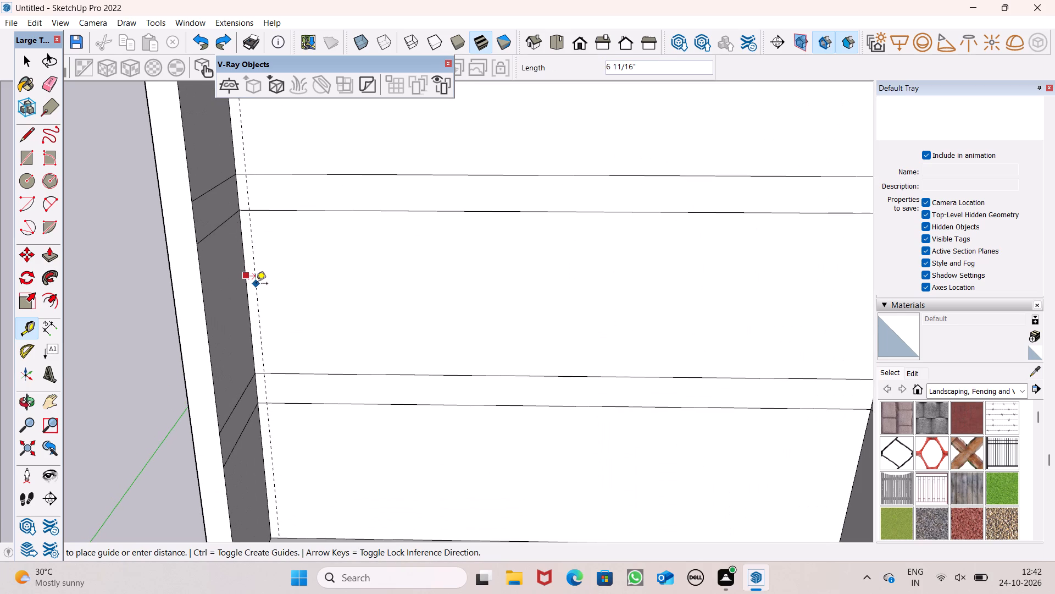
left_click(256, 284)
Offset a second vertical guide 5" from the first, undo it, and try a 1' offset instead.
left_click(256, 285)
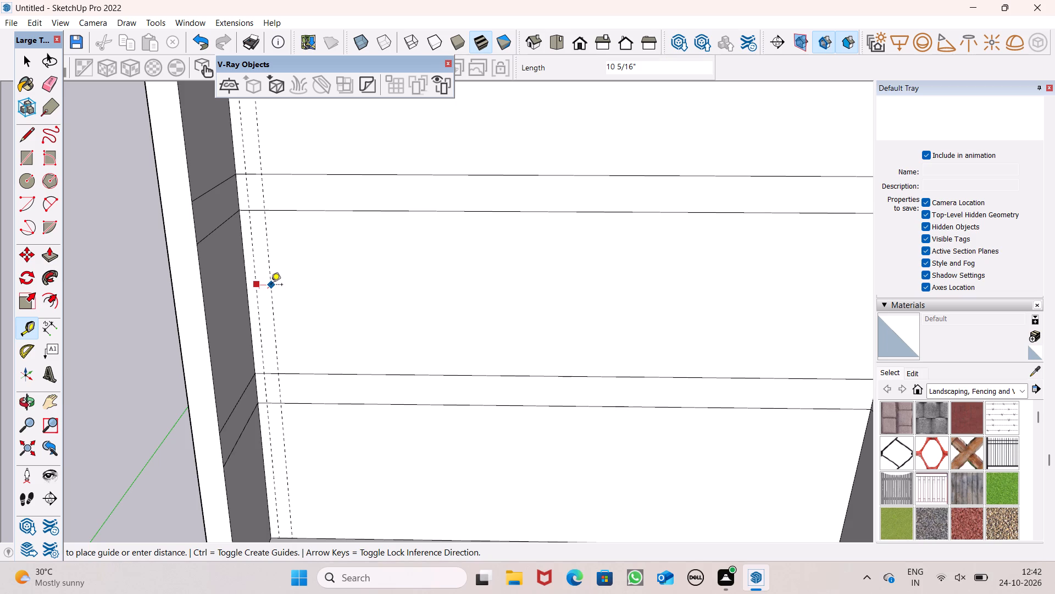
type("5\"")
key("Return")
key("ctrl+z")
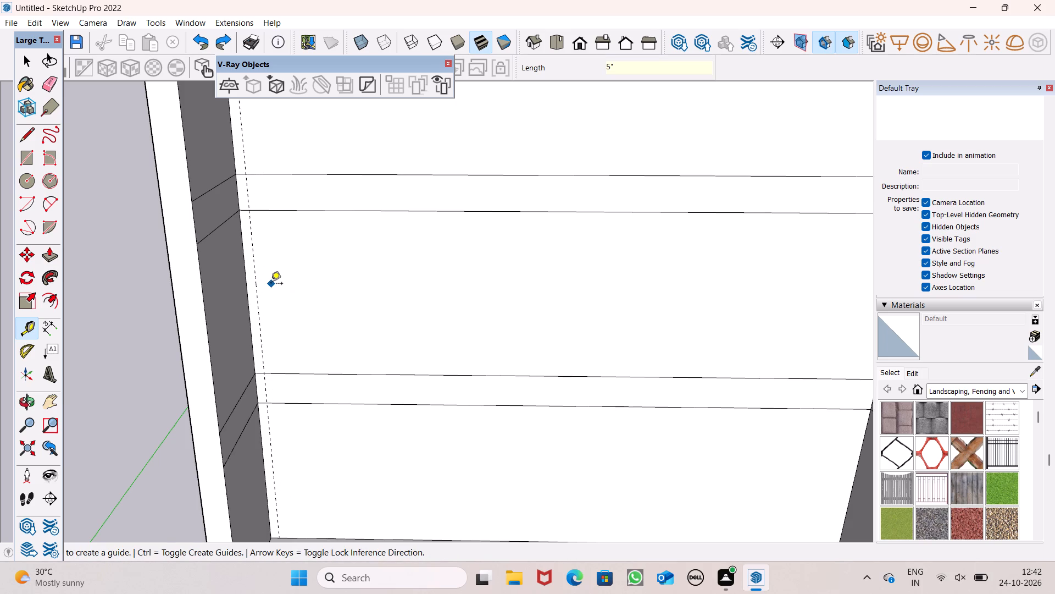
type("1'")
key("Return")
Place a second vertical guide 1' from the first one, towards the opposite side wall.
left_click(255, 283)
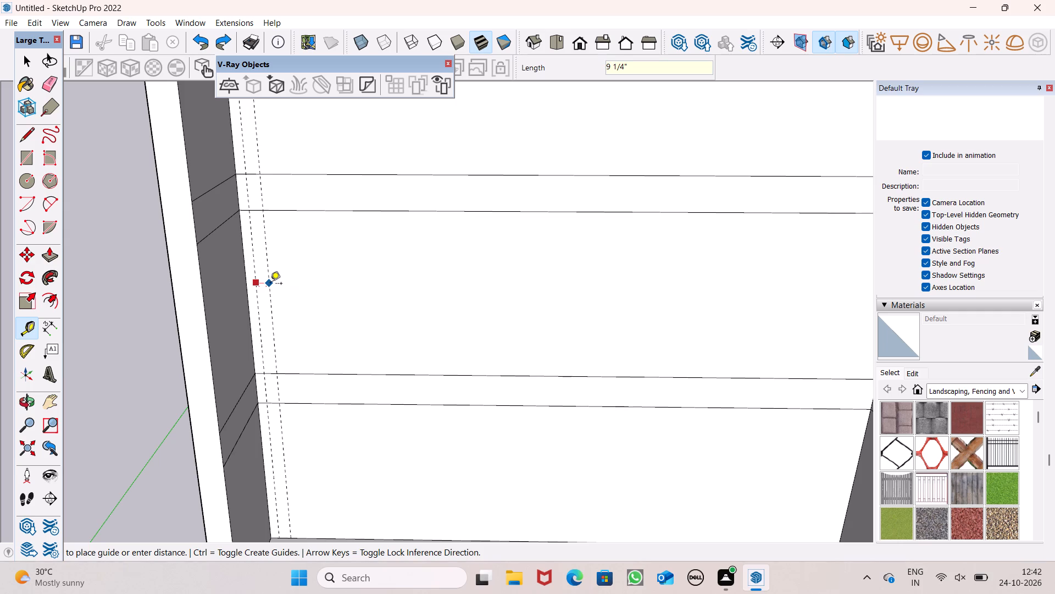
type("1'")
key("Return")
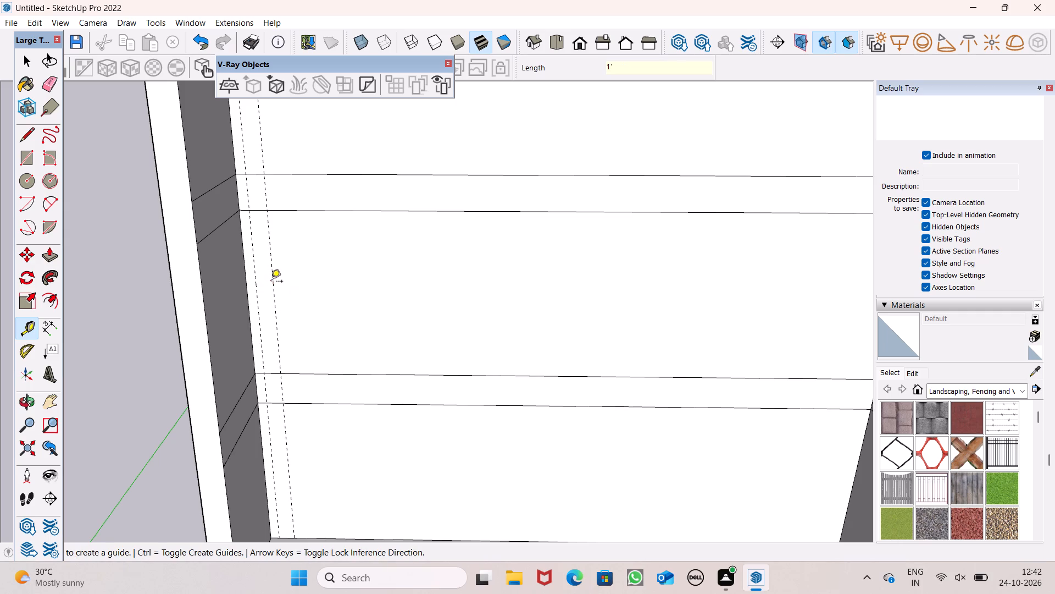
Examine the pair of vertical guides against the floor bands and side walls of the front facade.
scroll(258, 241, "down", 9)
middle_click_drag(315, 289, 274, 314)
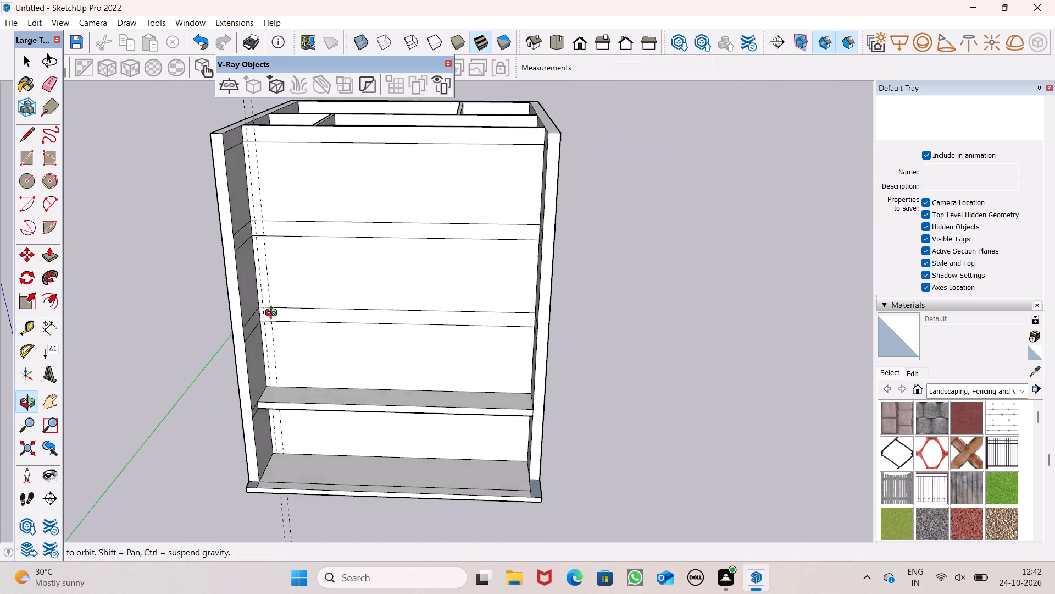
middle_click_drag(274, 314, 321, 201)
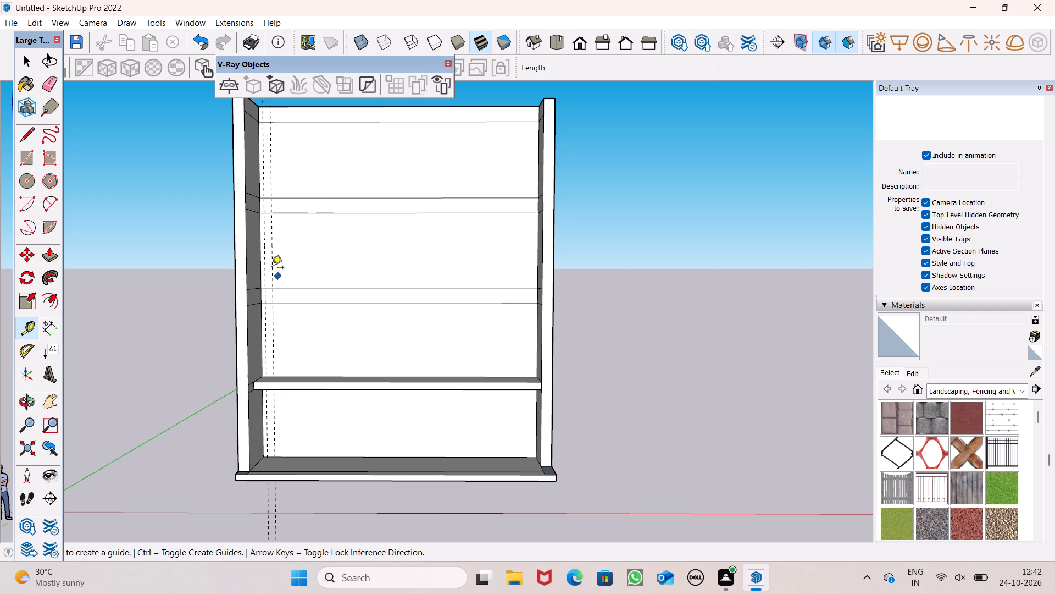
middle_click_drag(284, 267, 269, 323)
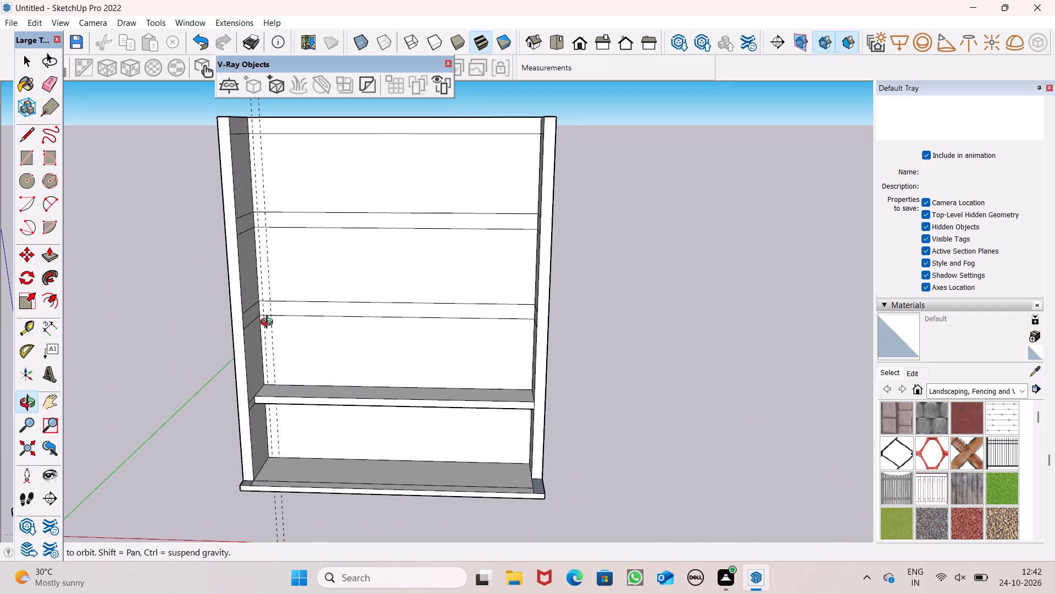
middle_click_drag(269, 323, 248, 324)
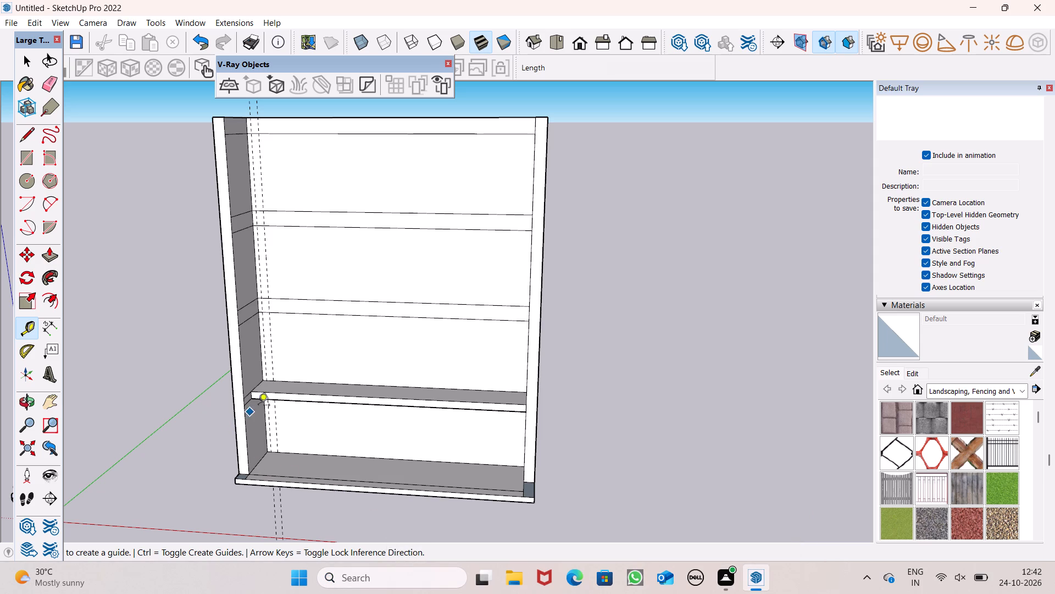
scroll(288, 392, "down", 2)
middle_click_drag(344, 402, 353, 397)
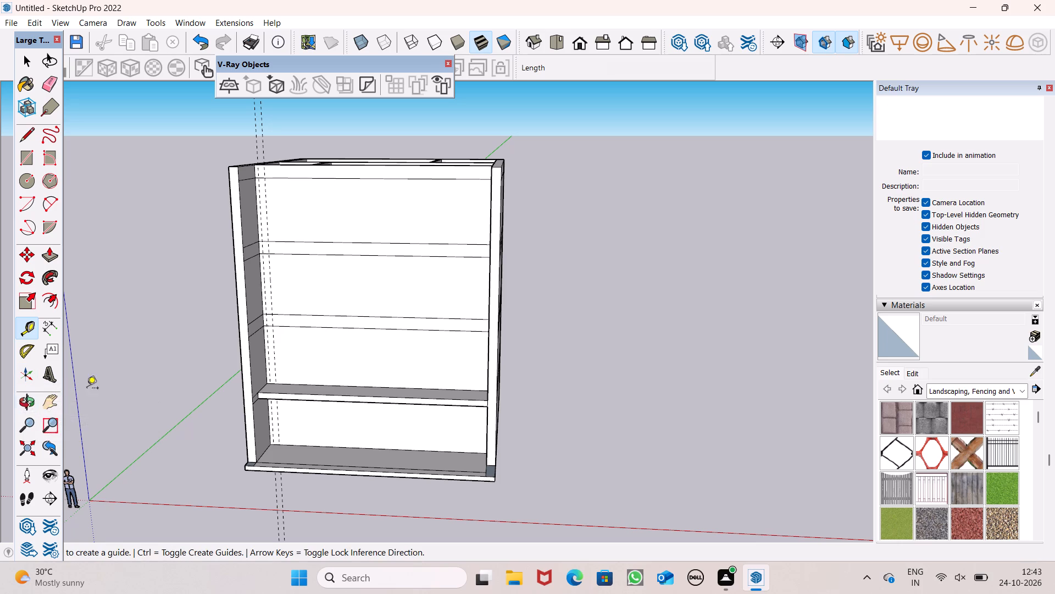
Add a second pair of vertical guides 1' apart on the recessed front wall, starting about 8' 9 1/16" beyond the first pair.
scroll(306, 276, "up", 1)
middle_click_drag(311, 285, 354, 327)
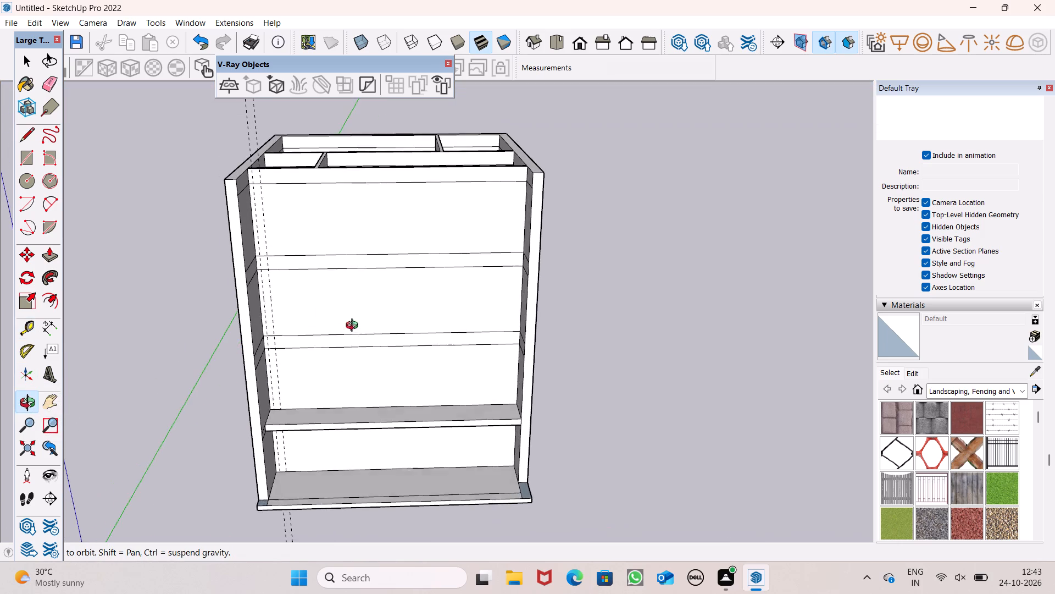
middle_click_drag(354, 327, 330, 326)
scroll(269, 249, "up", 2)
scroll(246, 269, "down", 3)
scroll(274, 206, "up", 2)
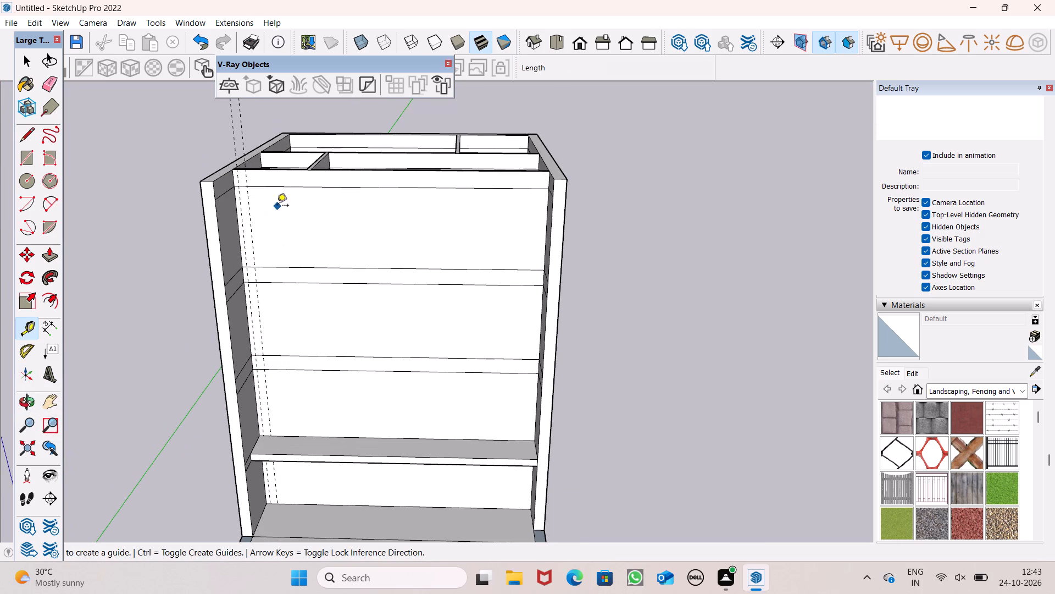
left_click_drag(252, 230, 257, 230)
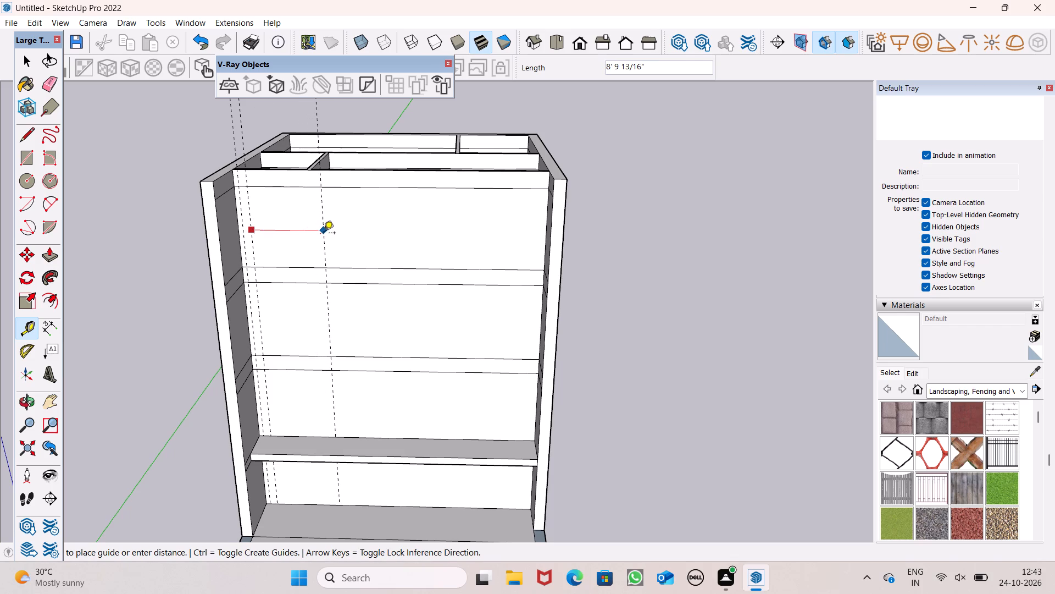
left_click(323, 233)
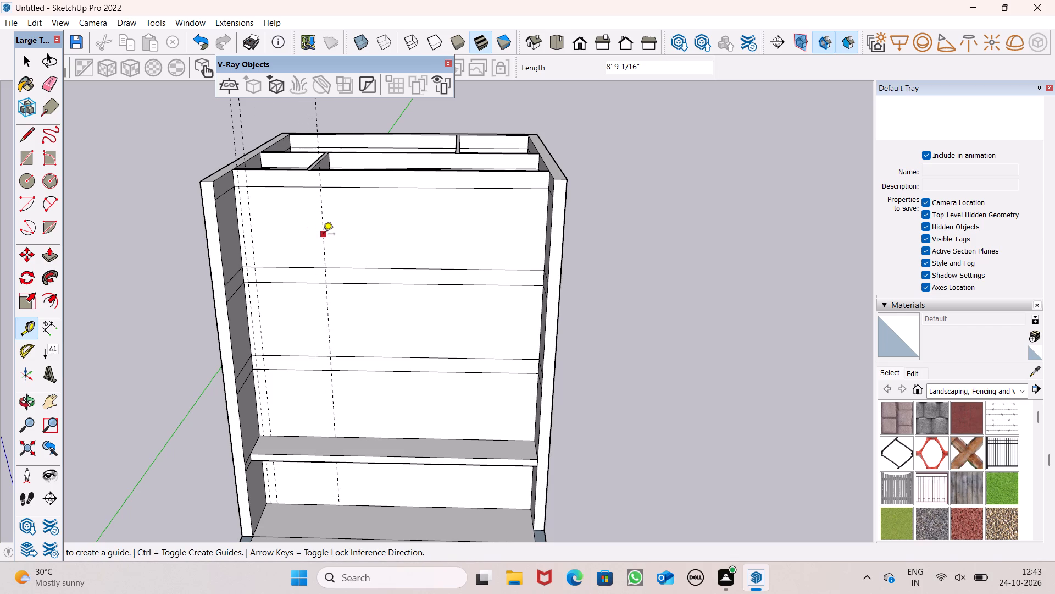
left_click(323, 235)
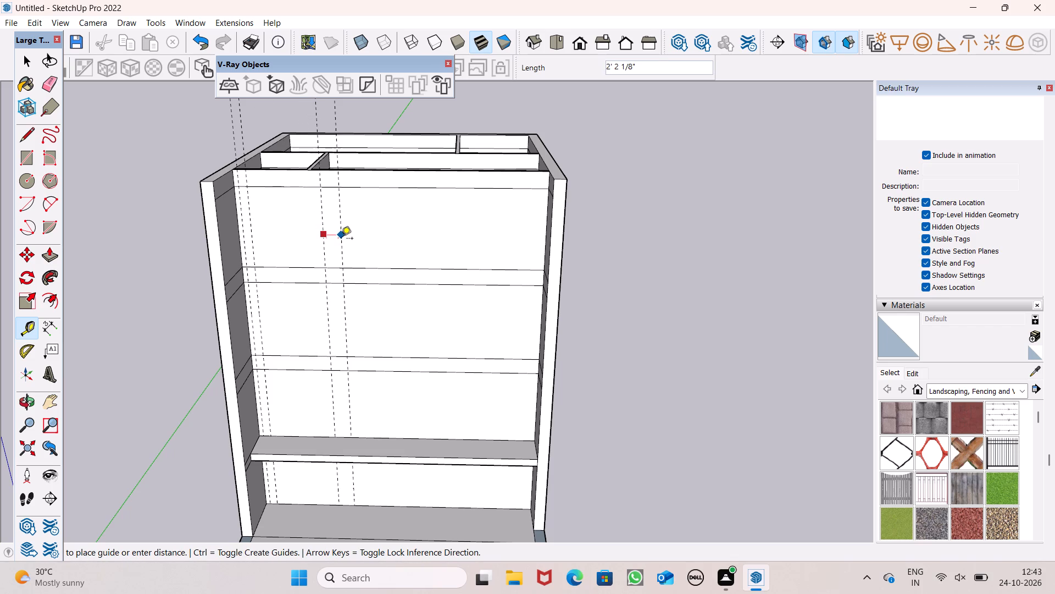
key("1")
key("apostrophe")
key("Return")
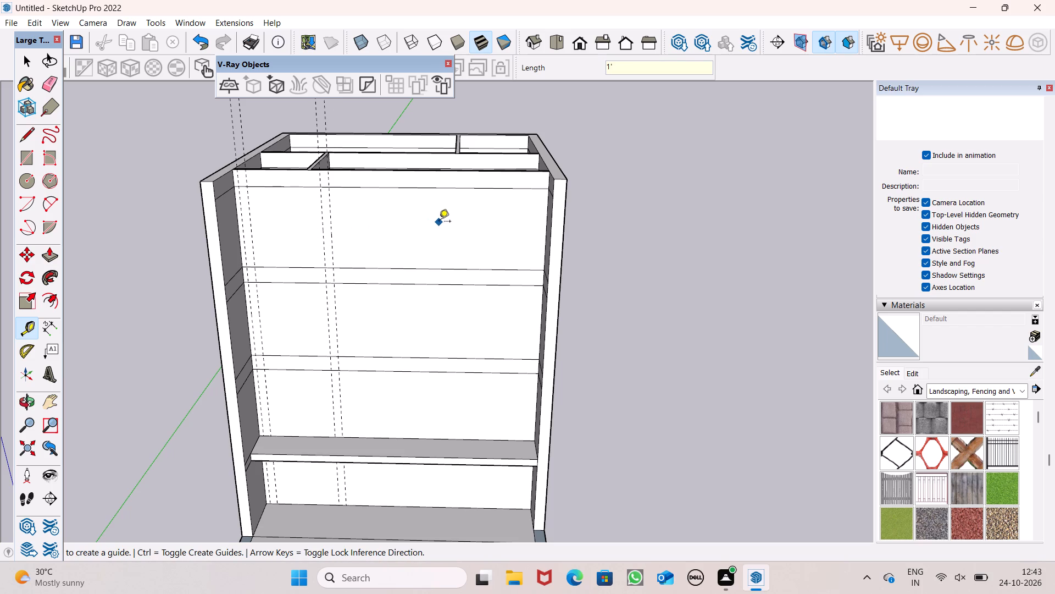
Add a third pair of vertical guides 1' apart, starting about 2' 2 9/16" beyond the second pair.
left_click(334, 237)
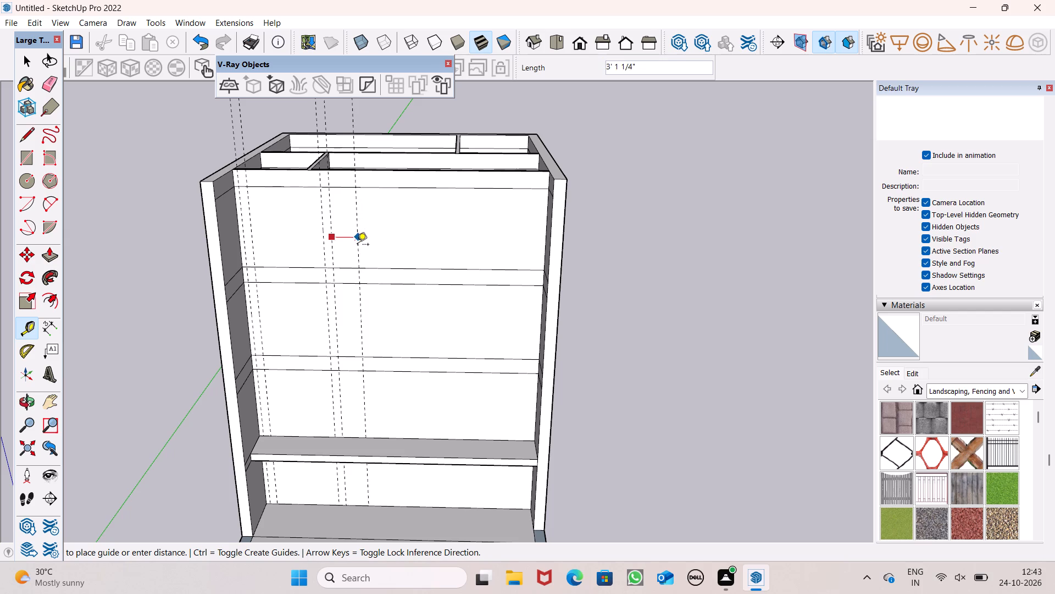
scroll(354, 248, "up", 1)
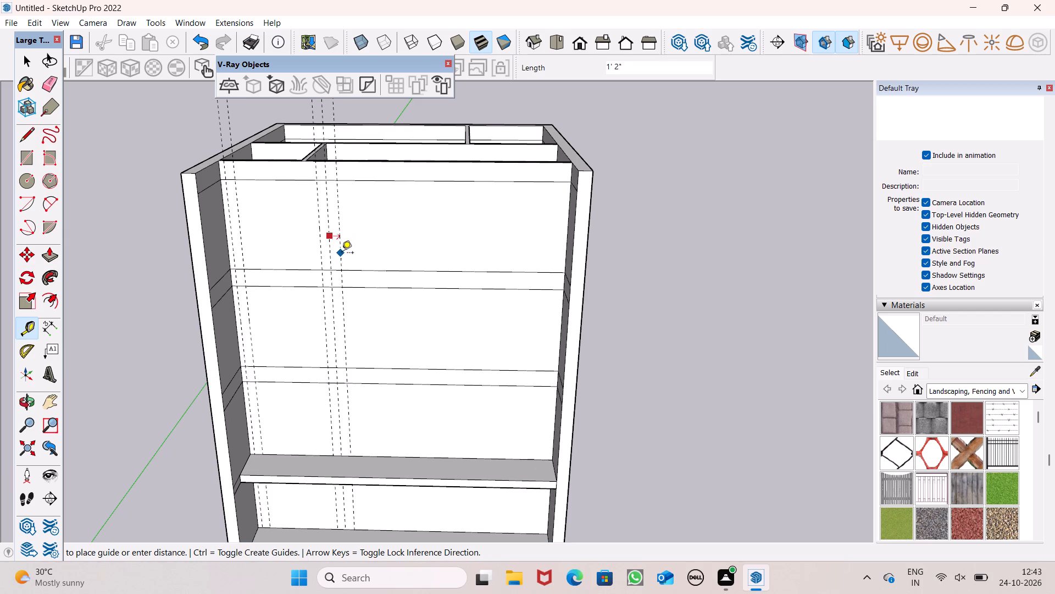
left_click(350, 251)
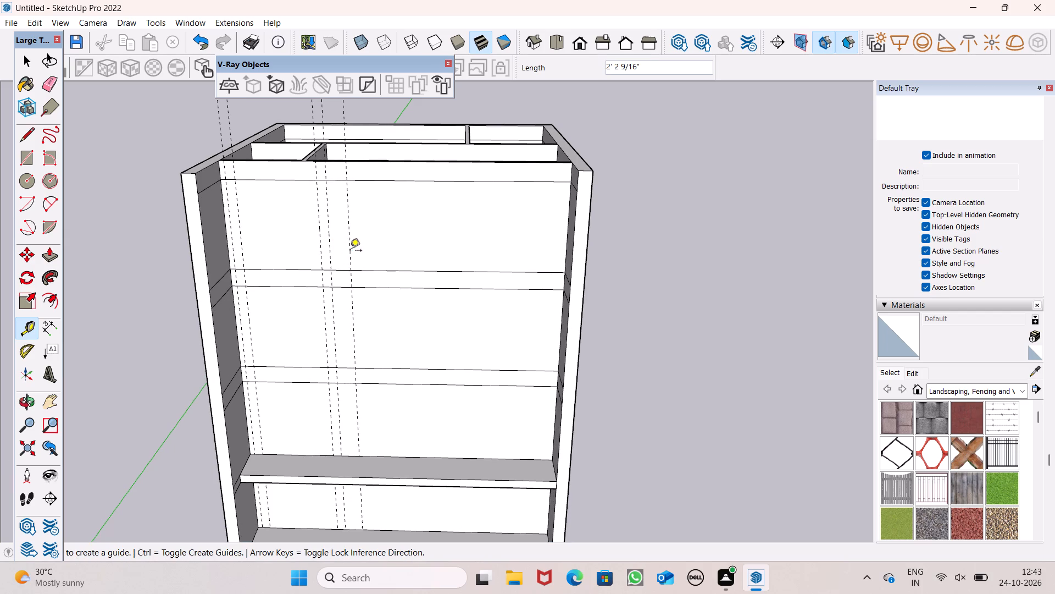
left_click(347, 252)
type("1'")
key("Return")
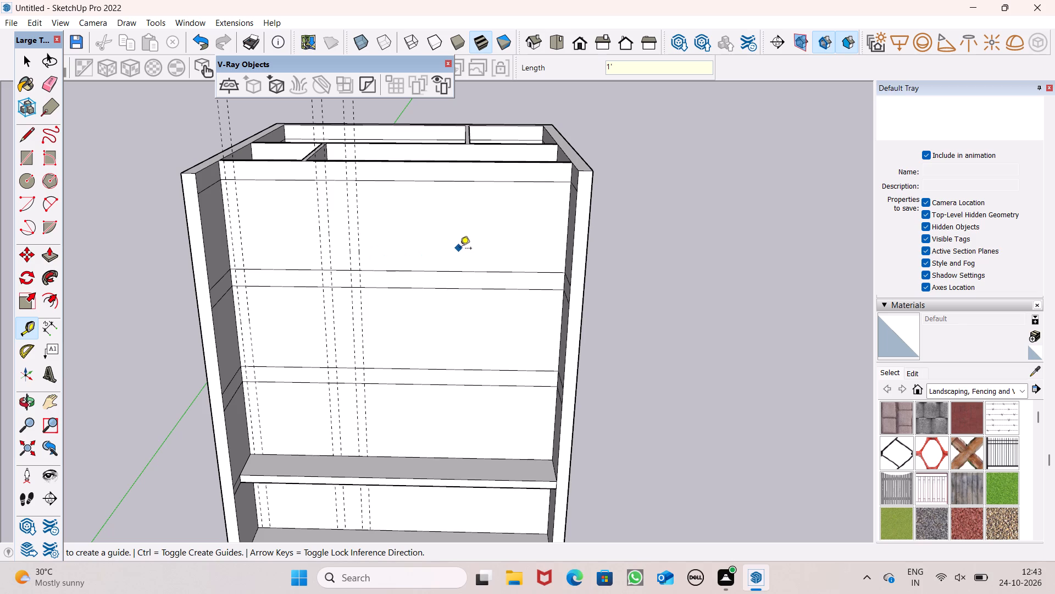
Add a pair of vertical guides 1' apart near the opposite side wall, offset inward from the recessed front wall's edge.
left_click(566, 236)
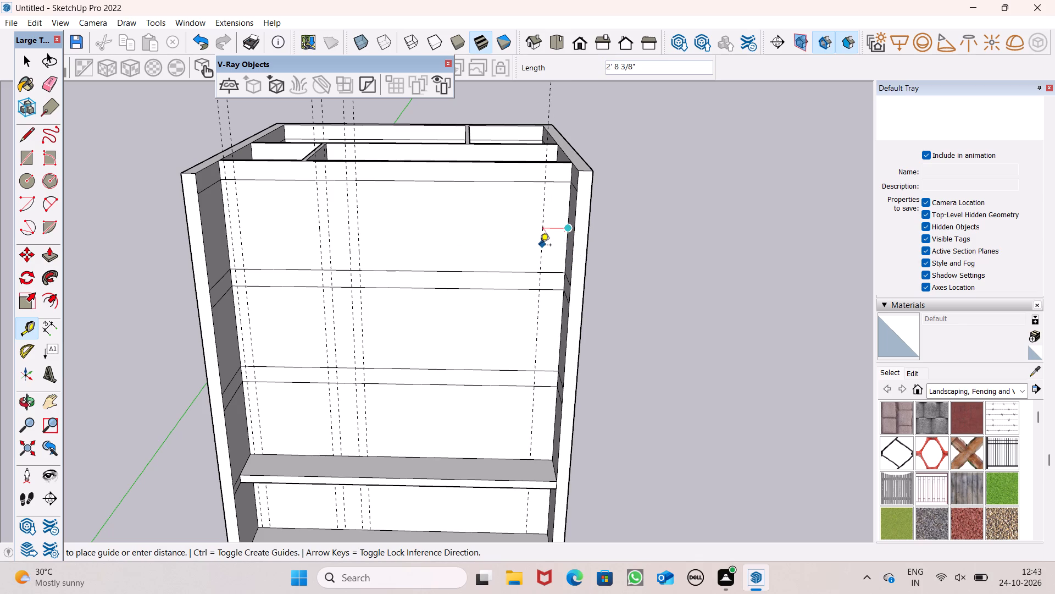
left_click(538, 245)
left_click(538, 245)
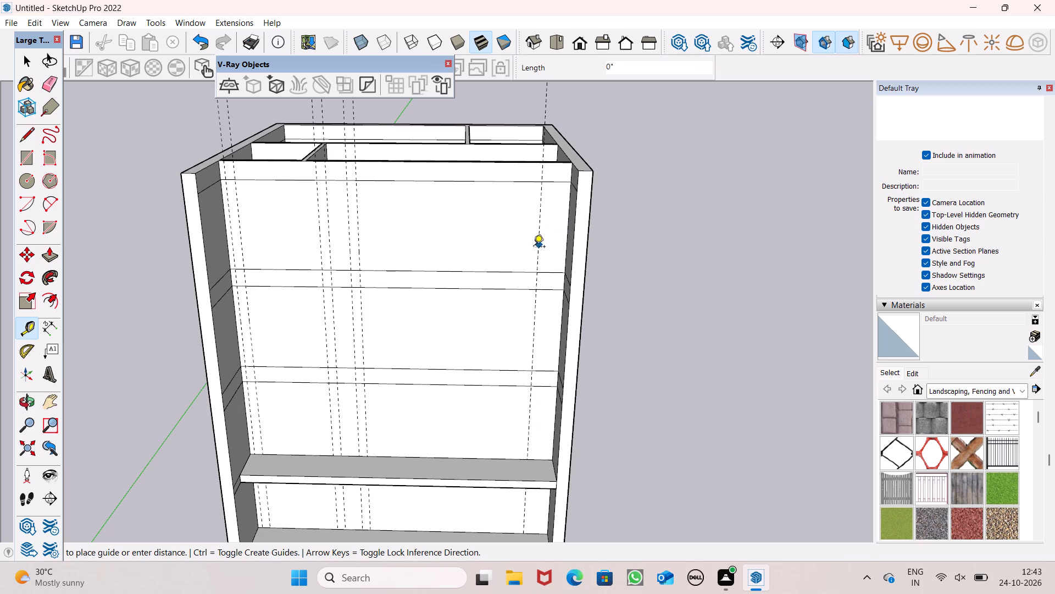
type("1'")
key("Return")
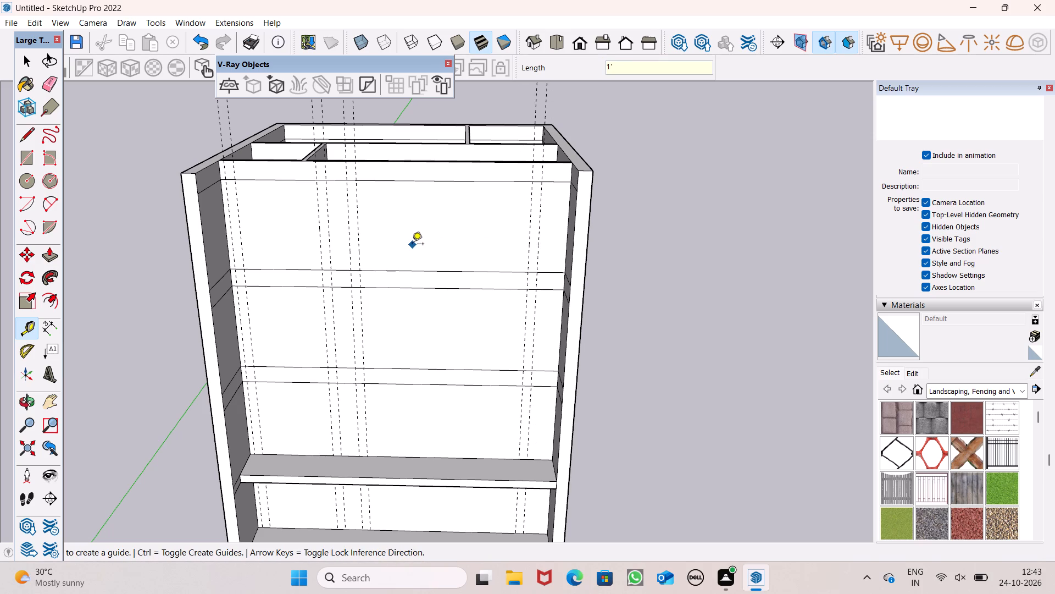
Examine the layout of the four guide pairs across the recessed front wall from several angles.
middle_click_drag(372, 268, 338, 227)
scroll(336, 223, "down", 1)
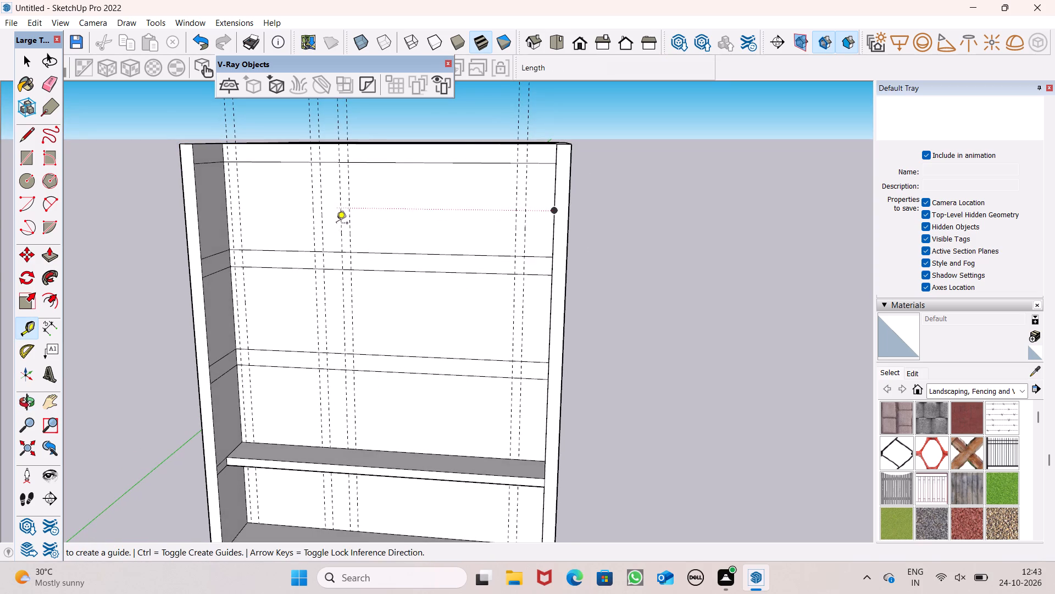
scroll(336, 224, "down", 1)
scroll(204, 186, "up", 1)
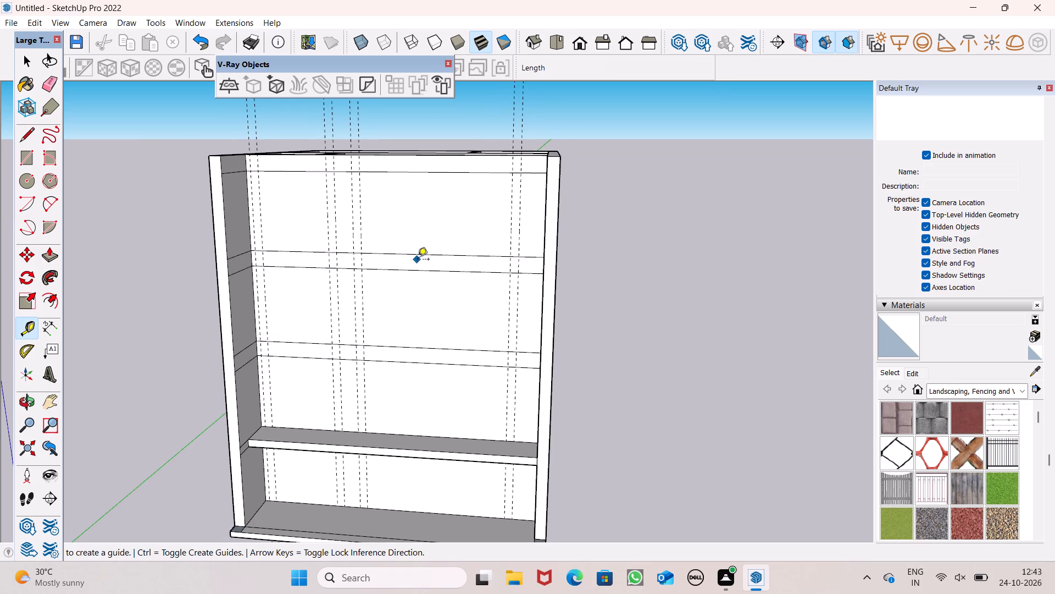
scroll(418, 263, "down", 1)
scroll(256, 239, "down", 2)
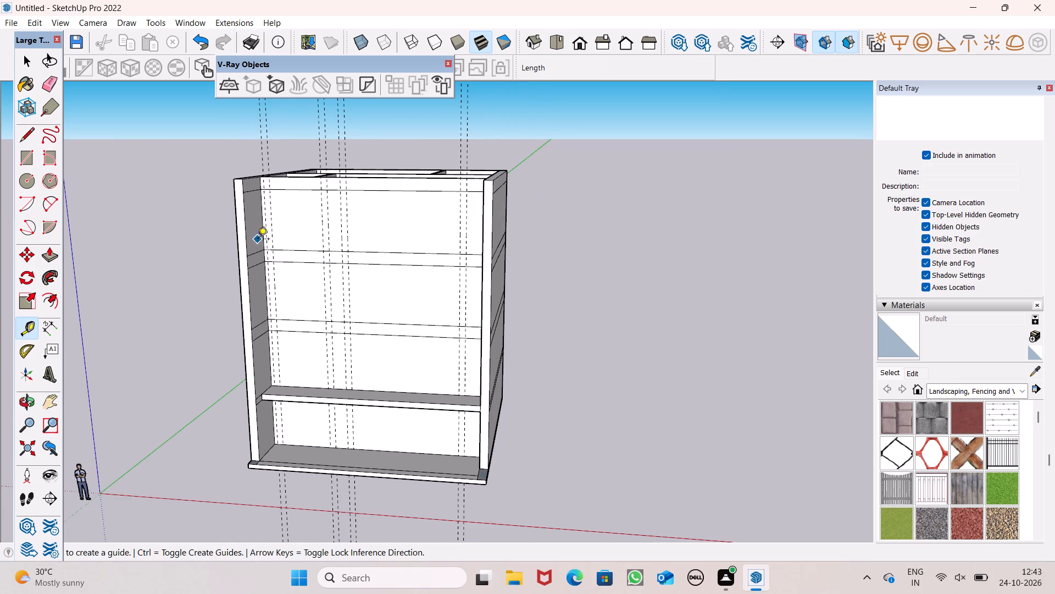
middle_click_drag(258, 256, 254, 283)
scroll(242, 230, "up", 1)
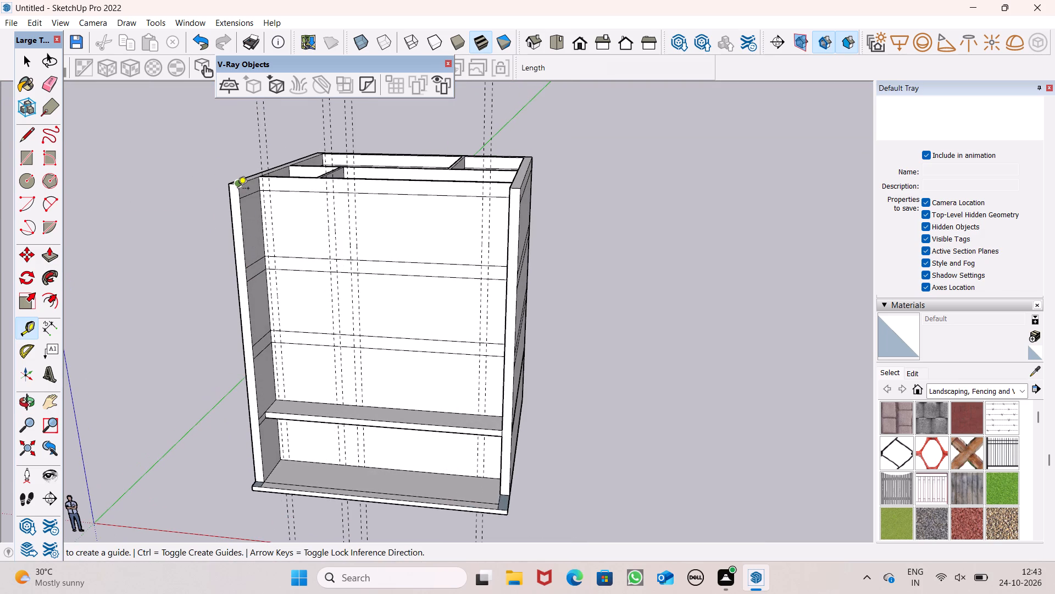
scroll(253, 149, "up", 1)
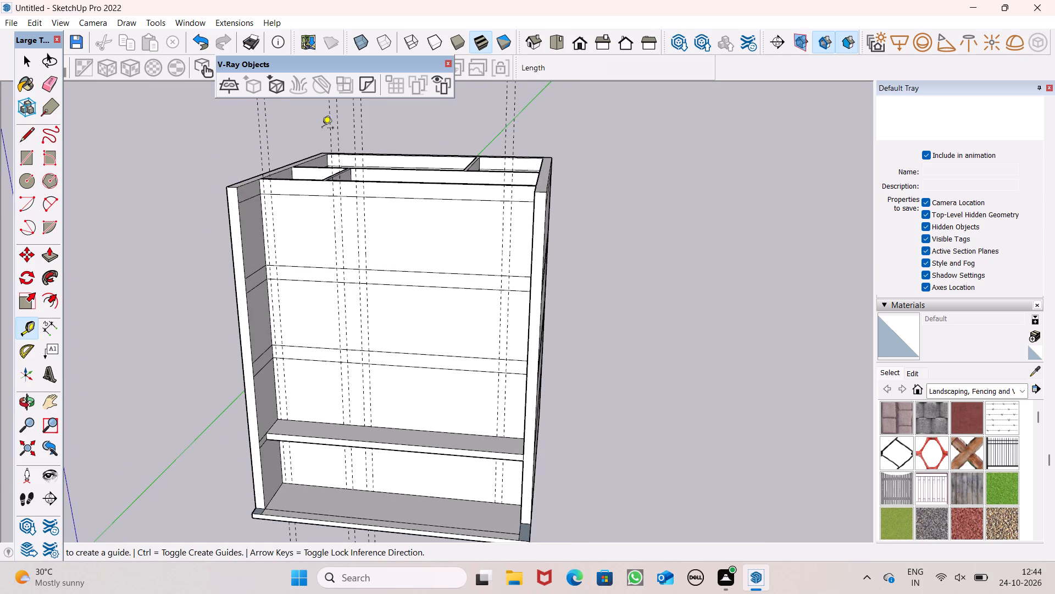
scroll(188, 184, "up", 2)
scroll(186, 182, "down", 2)
middle_click_drag(215, 223, 182, 217)
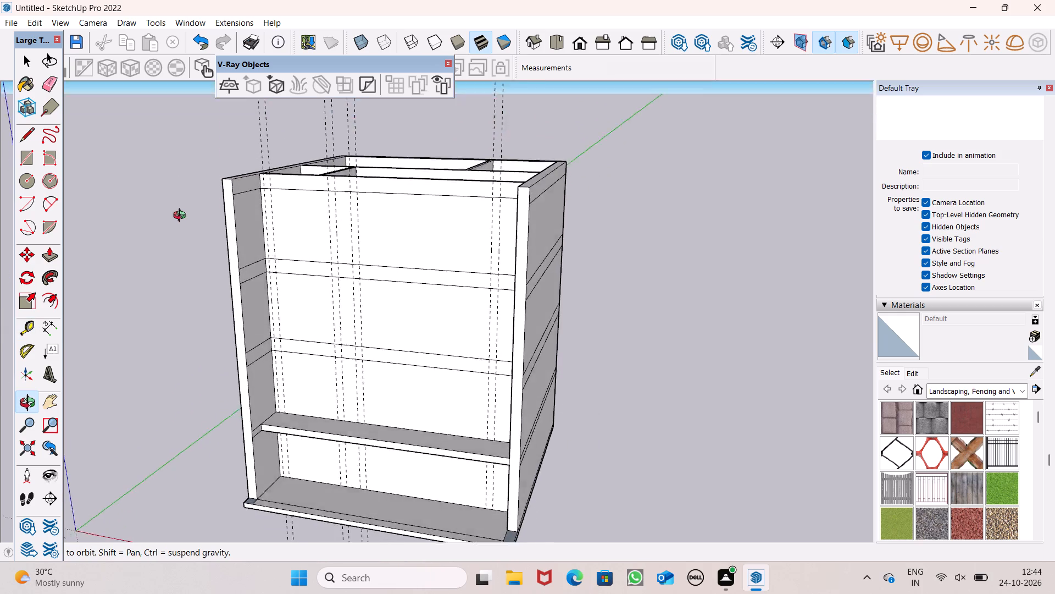
Add a horizontal guide 1' below the uppermost floor line on the recessed front wall.
middle_click_drag(182, 217, 248, 210)
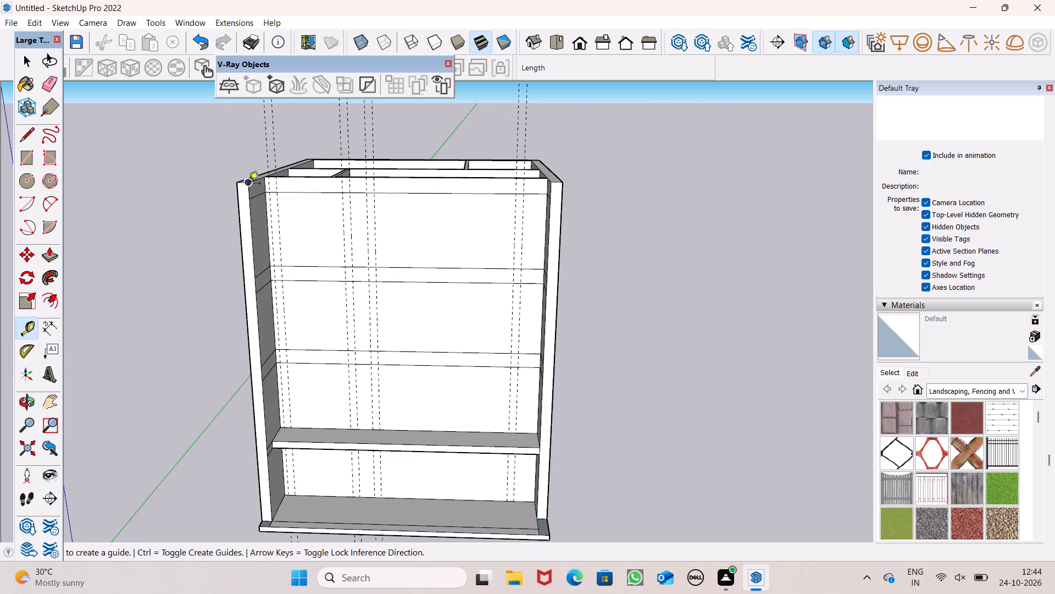
scroll(319, 191, "up", 3)
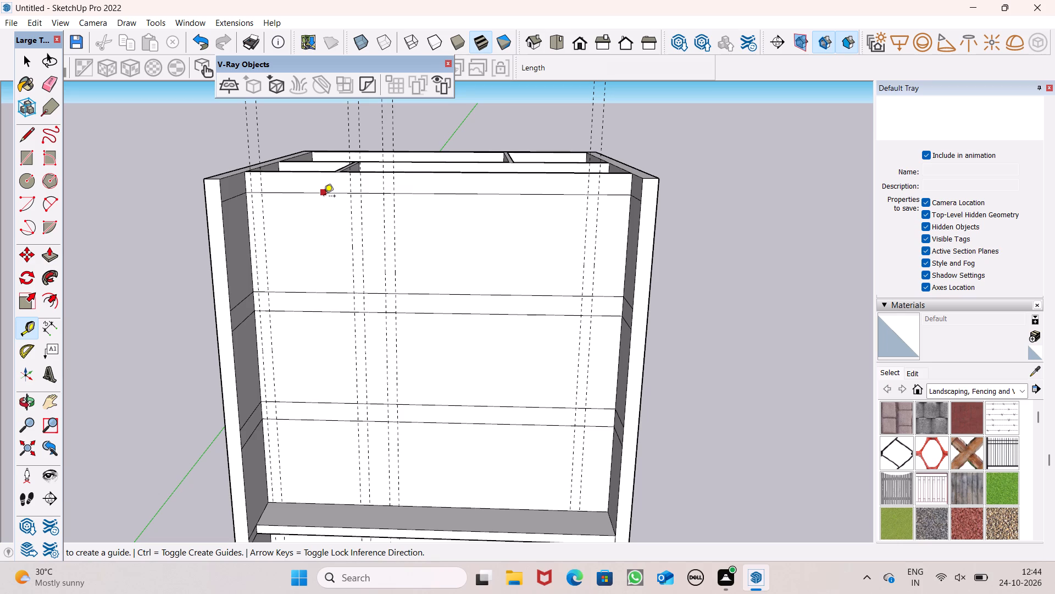
left_click(324, 197)
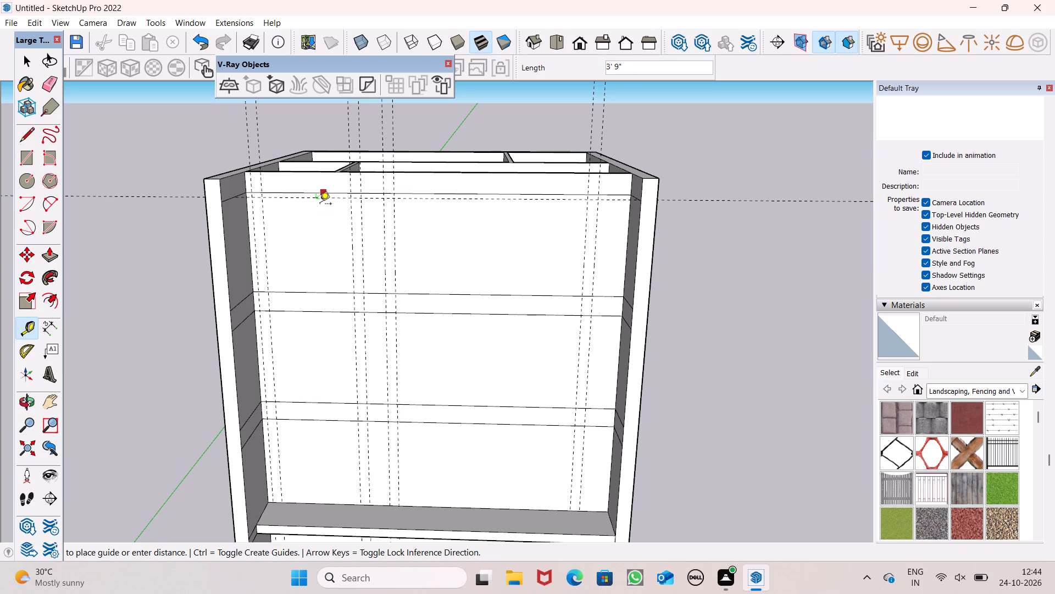
scroll(320, 208, "up", 6)
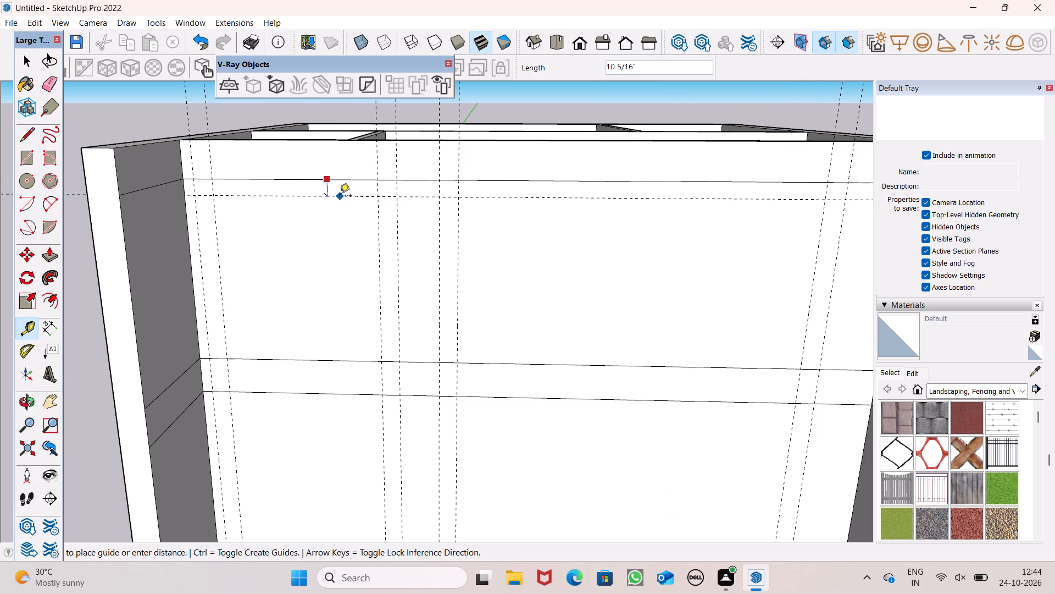
type("1'")
key("Return")
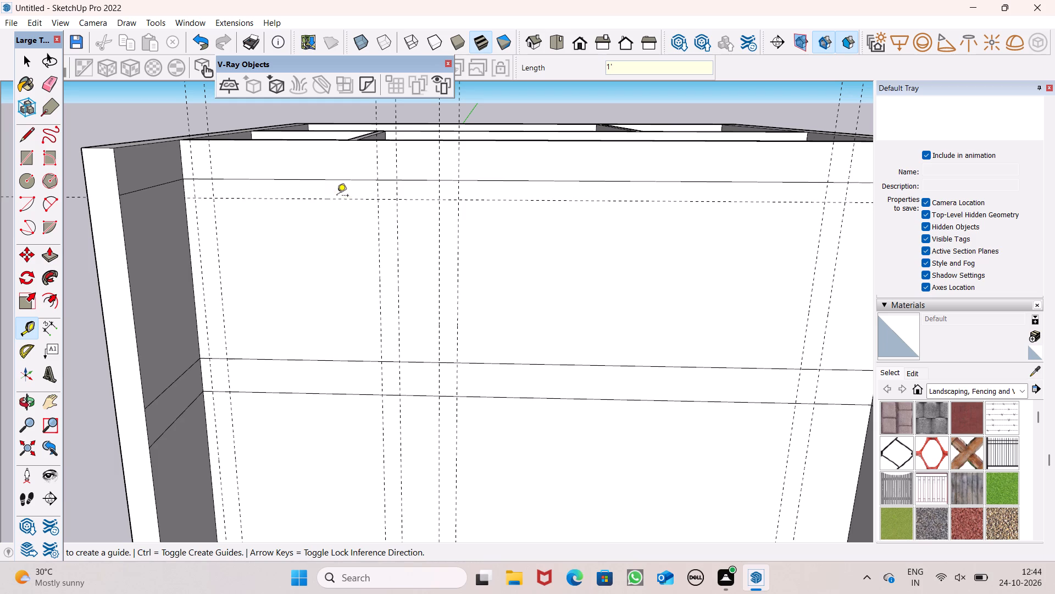
Add a horizontal guide 1' above the upper edge of the next floor band down on the recessed front wall.
scroll(313, 137, "down", 1)
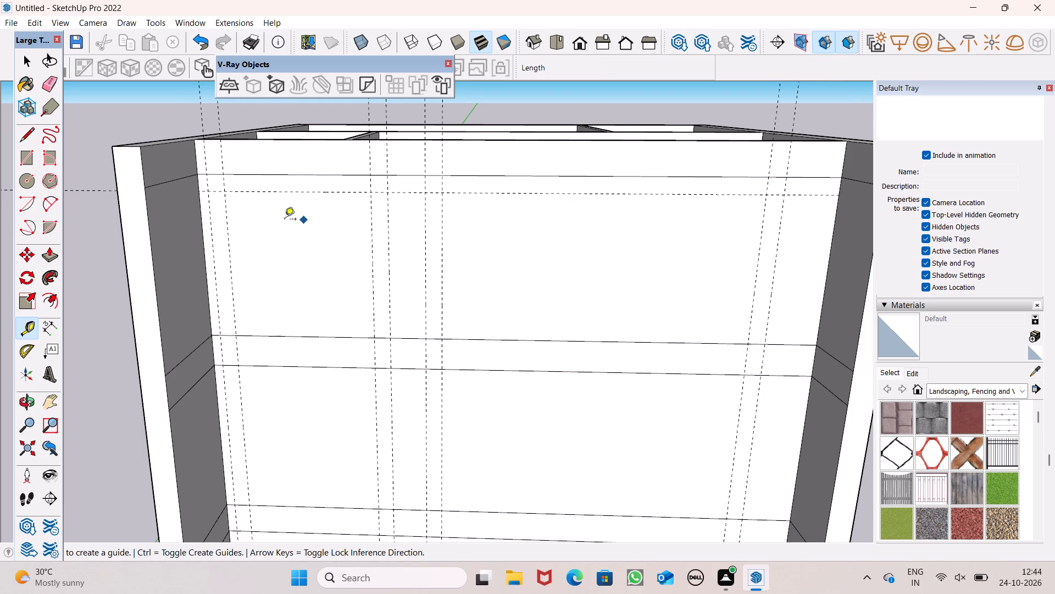
scroll(247, 213, "down", 3)
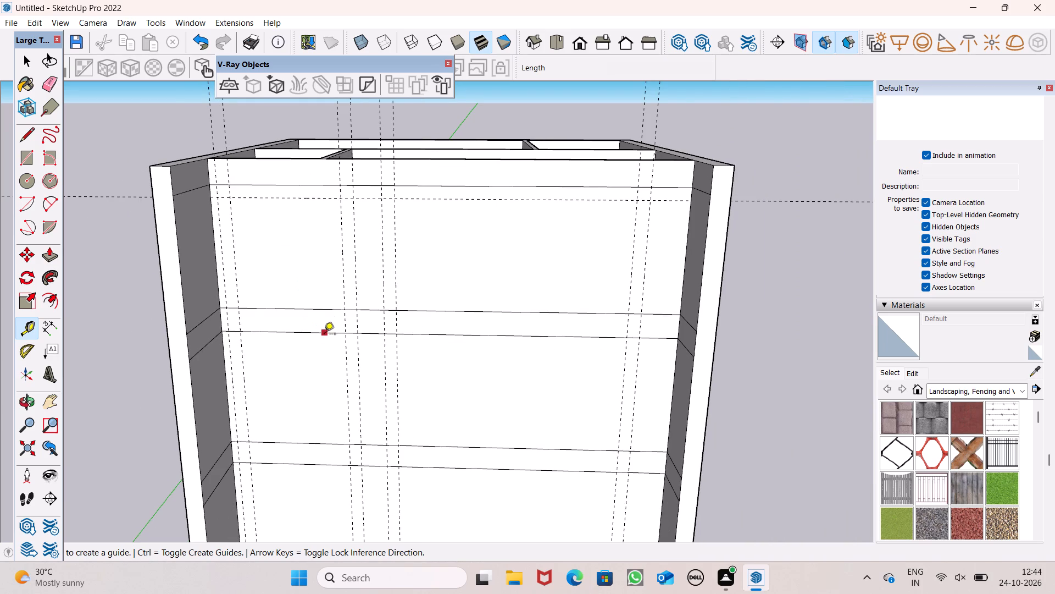
scroll(324, 320, "up", 1)
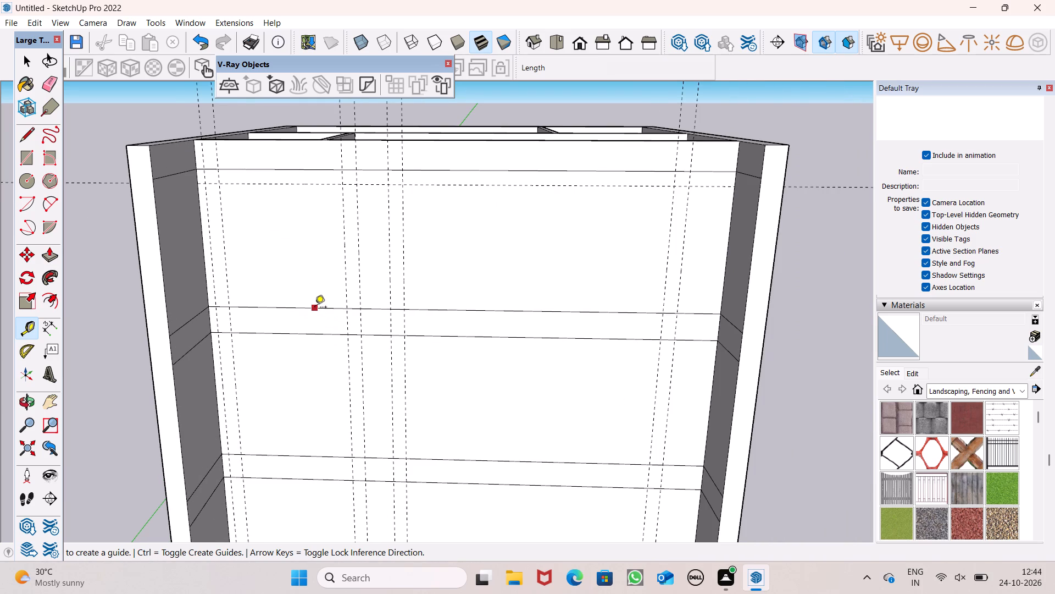
left_click(315, 307)
type("1'")
key("Return")
Draw a 1' by 10' vertical rectangle between the first guide pair, from the uppermost floor line down to the next floor band.
scroll(306, 243, "down", 2)
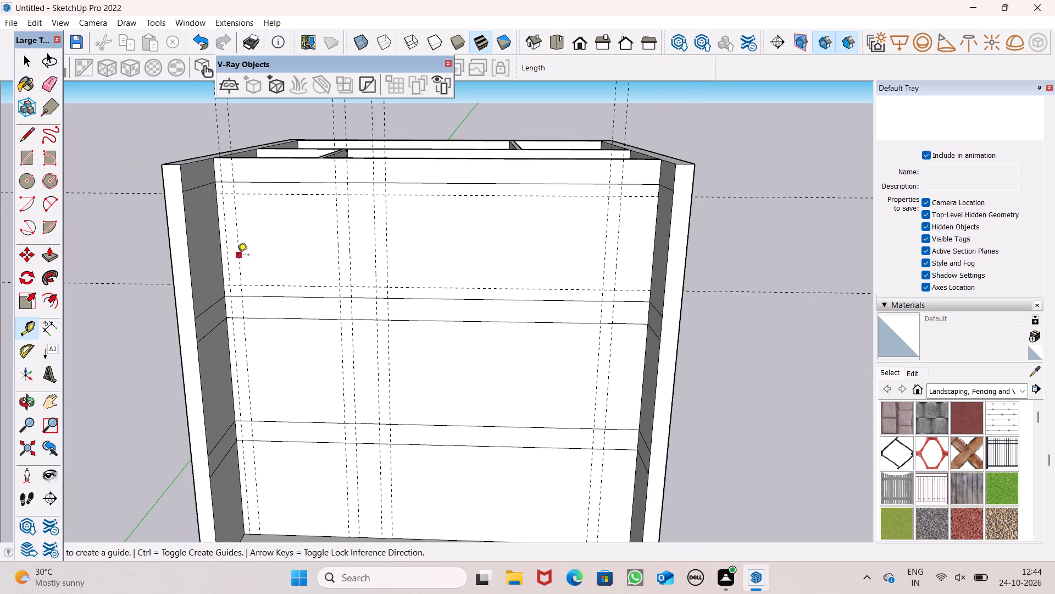
key("space")
left_click(27, 157)
scroll(238, 235, "up", 6)
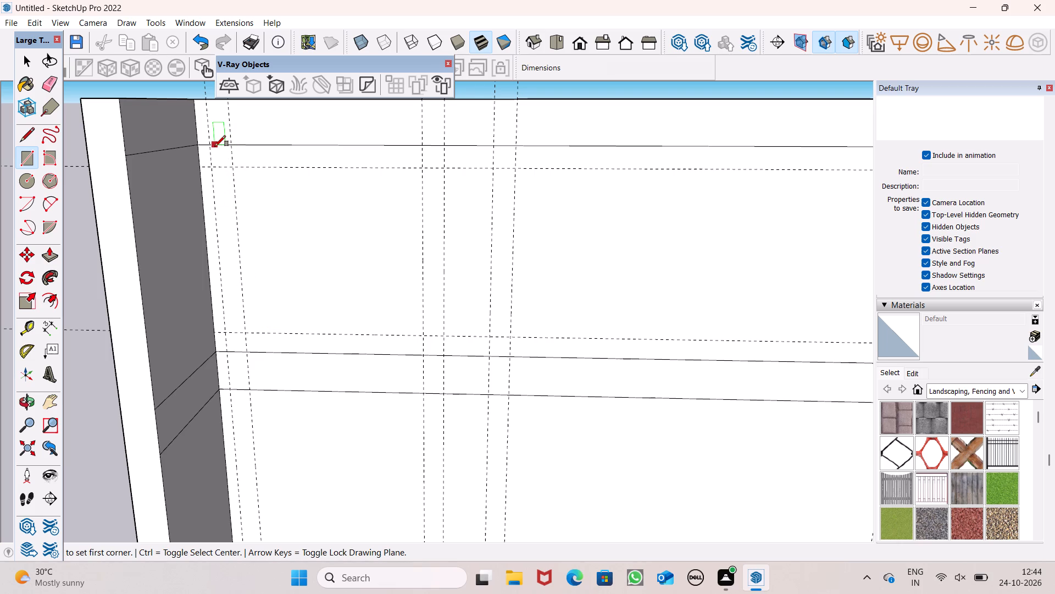
left_click_drag(210, 147, 215, 154)
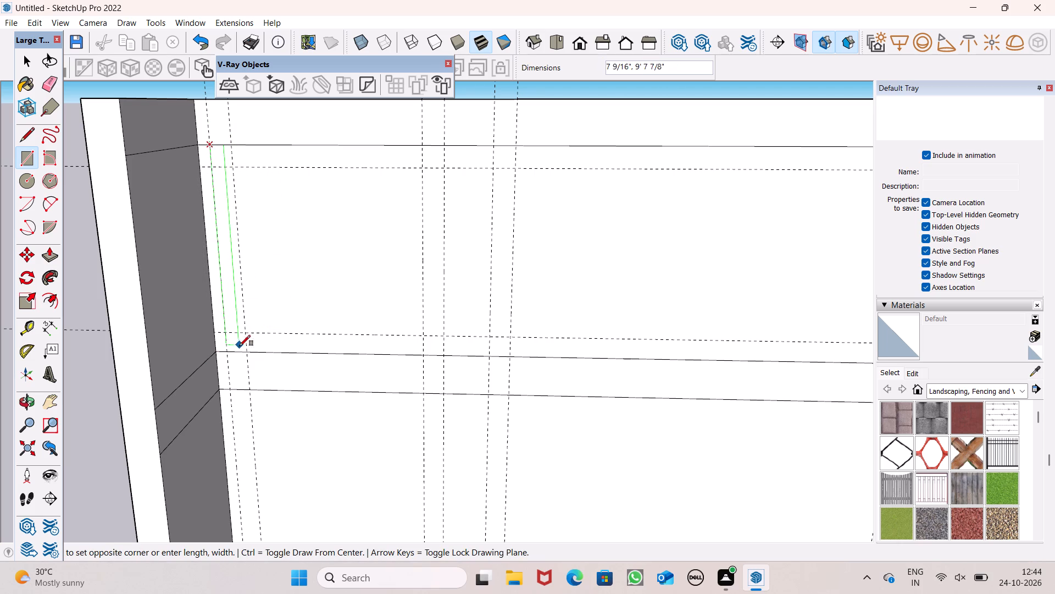
scroll(253, 351, "up", 4)
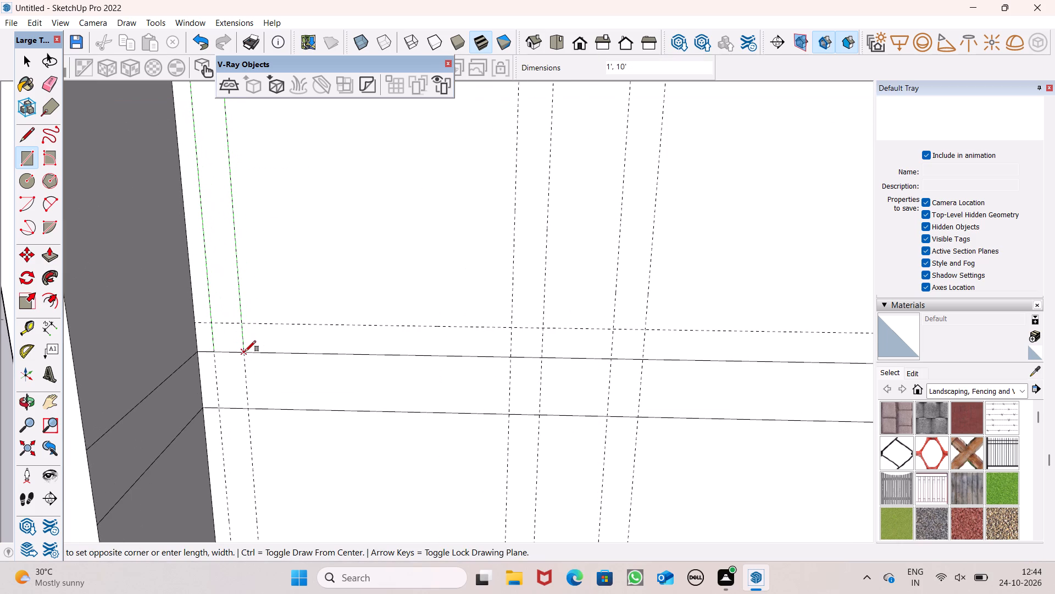
scroll(240, 327, "down", 1)
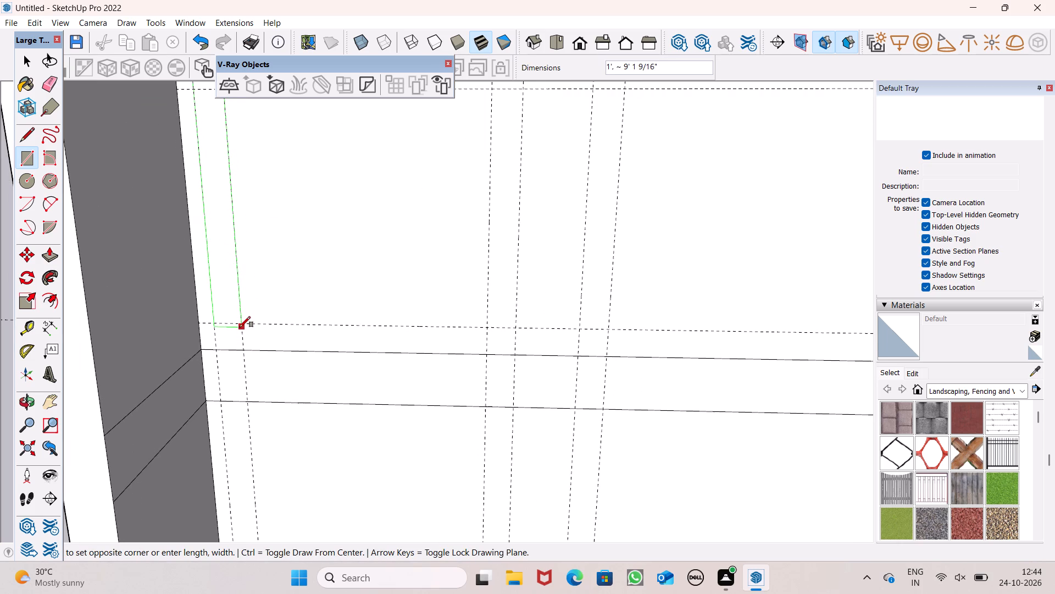
scroll(240, 328, "down", 3)
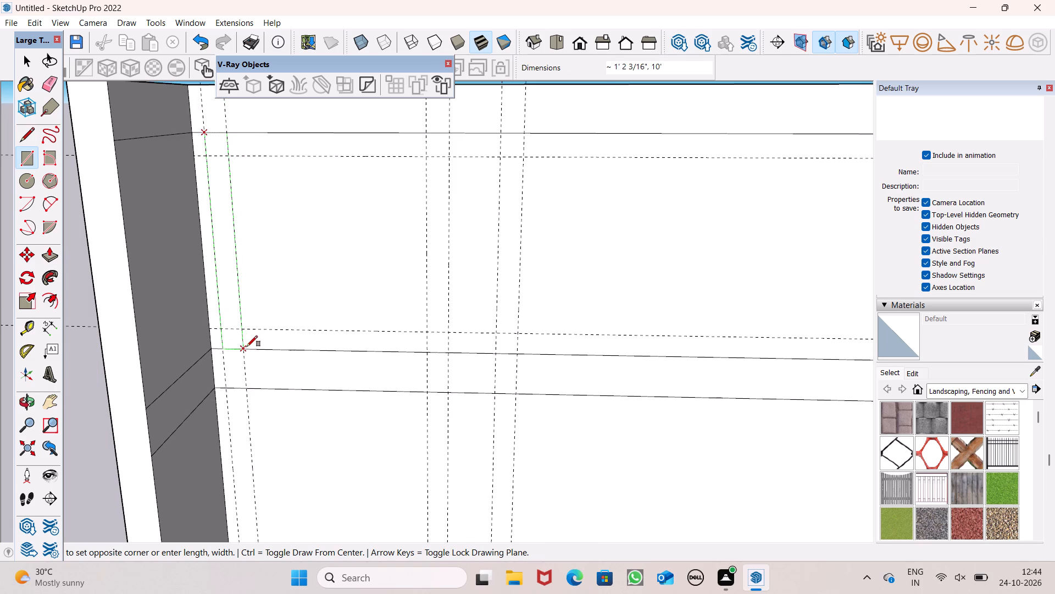
scroll(244, 345, "up", 14)
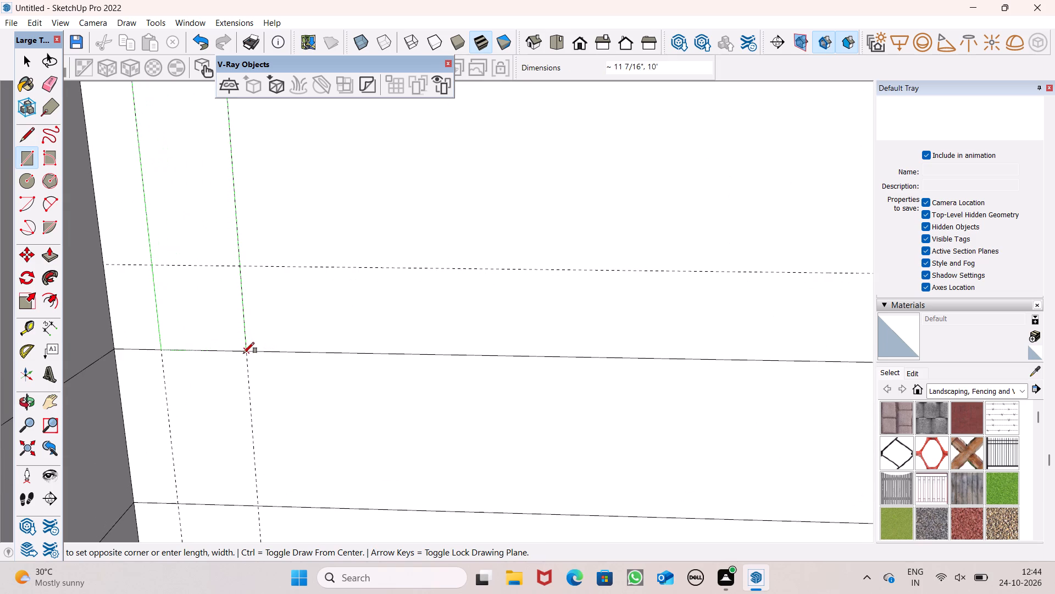
left_click(244, 351)
Draw a 1' by 10' vertical rectangle between the second guide pair, spanning the same top-storey wall height.
scroll(283, 424, "down", 5)
scroll(206, 391, "down", 6)
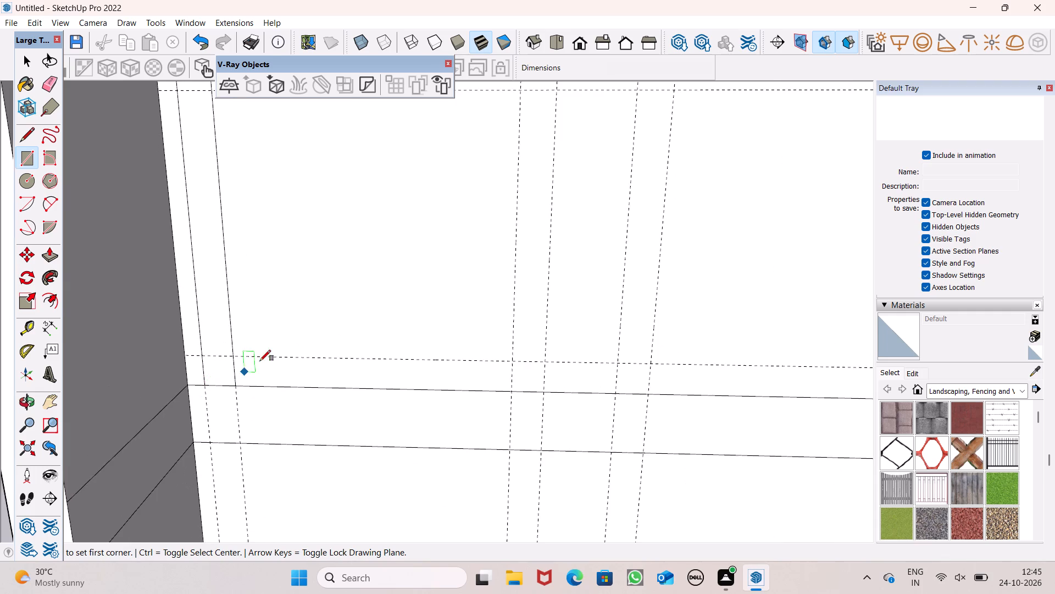
scroll(262, 373, "down", 4)
scroll(456, 194, "up", 4)
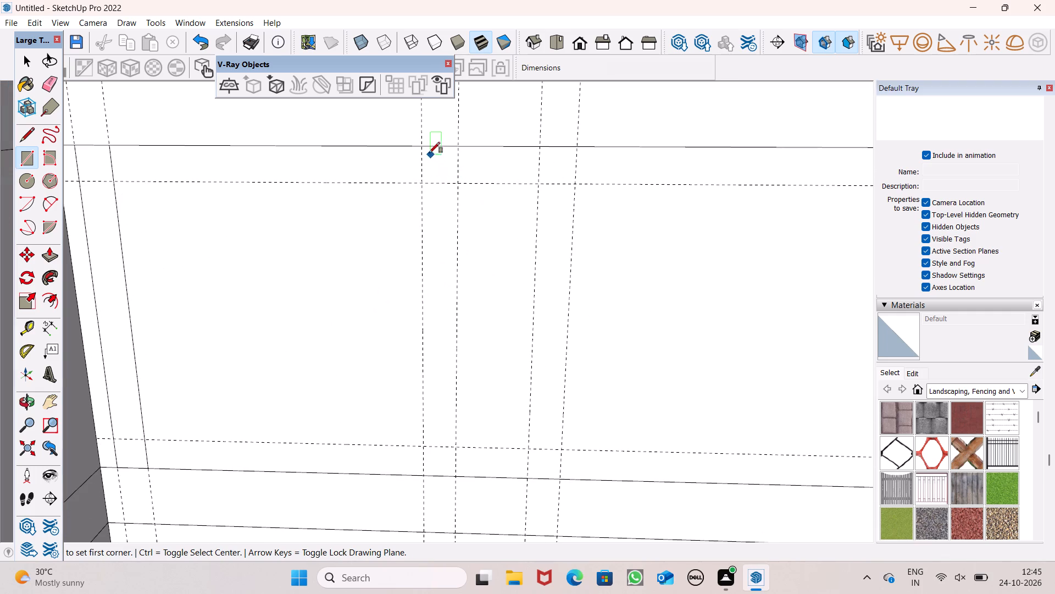
left_click_drag(419, 146, 421, 156)
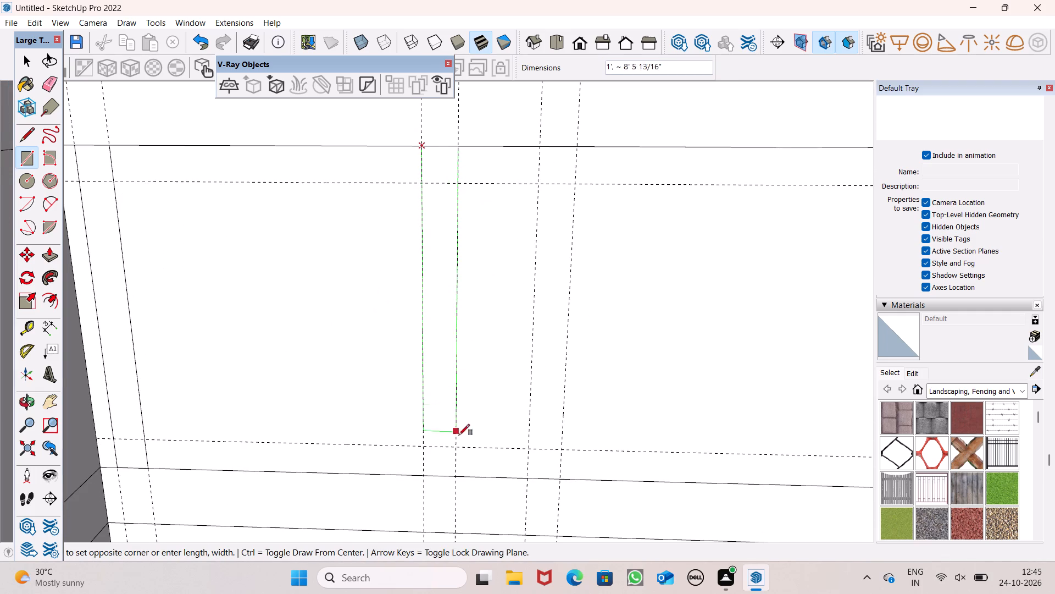
left_click(459, 476)
Draw a 1' by 10' 9 1/16" horizontal rectangle along the bottom of the top storey, joining the two vertical strips.
scroll(491, 335, "down", 1)
scroll(208, 442, "up", 2)
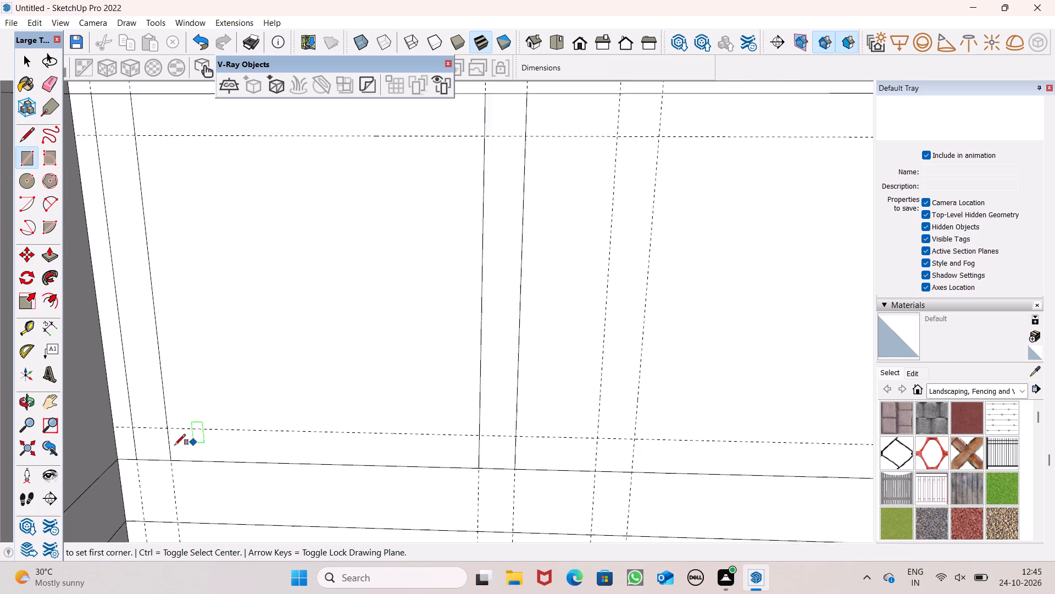
scroll(175, 445, "up", 3)
left_click(126, 422)
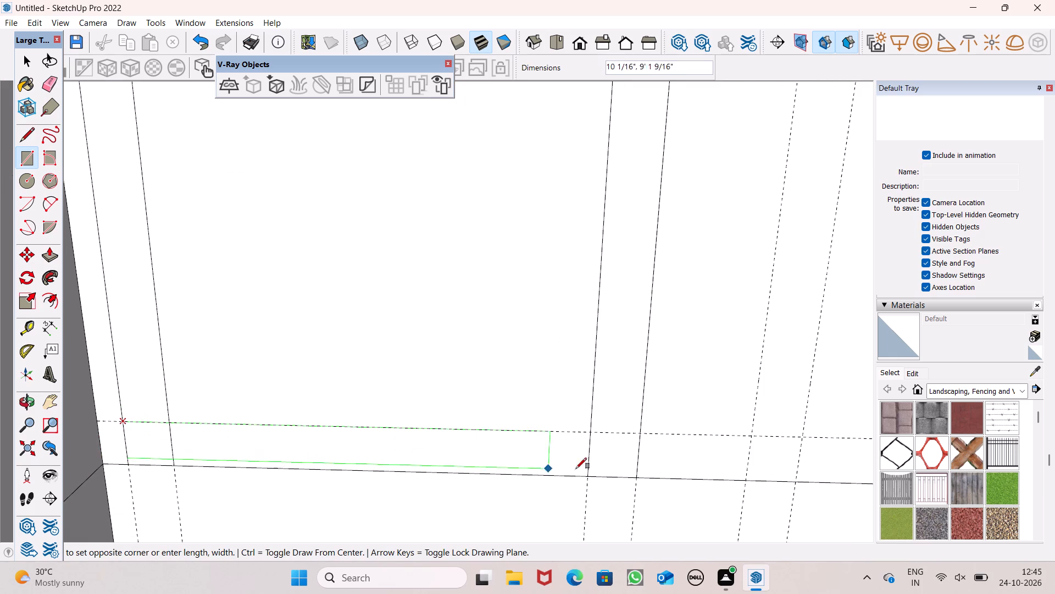
scroll(635, 478, "up", 4)
left_click(635, 477)
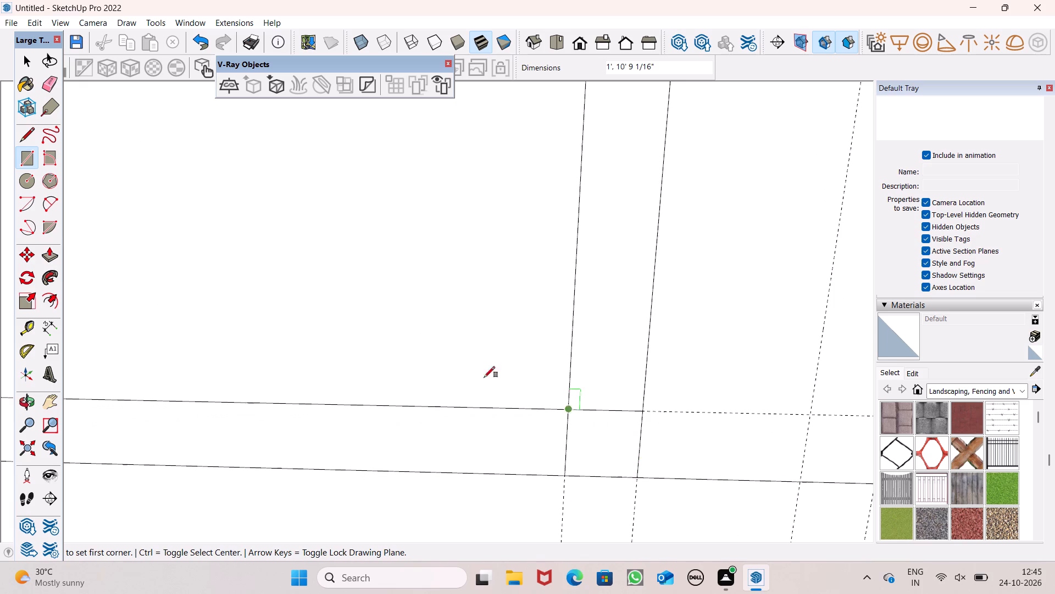
Draw a 10' 9 1/16" by 1' horizontal rectangle along the top of the storey, across both vertical strips.
scroll(393, 350, "down", 4)
scroll(480, 388, "down", 6)
scroll(446, 439, "down", 2)
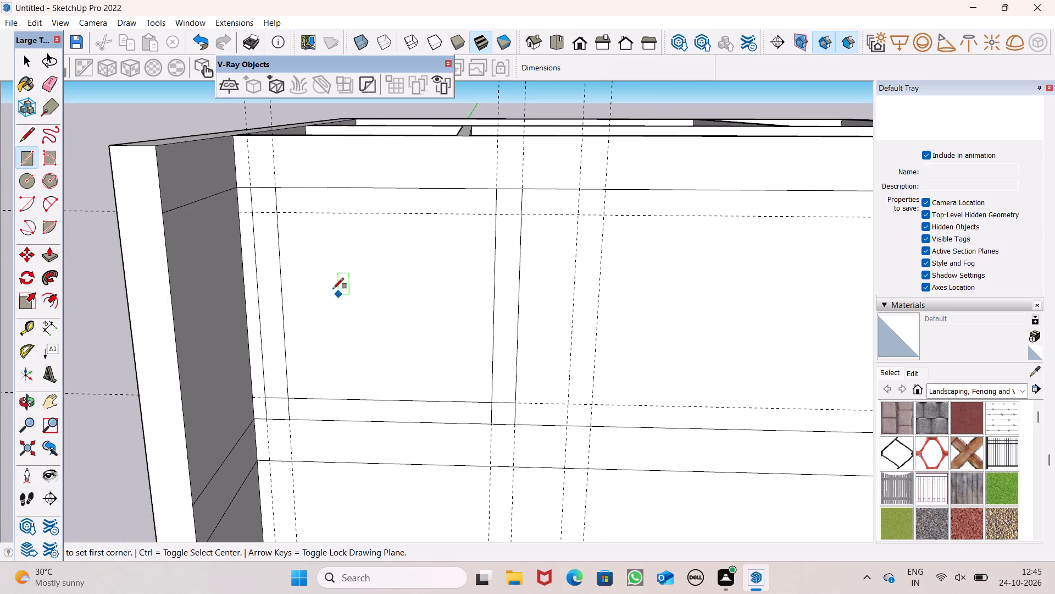
scroll(332, 288, "up", 6)
scroll(332, 315, "down", 3)
scroll(338, 160, "up", 3)
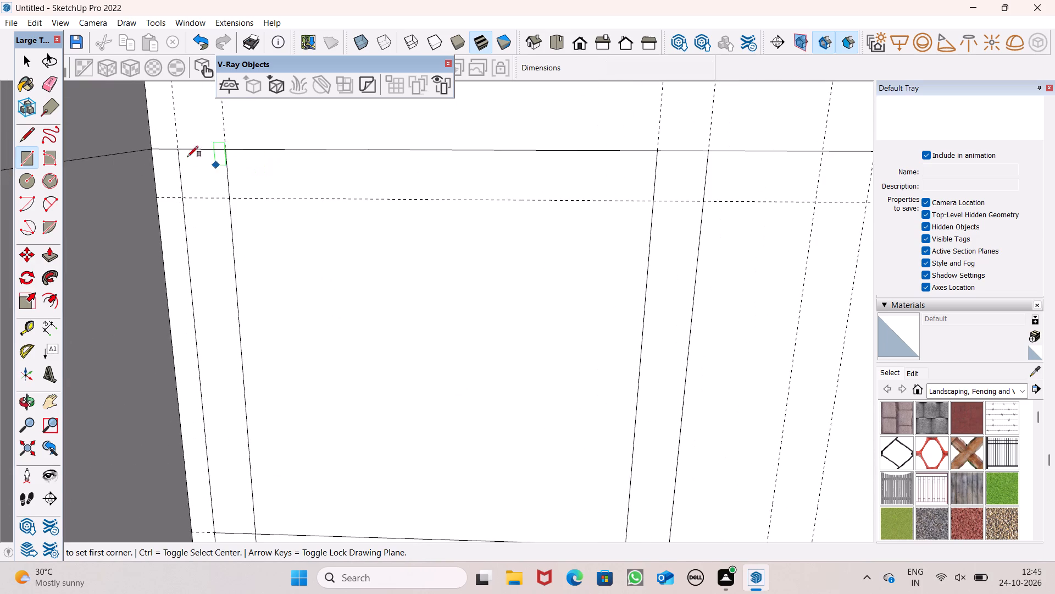
left_click_drag(175, 155, 188, 176)
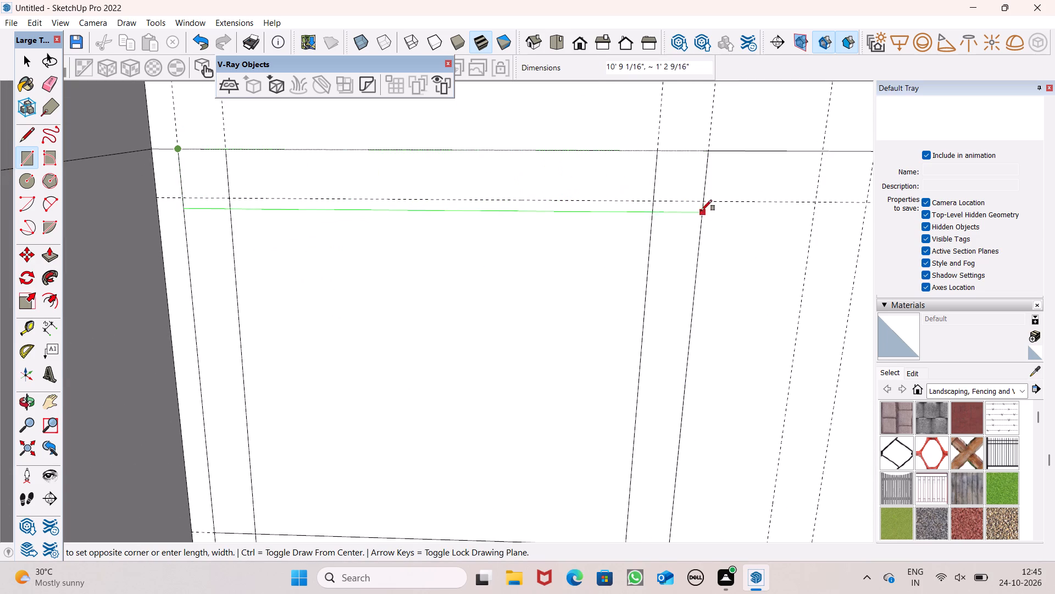
left_click(701, 200)
key("space")
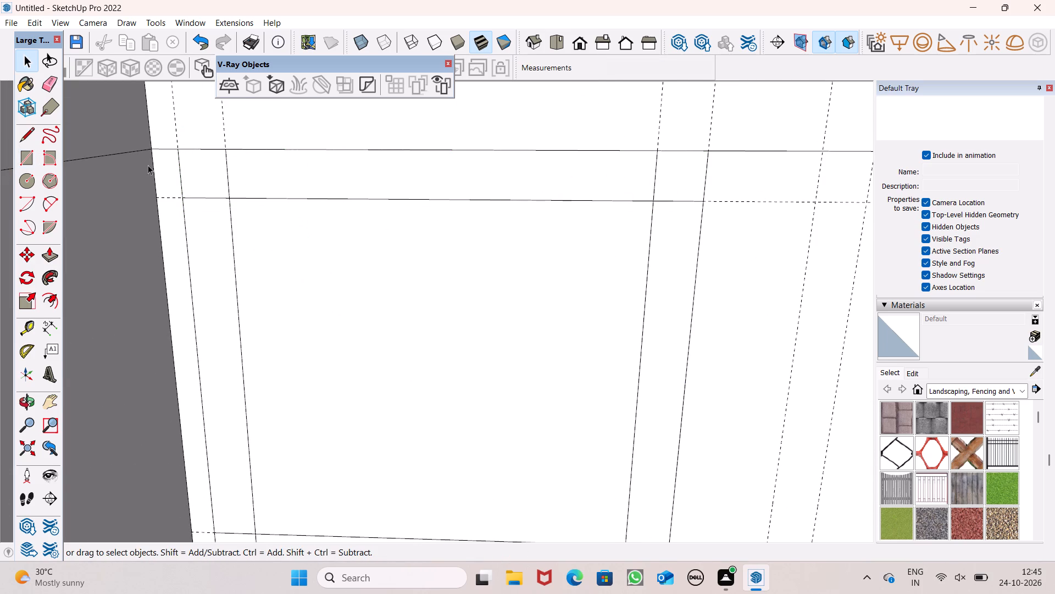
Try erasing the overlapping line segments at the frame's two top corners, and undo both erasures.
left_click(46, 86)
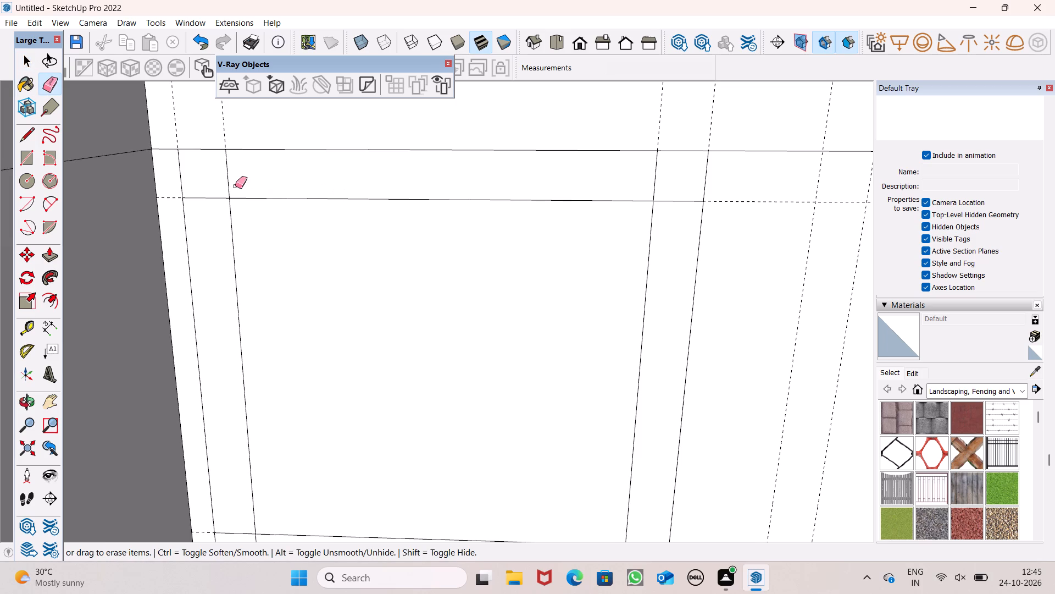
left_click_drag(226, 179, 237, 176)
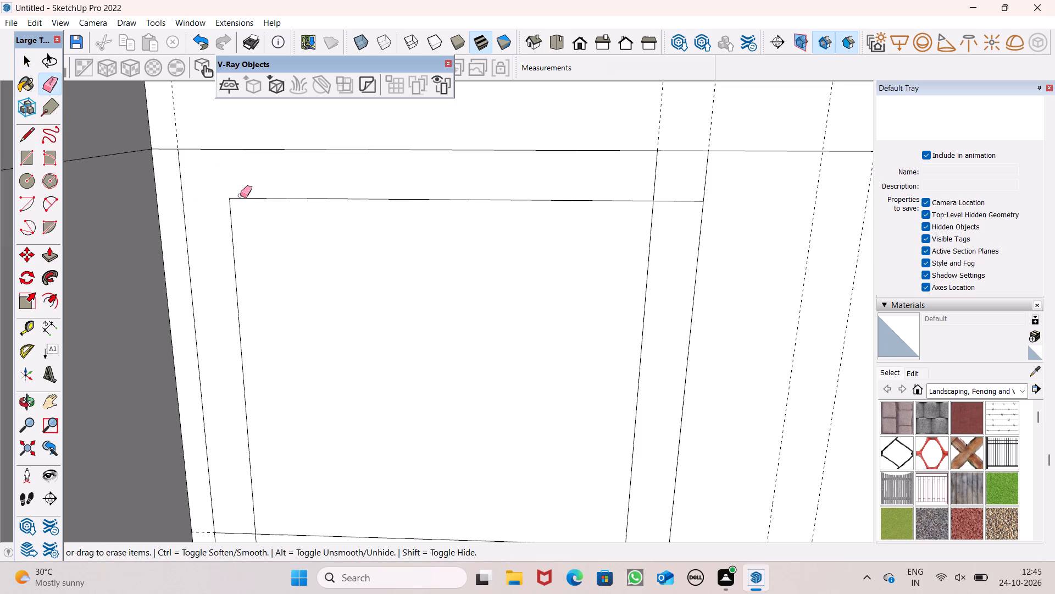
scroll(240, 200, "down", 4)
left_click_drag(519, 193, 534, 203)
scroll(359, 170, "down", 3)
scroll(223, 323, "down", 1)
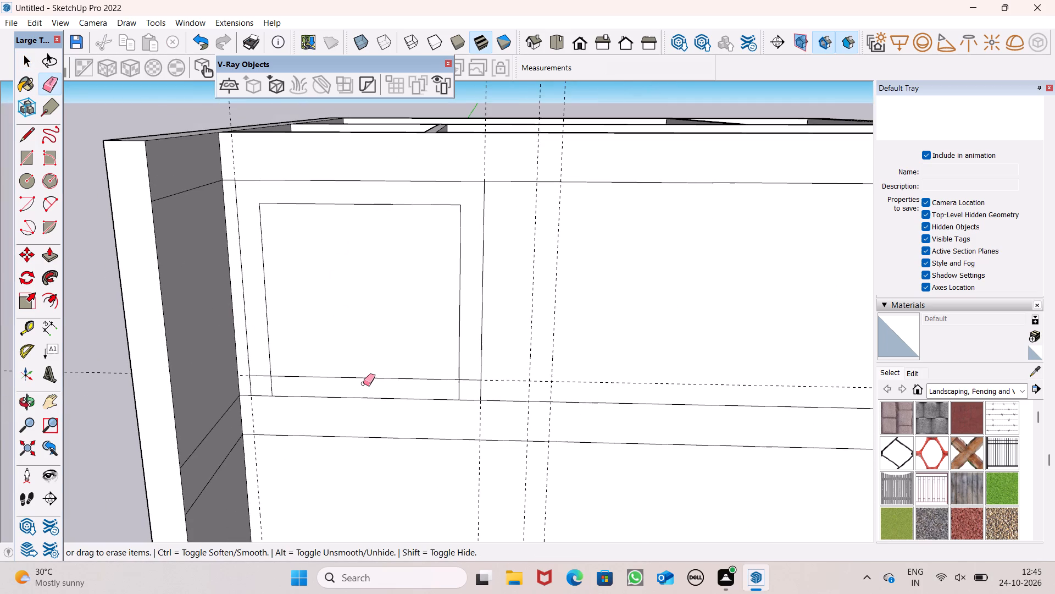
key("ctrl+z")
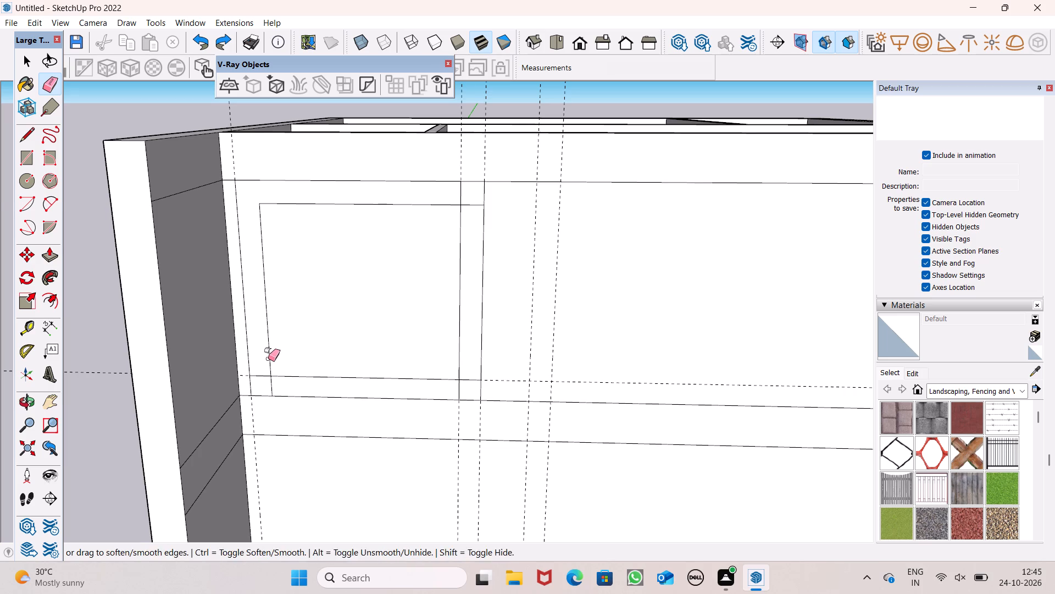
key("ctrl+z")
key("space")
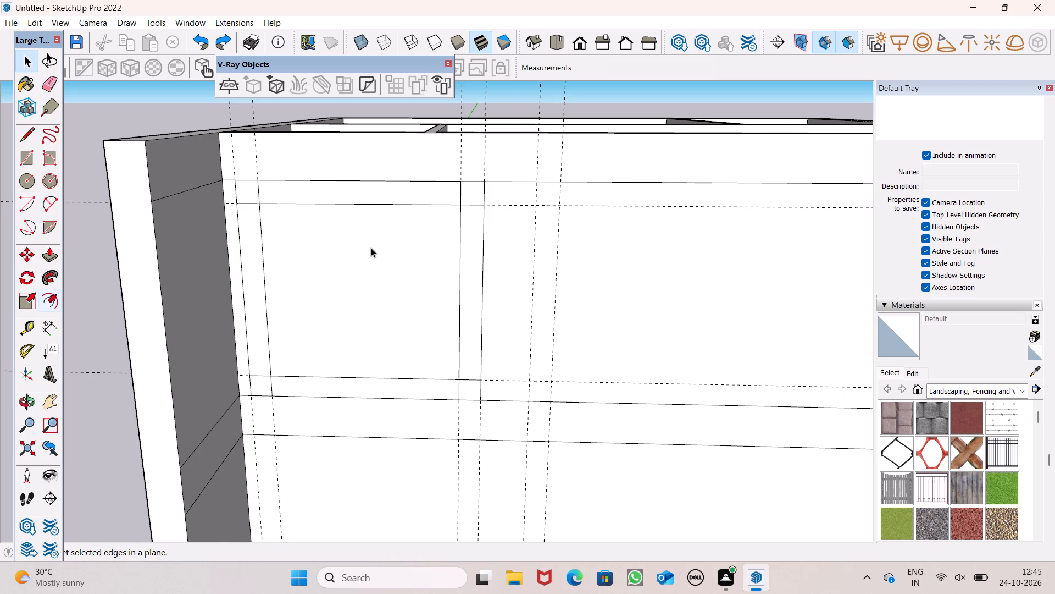
Draw a 20' 7 1/8" by 1' horizontal rectangle along the top of the top storey, spanning the third to fourth vertical guide pairs.
scroll(365, 249, "down", 3)
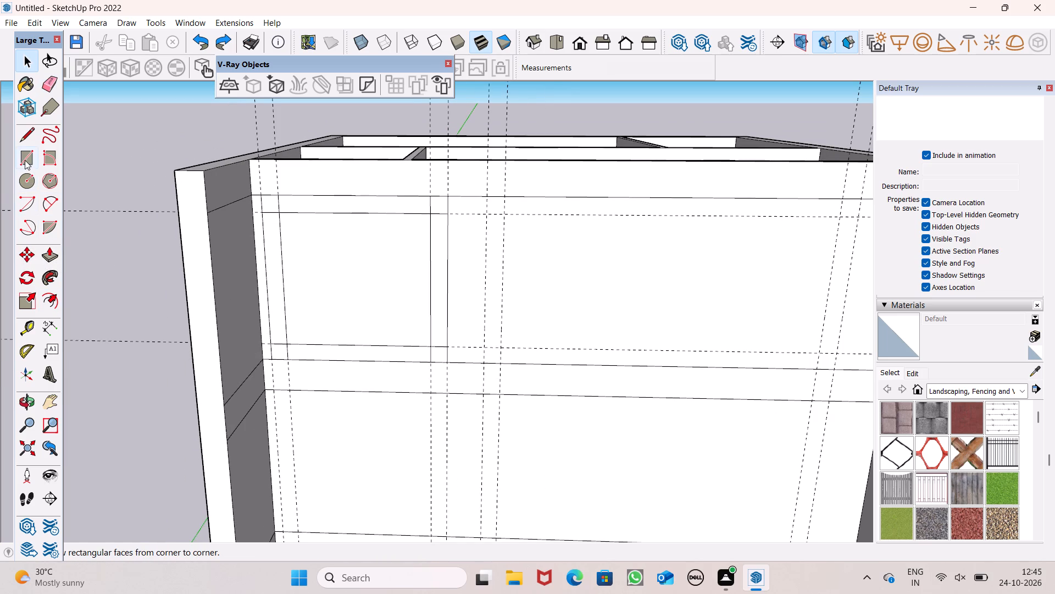
left_click(25, 159)
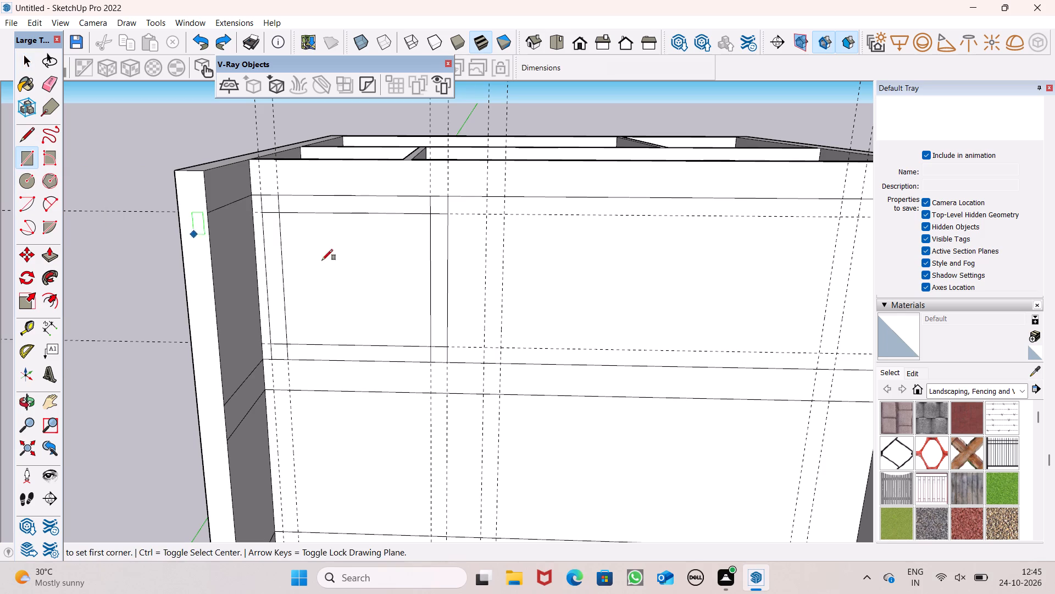
scroll(410, 304, "down", 1)
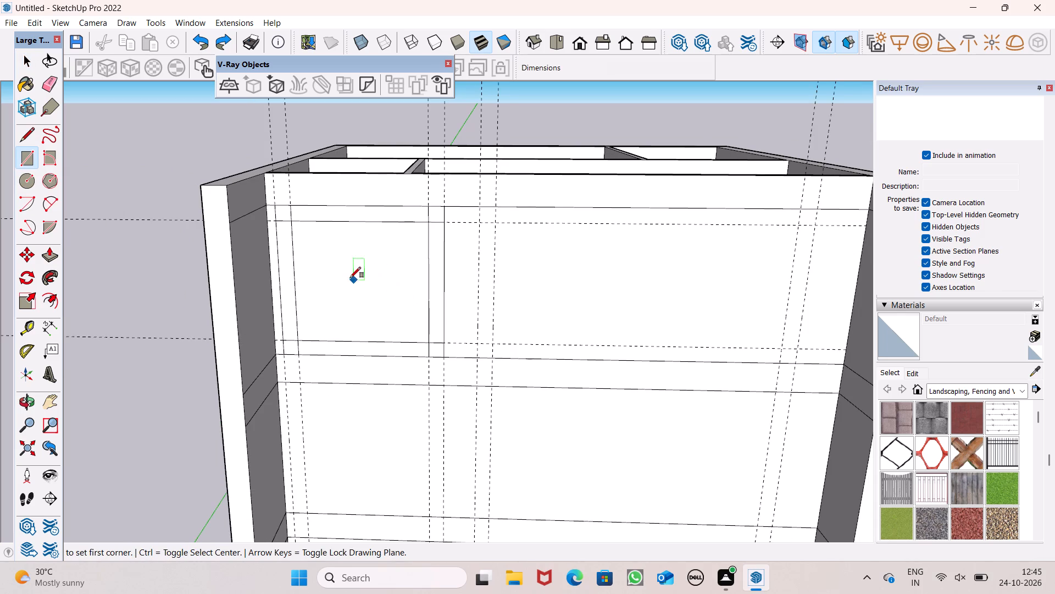
scroll(213, 238, "down", 2)
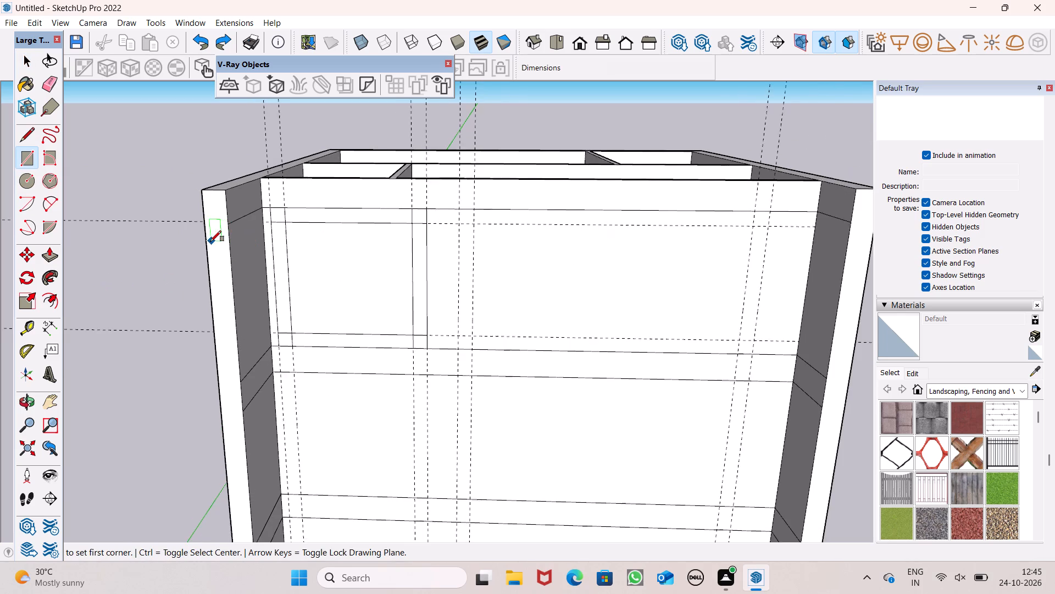
scroll(681, 276, "up", 3)
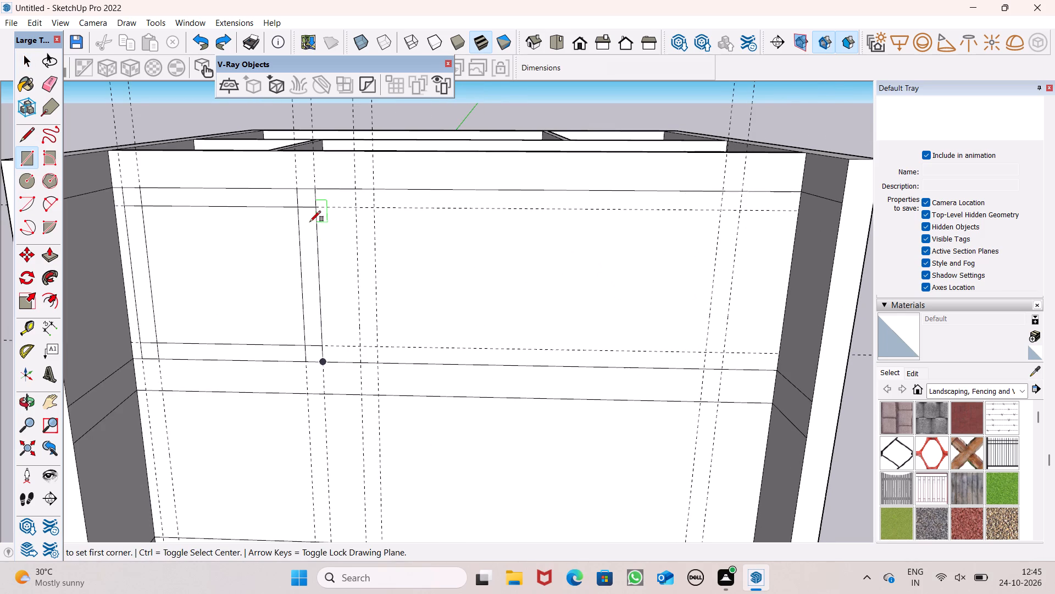
scroll(392, 190, "up", 4)
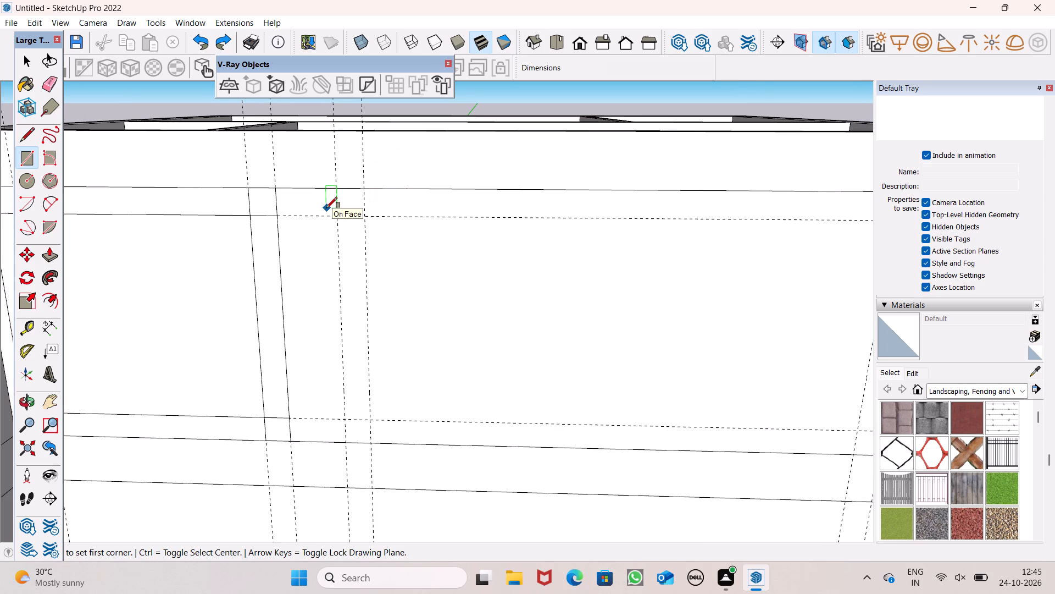
scroll(262, 252, "down", 5)
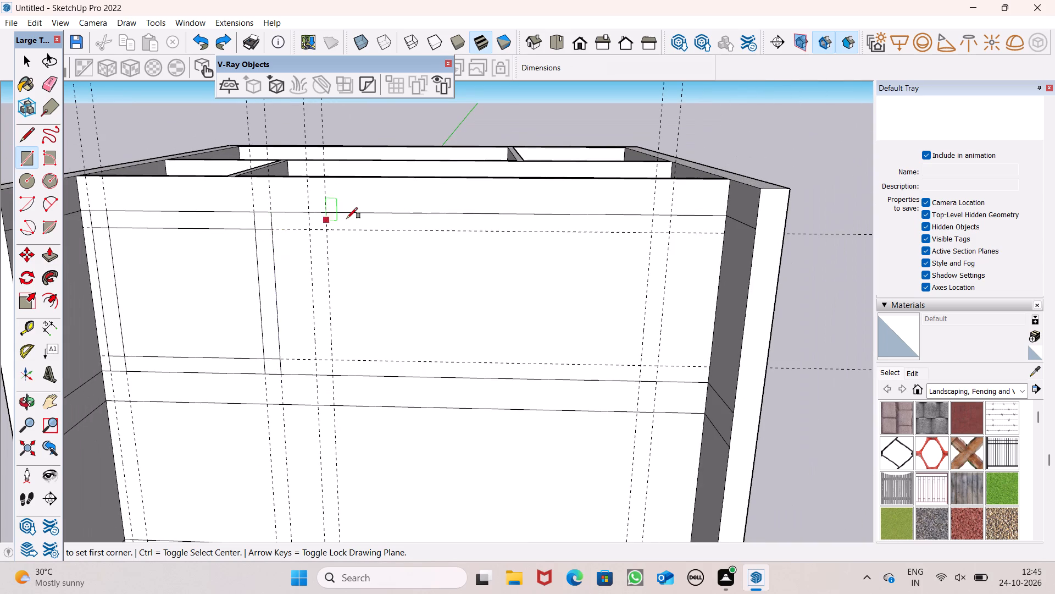
scroll(349, 217, "up", 4)
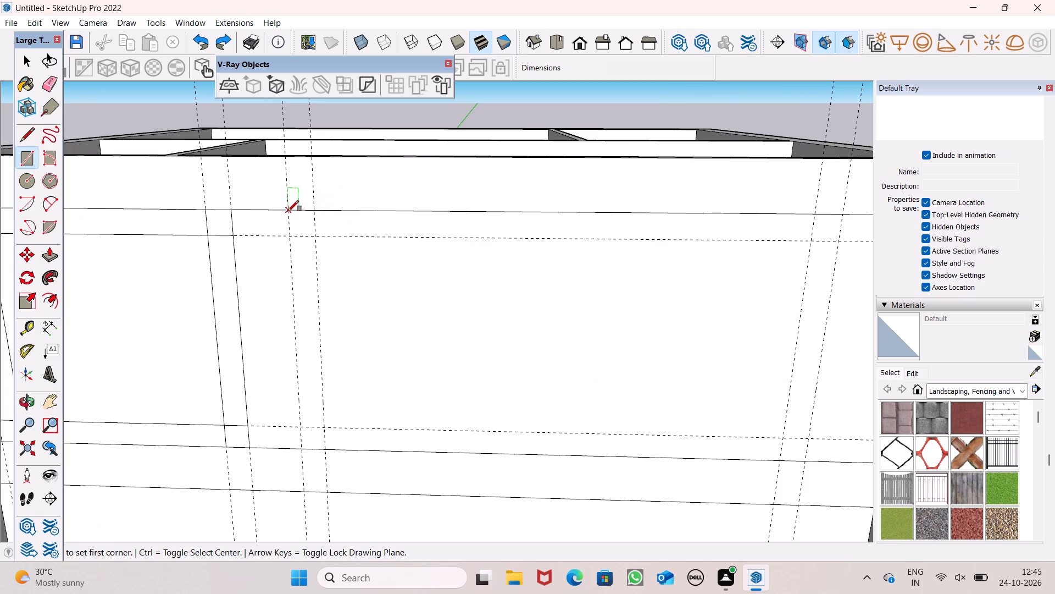
left_click_drag(288, 211, 293, 219)
scroll(442, 239, "down", 1)
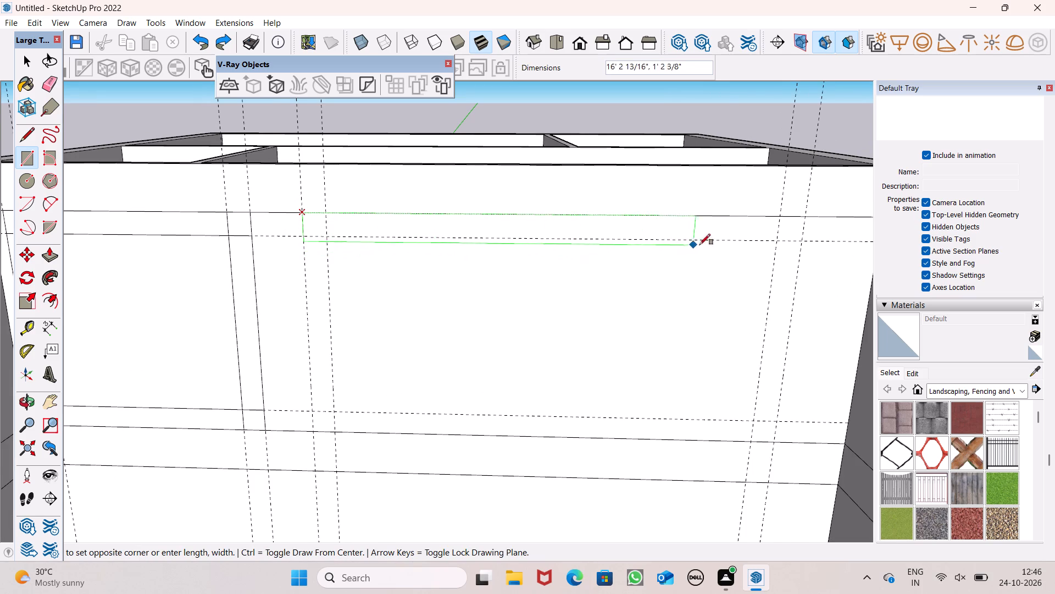
scroll(689, 251, "down", 2)
scroll(784, 245, "up", 1)
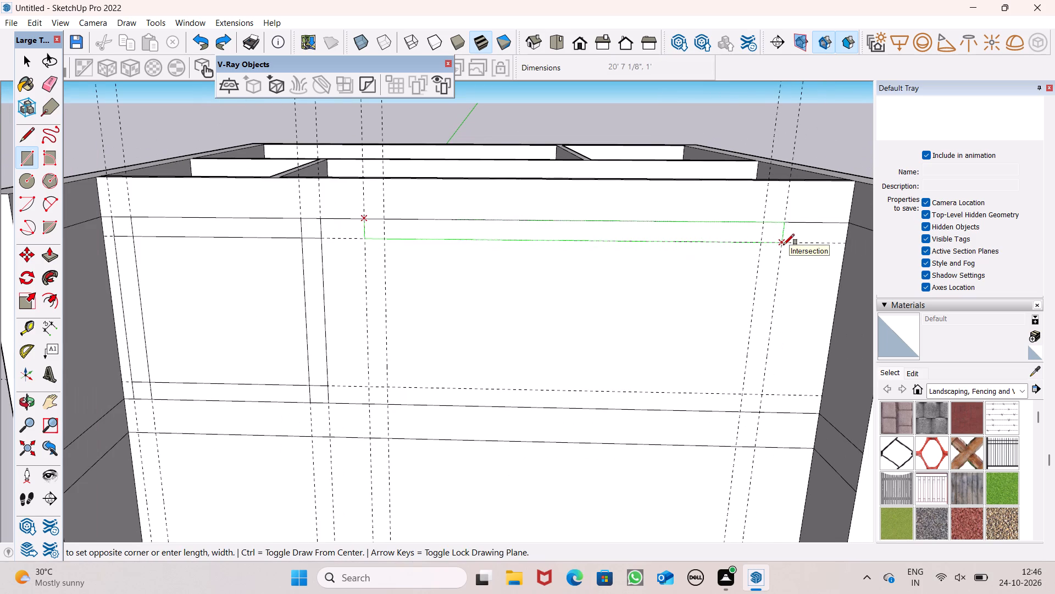
scroll(784, 245, "up", 5)
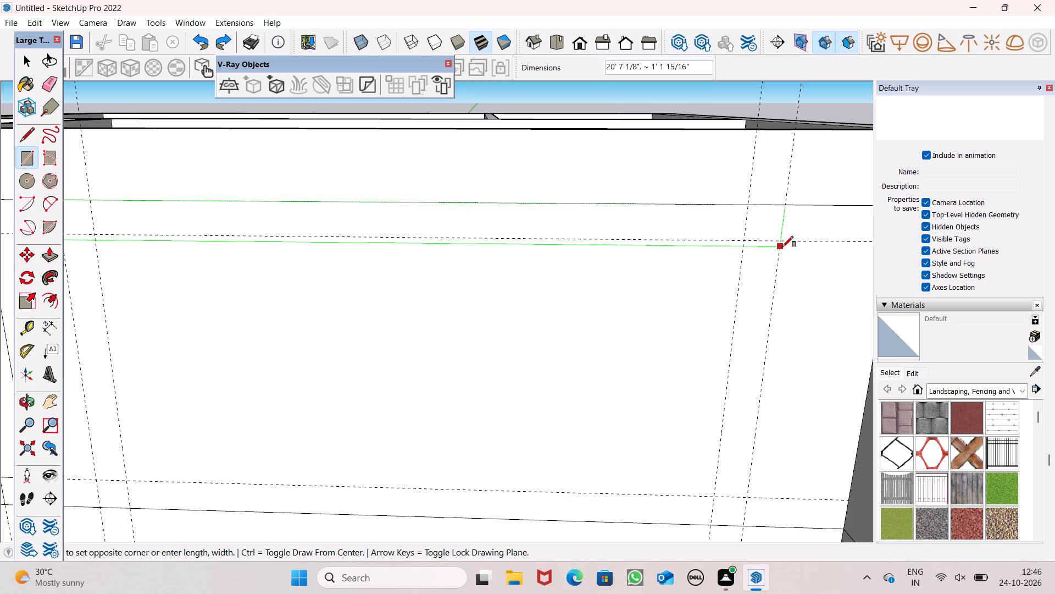
left_click(782, 243)
Draw a 1' by 10' vertical rectangle between the fourth guide pair, spanning the top-storey wall height.
left_click(745, 207)
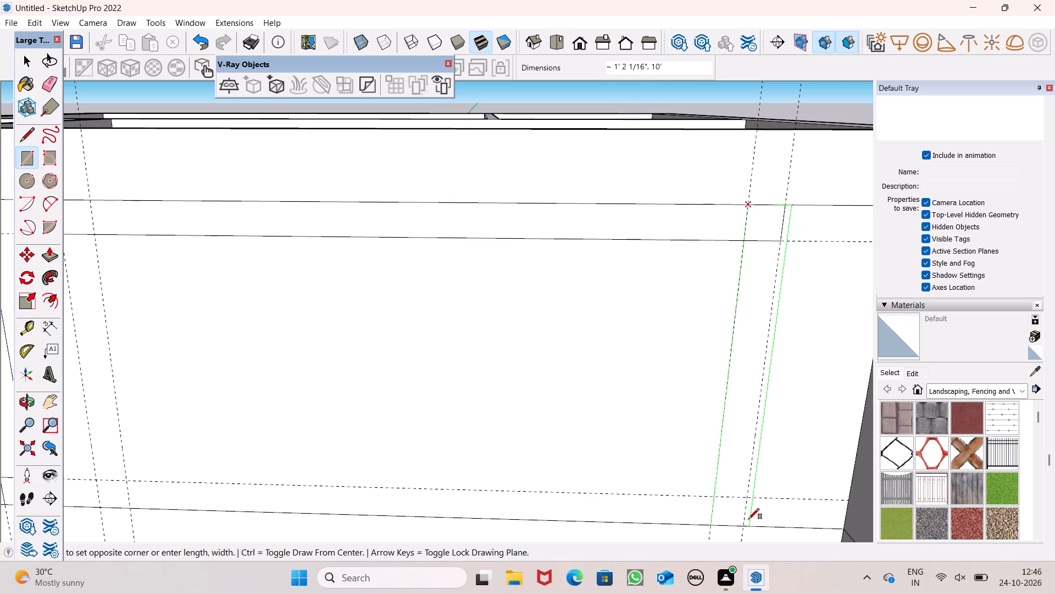
left_click_drag(742, 520, 742, 514)
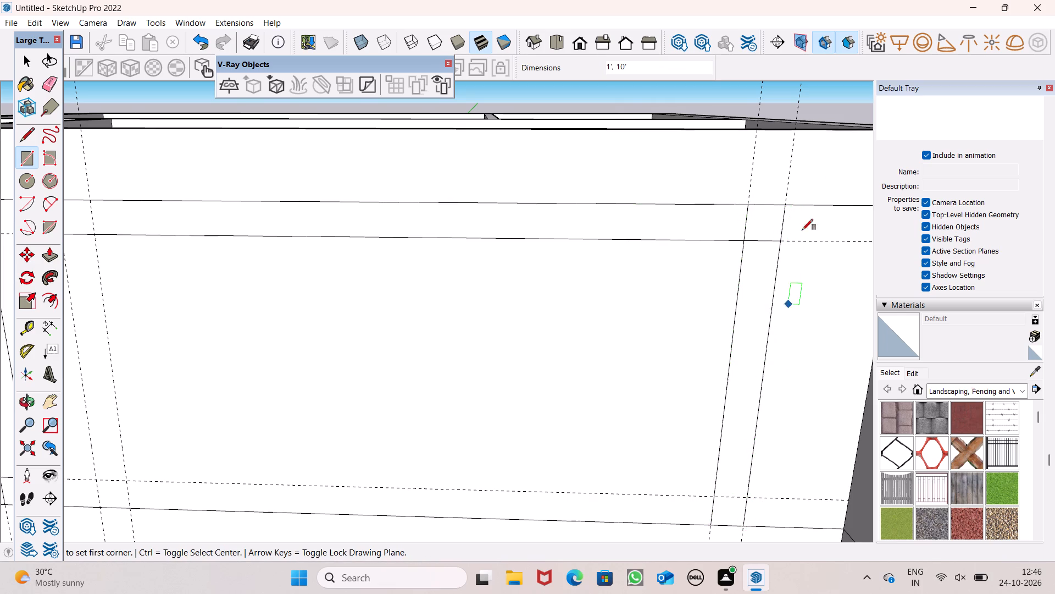
Draw a 20' 7 1/8" by 1' horizontal rectangle along the bottom of the top storey, from the third to the fourth guide pair.
scroll(809, 180, "down", 5)
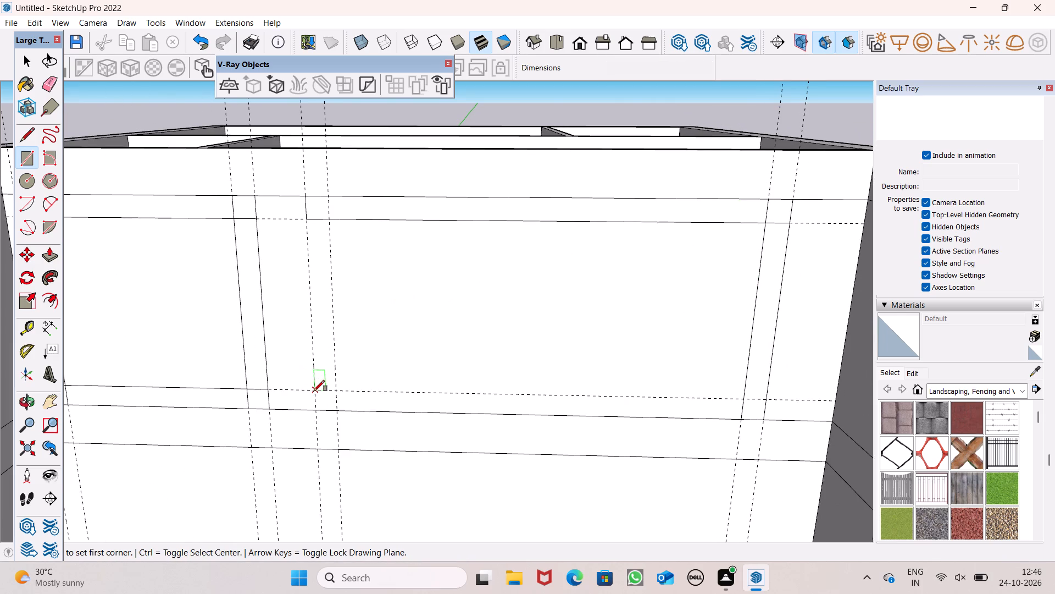
left_click(314, 391)
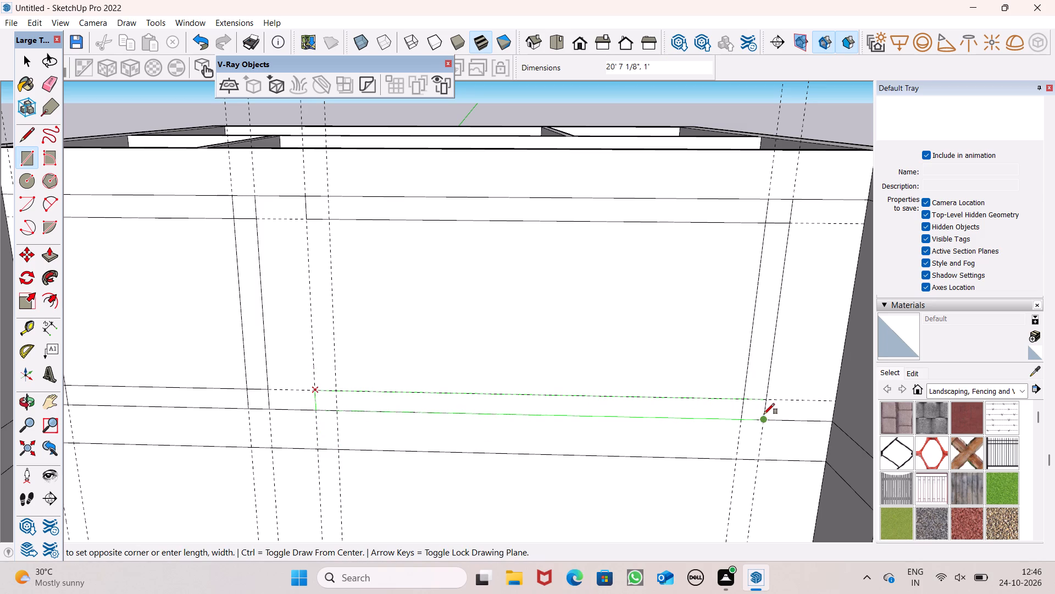
left_click(764, 414)
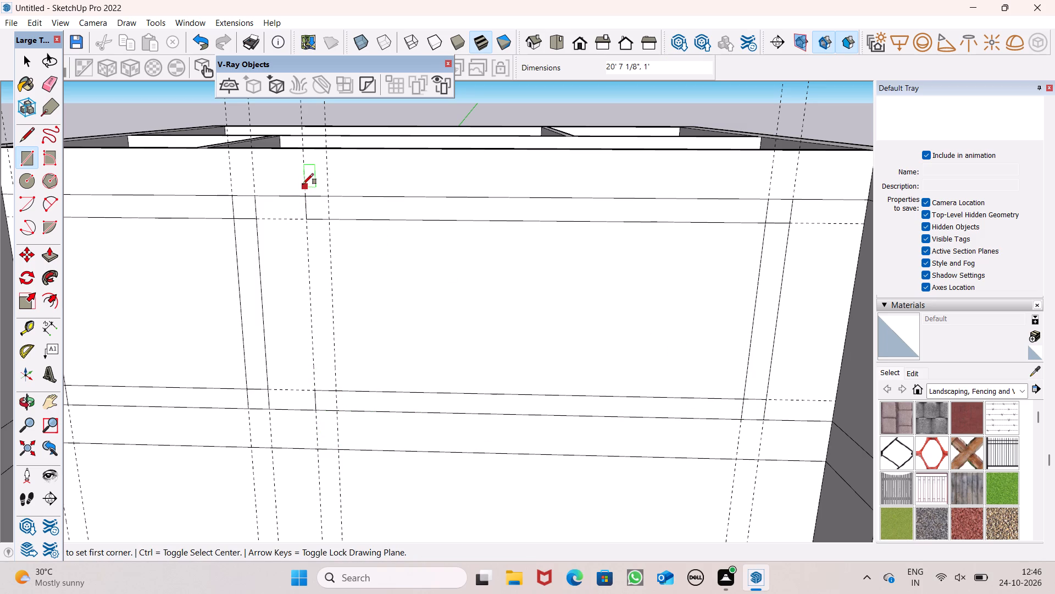
Draw a vertical rectangle between the third guide pair, spanning the full top-storey height, to close the wider frame.
left_click(304, 195)
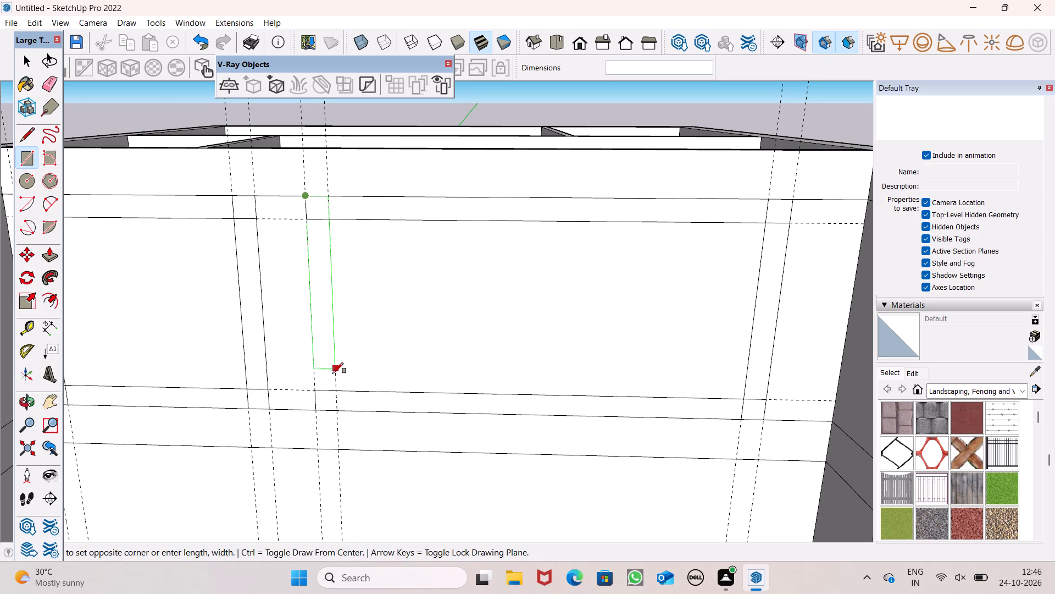
left_click(338, 409)
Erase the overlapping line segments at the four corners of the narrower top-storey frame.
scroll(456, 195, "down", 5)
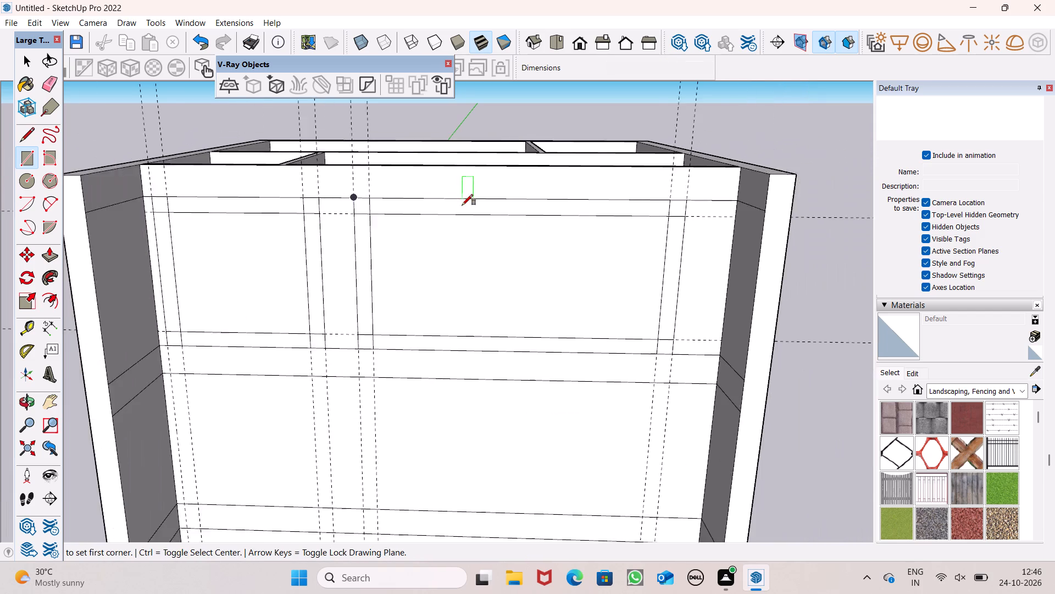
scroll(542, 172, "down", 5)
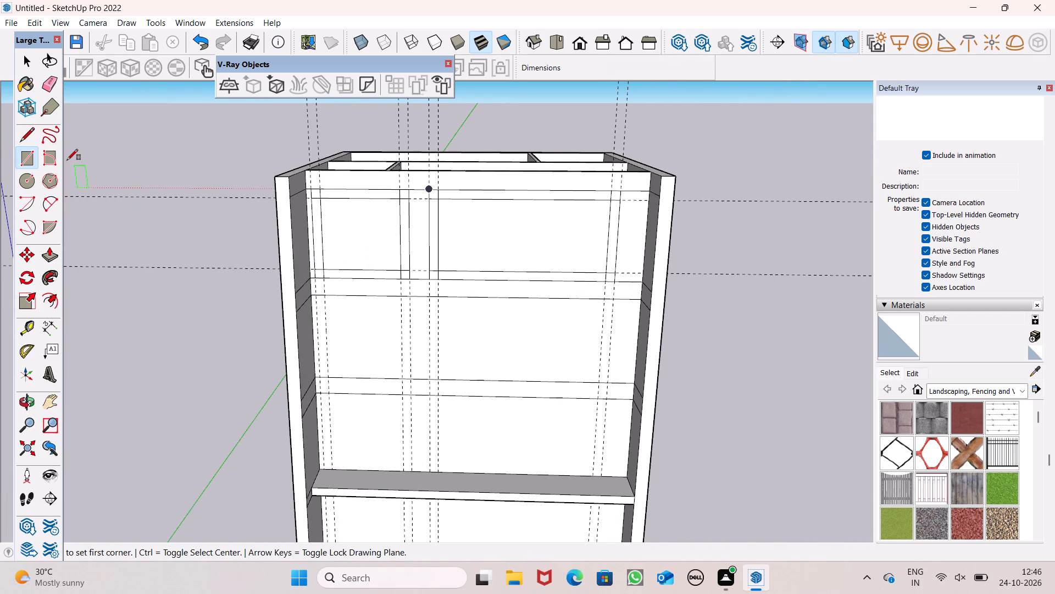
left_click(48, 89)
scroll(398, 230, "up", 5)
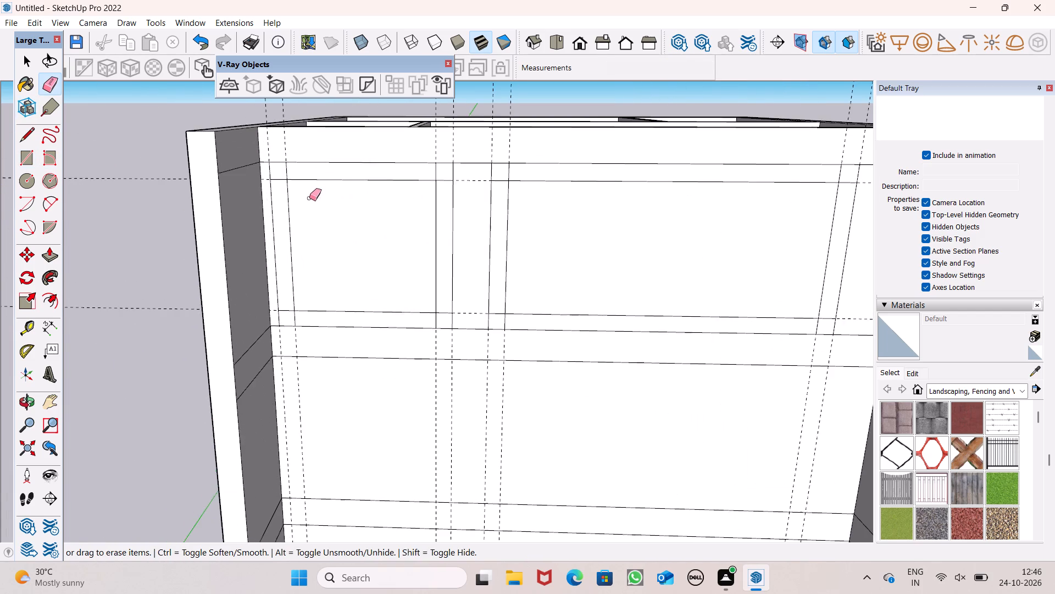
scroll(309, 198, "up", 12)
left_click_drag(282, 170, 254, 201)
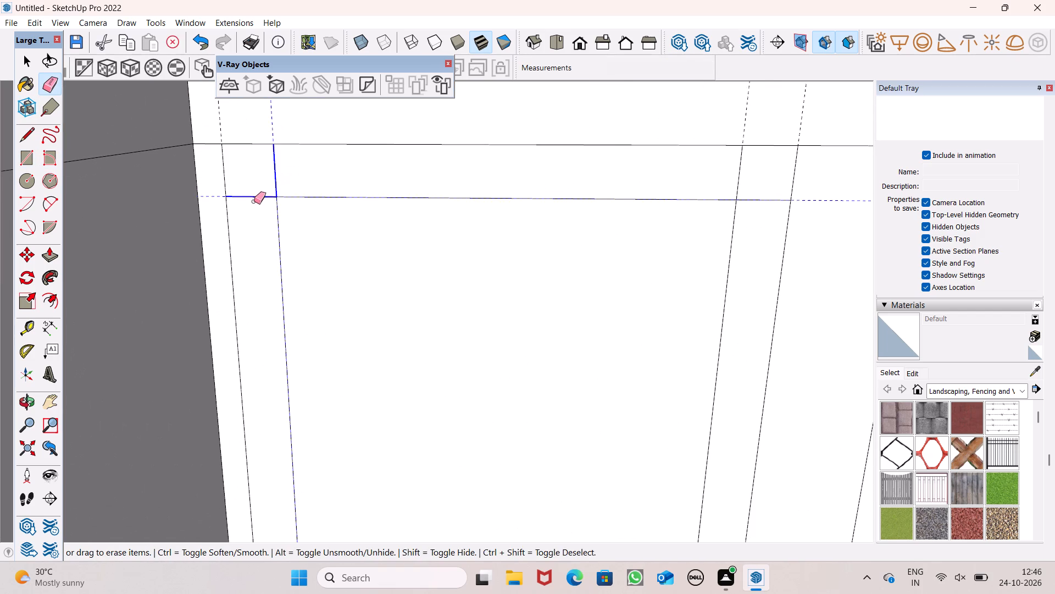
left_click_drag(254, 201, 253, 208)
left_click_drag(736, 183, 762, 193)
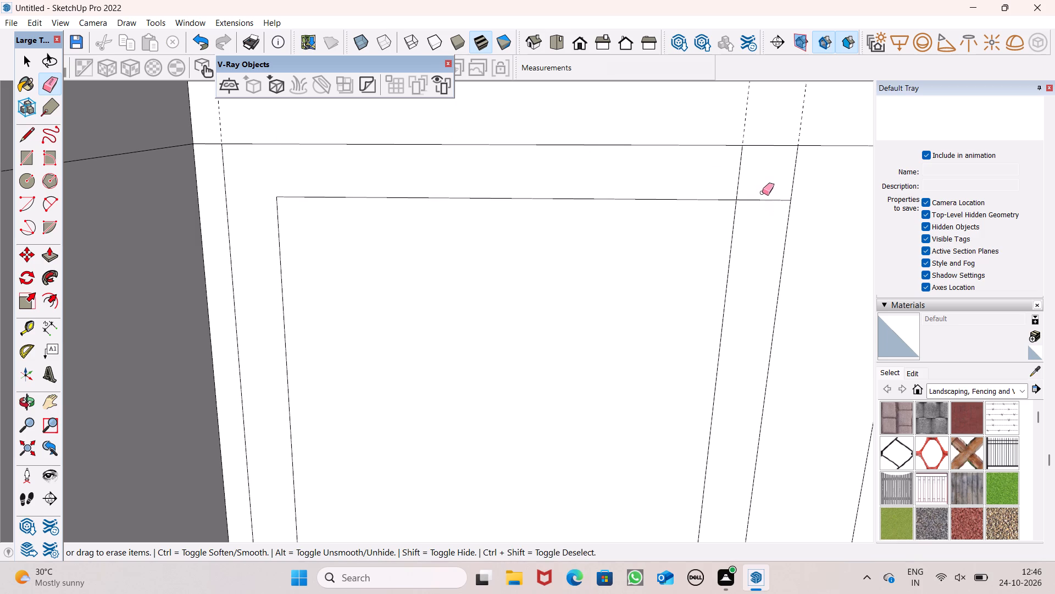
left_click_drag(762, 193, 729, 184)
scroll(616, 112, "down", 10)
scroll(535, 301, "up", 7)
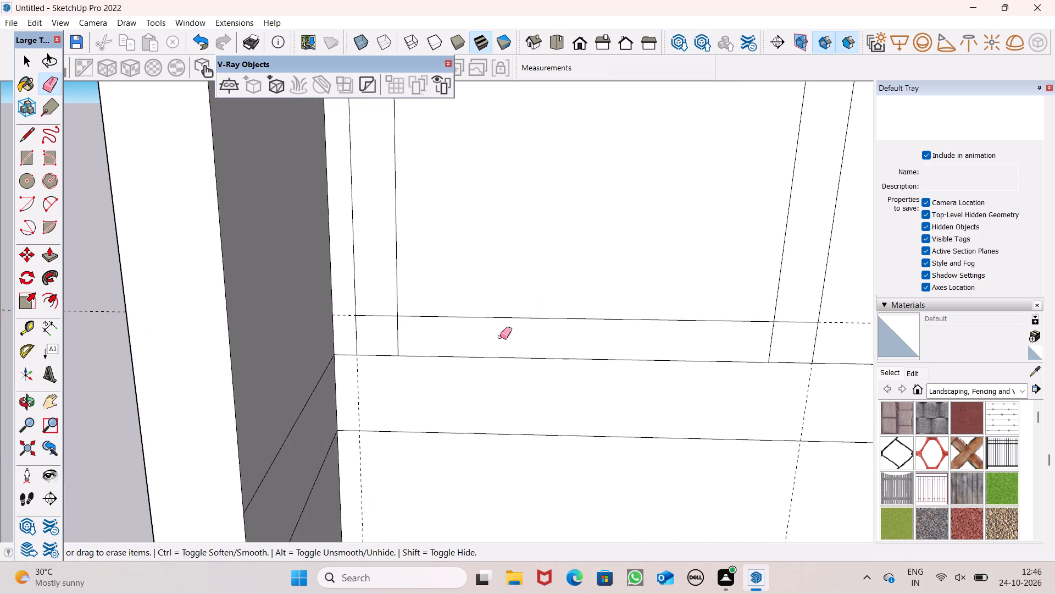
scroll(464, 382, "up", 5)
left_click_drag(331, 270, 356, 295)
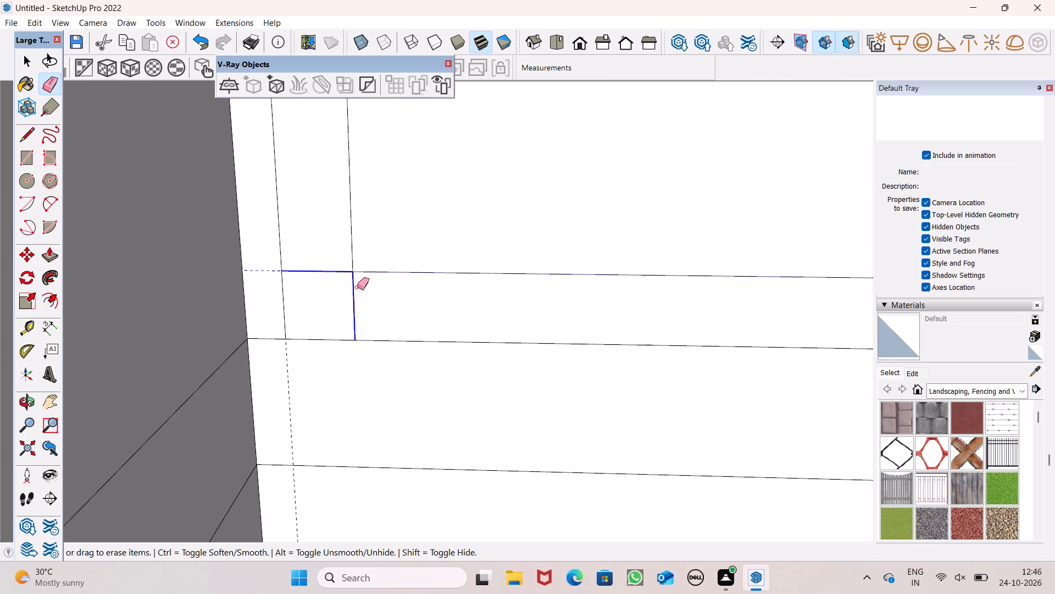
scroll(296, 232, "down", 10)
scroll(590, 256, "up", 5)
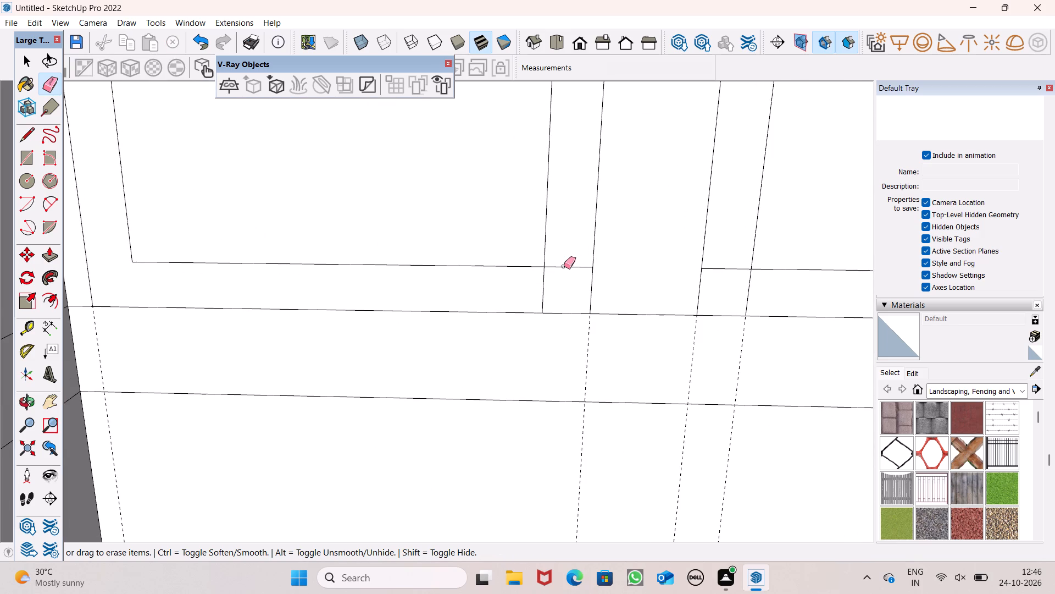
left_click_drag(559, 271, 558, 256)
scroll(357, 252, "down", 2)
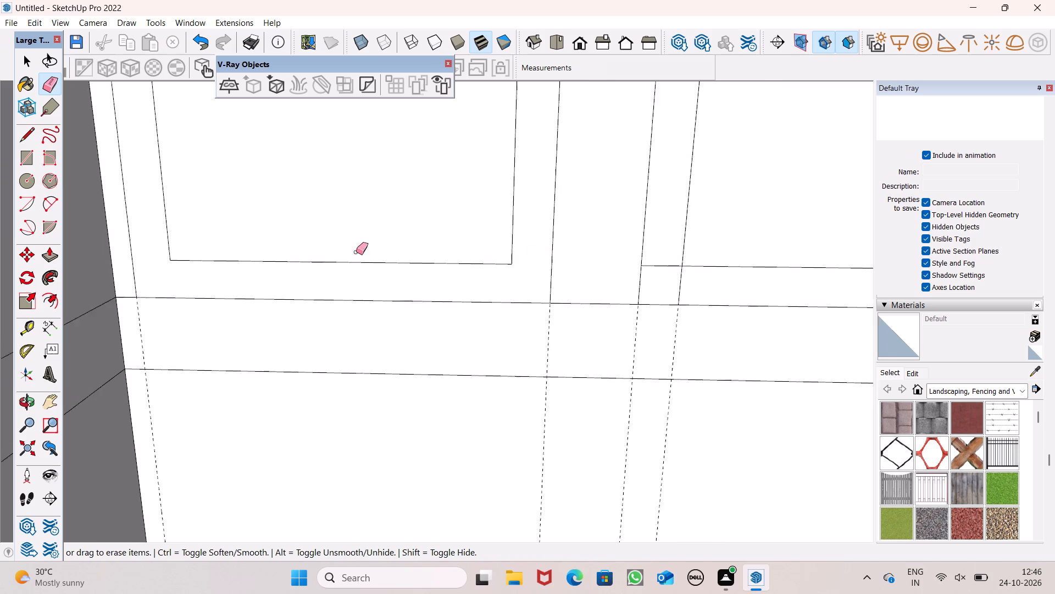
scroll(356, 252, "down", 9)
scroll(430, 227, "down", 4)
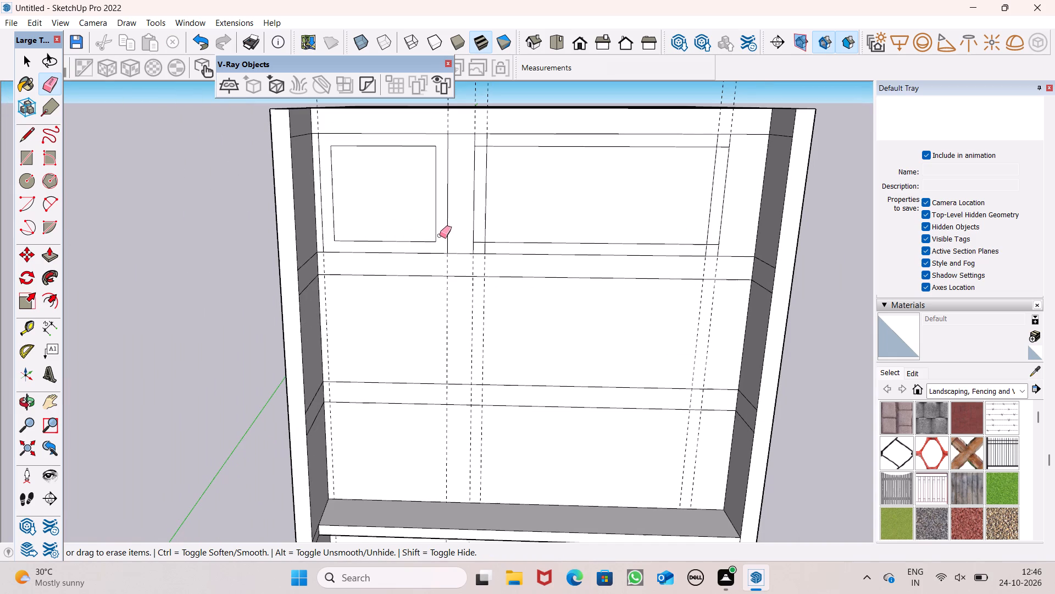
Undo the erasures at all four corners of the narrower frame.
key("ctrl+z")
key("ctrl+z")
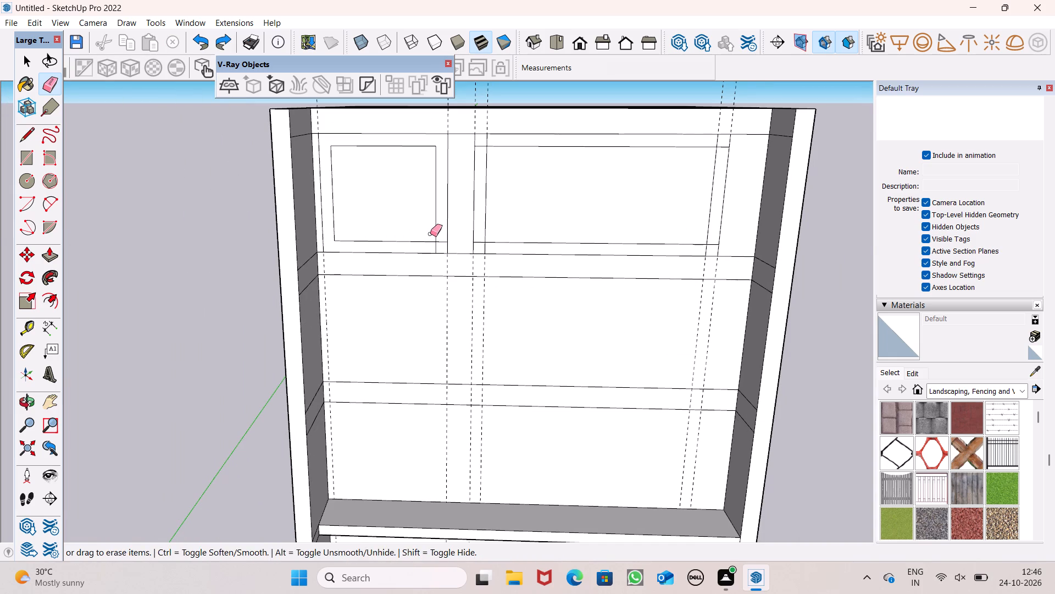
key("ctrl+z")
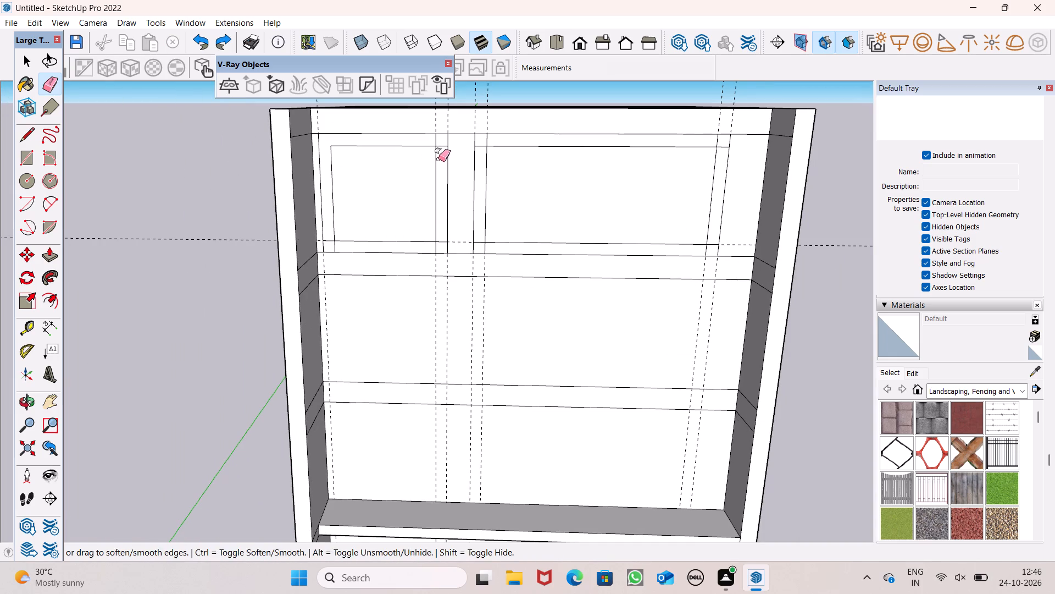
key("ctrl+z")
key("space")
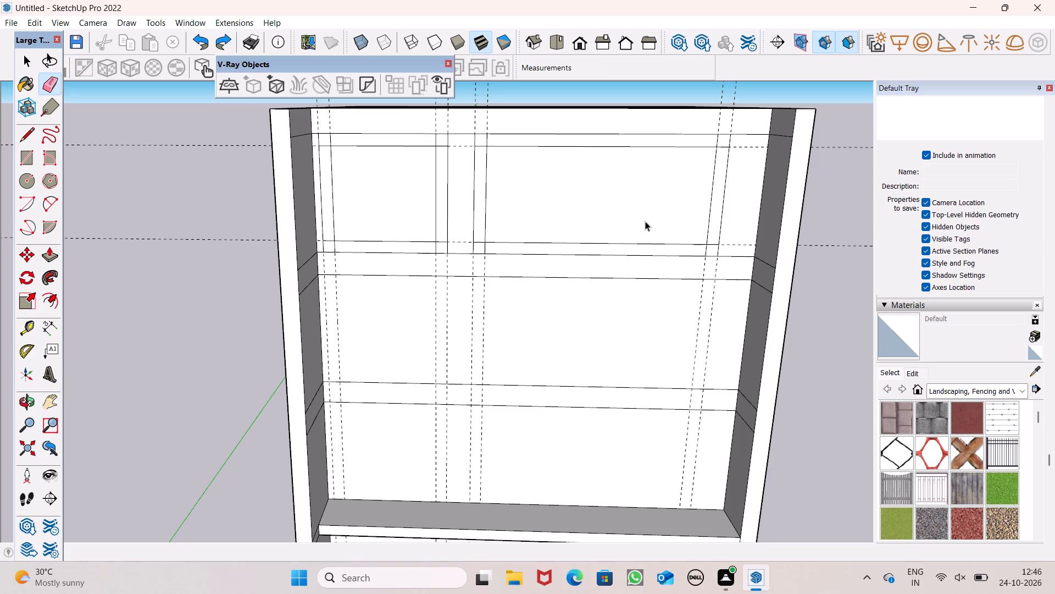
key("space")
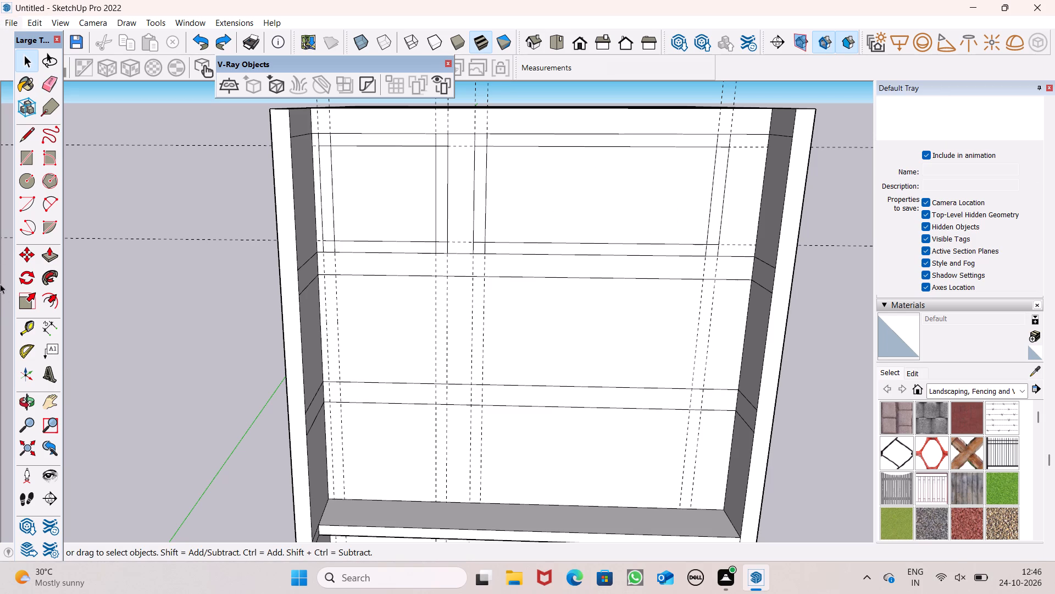
Draw 1' by 10' vertical rectangles within the first and second guide pairs on the storey directly below the top one.
scroll(525, 320, "down", 6)
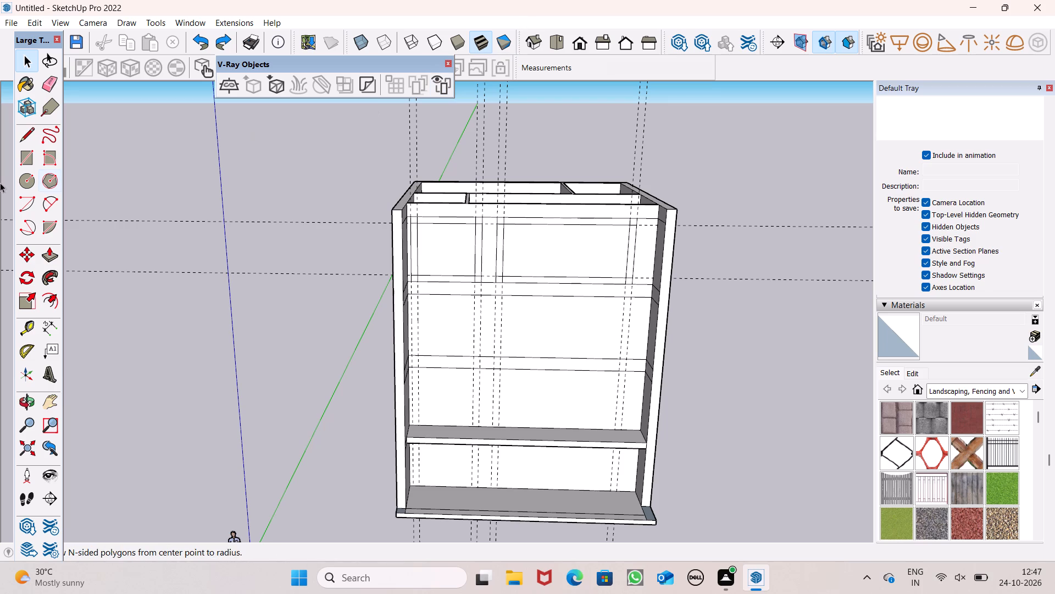
left_click(34, 163)
scroll(560, 369, "up", 4)
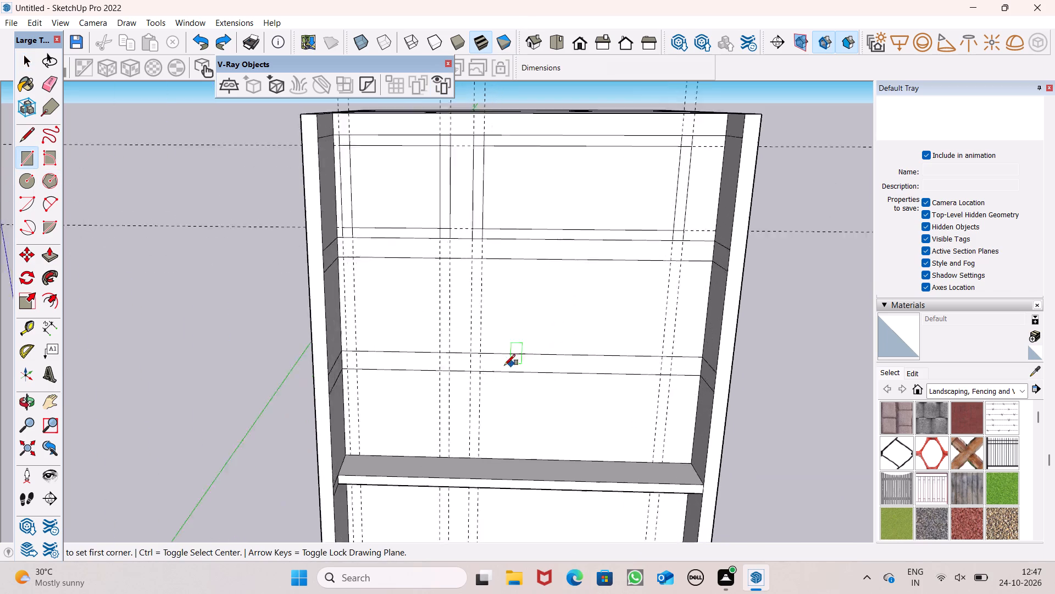
scroll(504, 365, "up", 3)
scroll(315, 235, "up", 5)
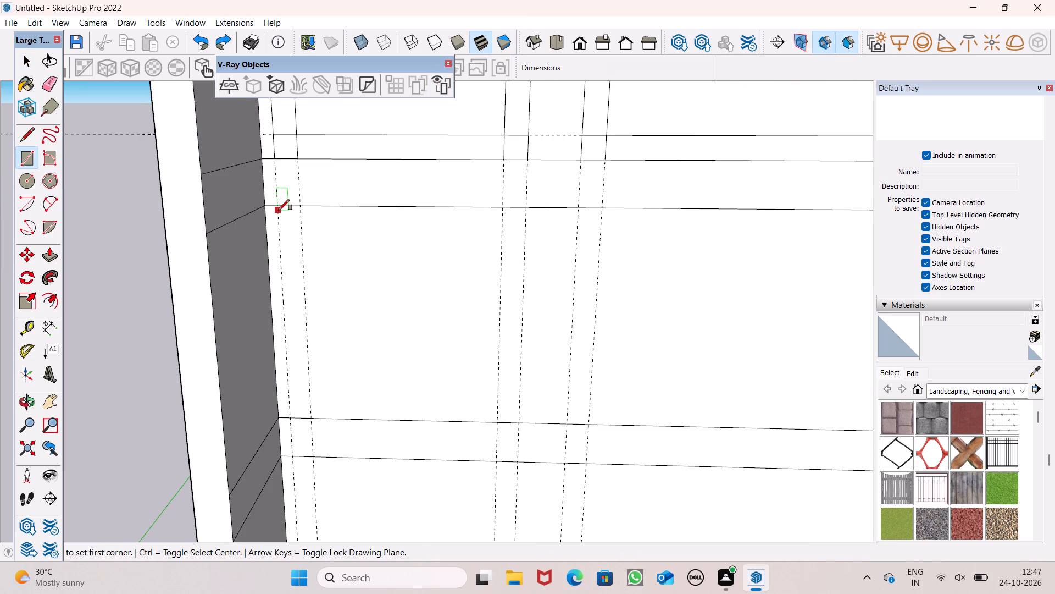
left_click(280, 206)
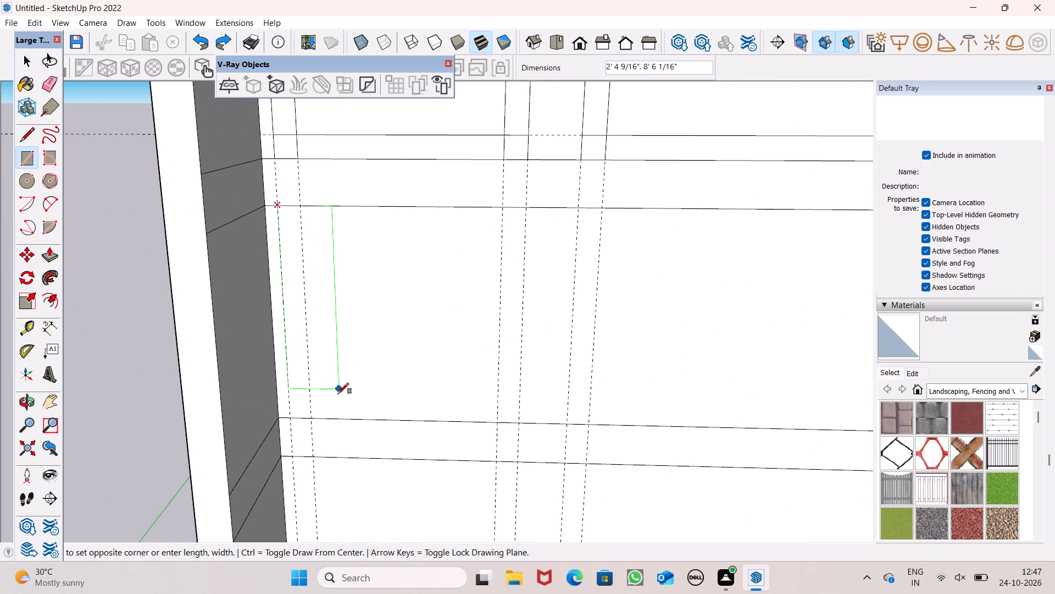
left_click(313, 417)
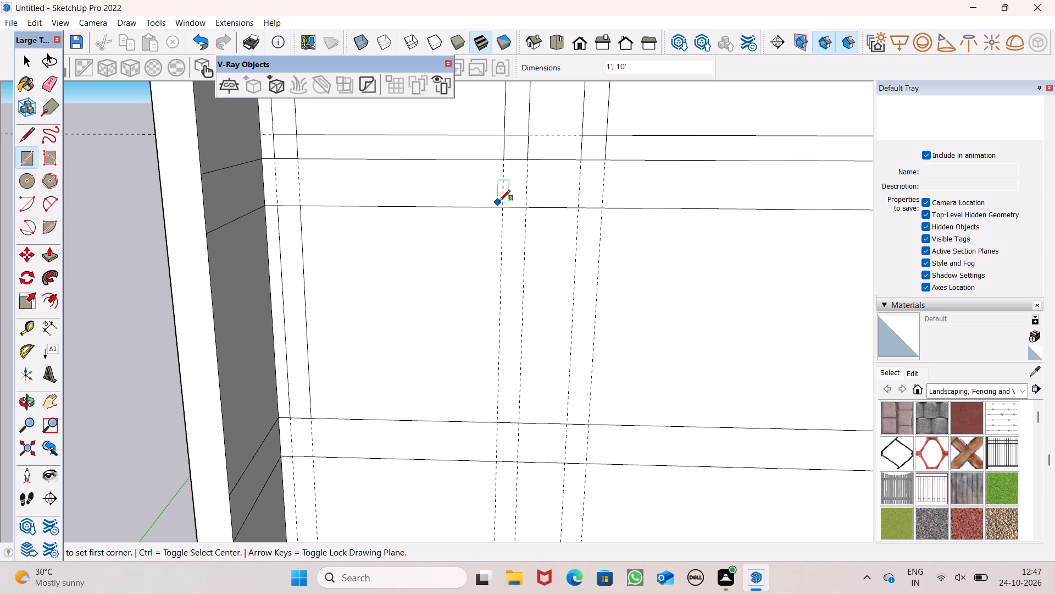
scroll(487, 206, "down", 2)
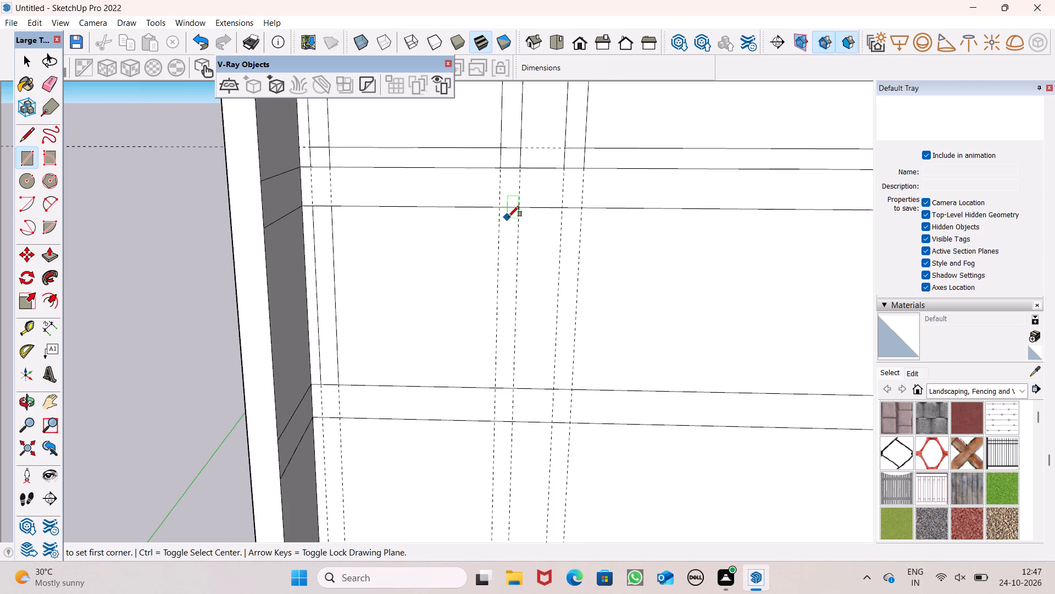
left_click(501, 211)
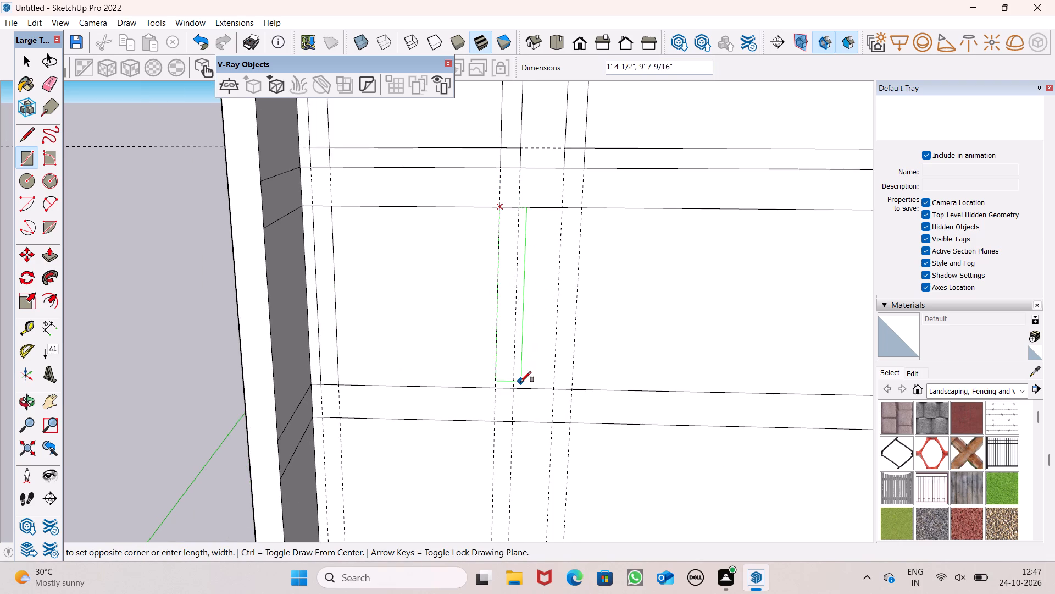
left_click_drag(515, 388, 516, 381)
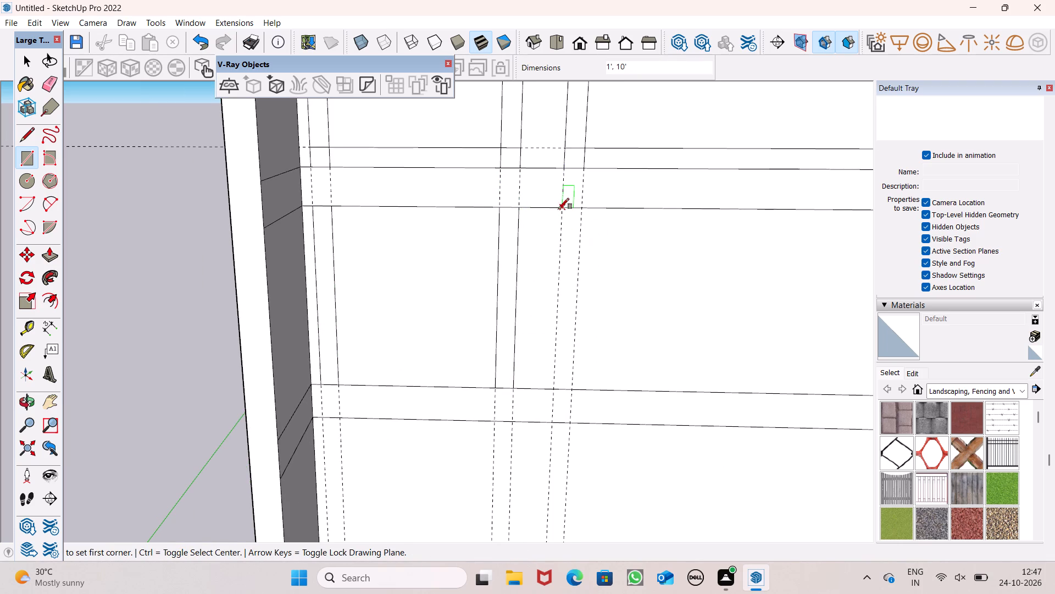
Draw 1'-wide, full-height vertical rectangles within the third and fourth guide pairs on the same second-from-top storey.
left_click(558, 207)
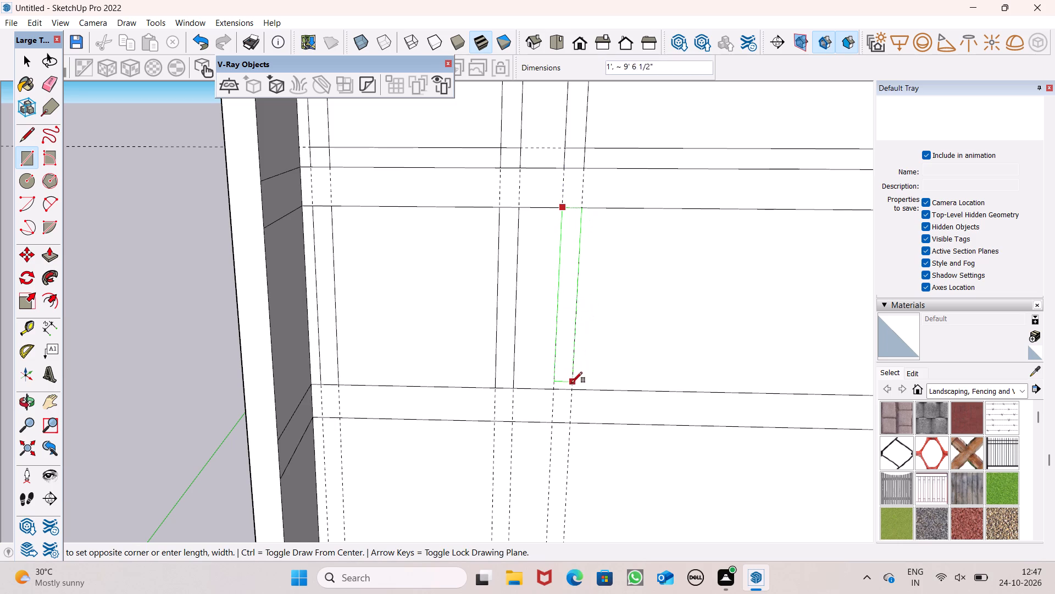
left_click(570, 387)
scroll(419, 270, "down", 7)
scroll(874, 309, "up", 1)
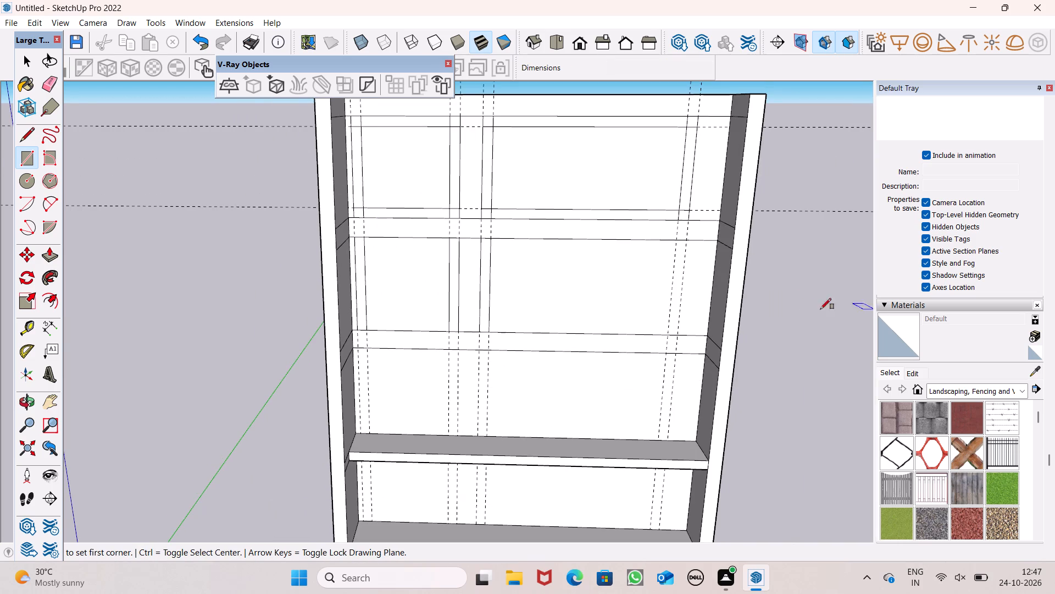
scroll(820, 309, "up", 3)
scroll(662, 241, "up", 1)
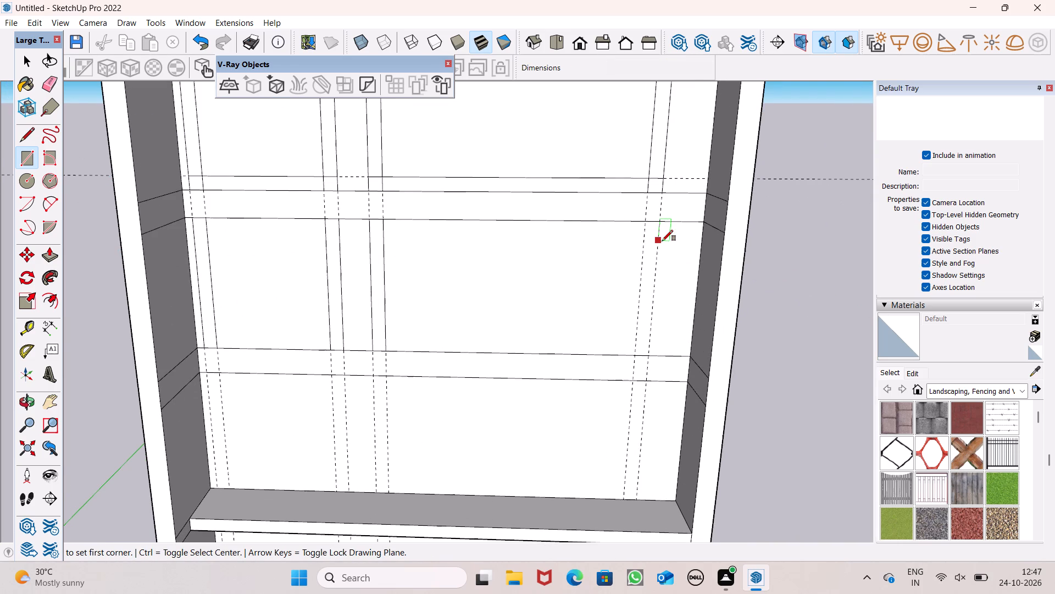
scroll(662, 241, "up", 2)
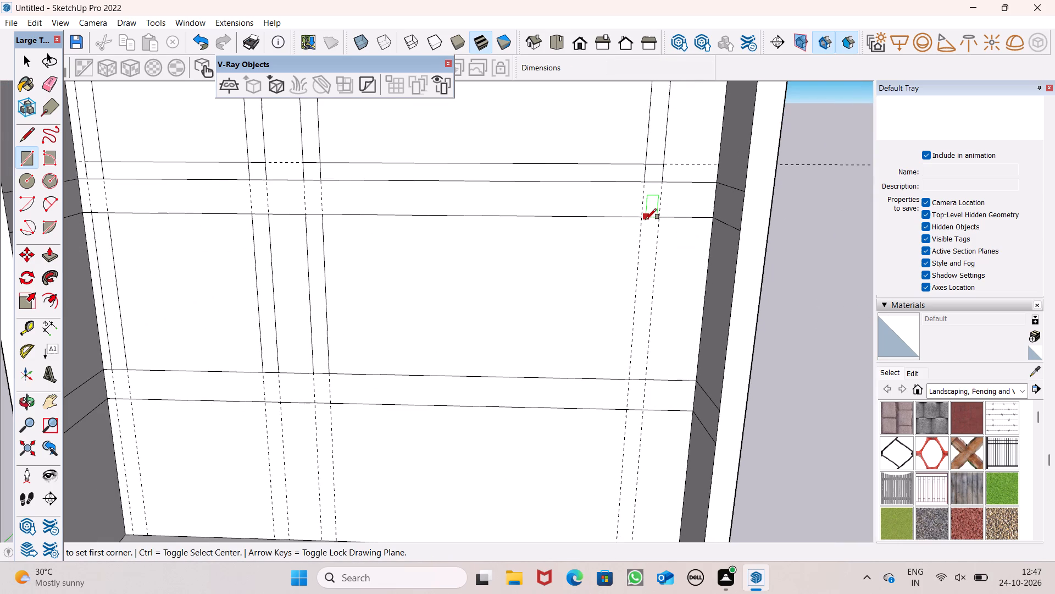
left_click(641, 217)
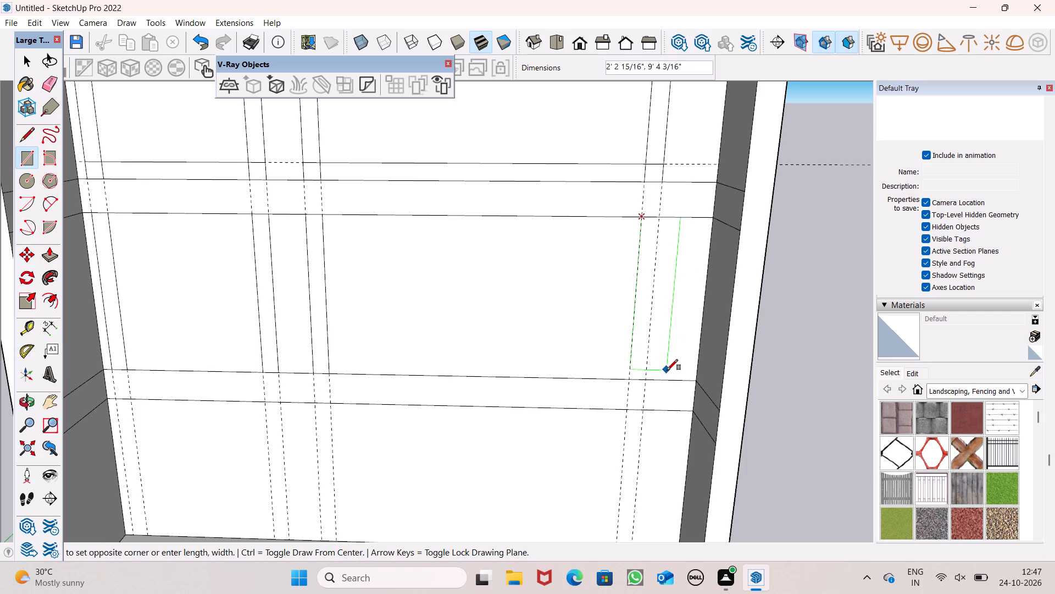
left_click(645, 378)
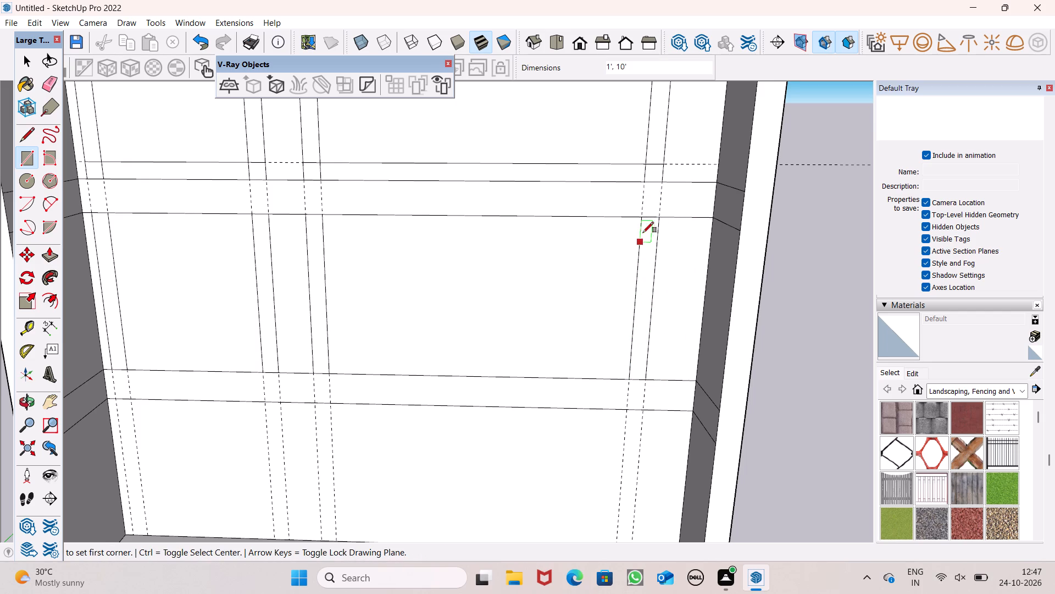
key("space")
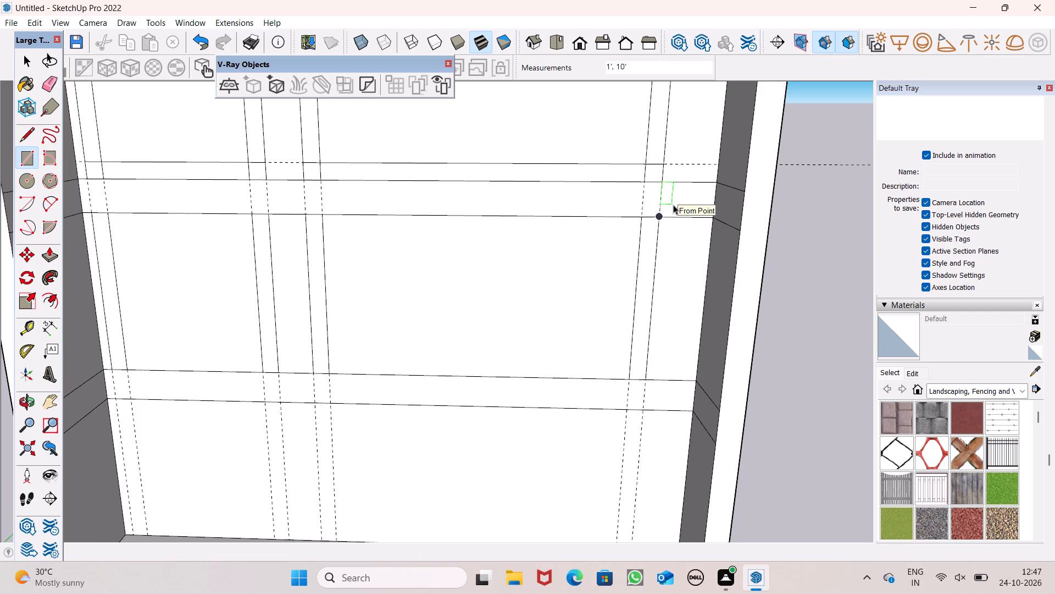
scroll(673, 206, "down", 1)
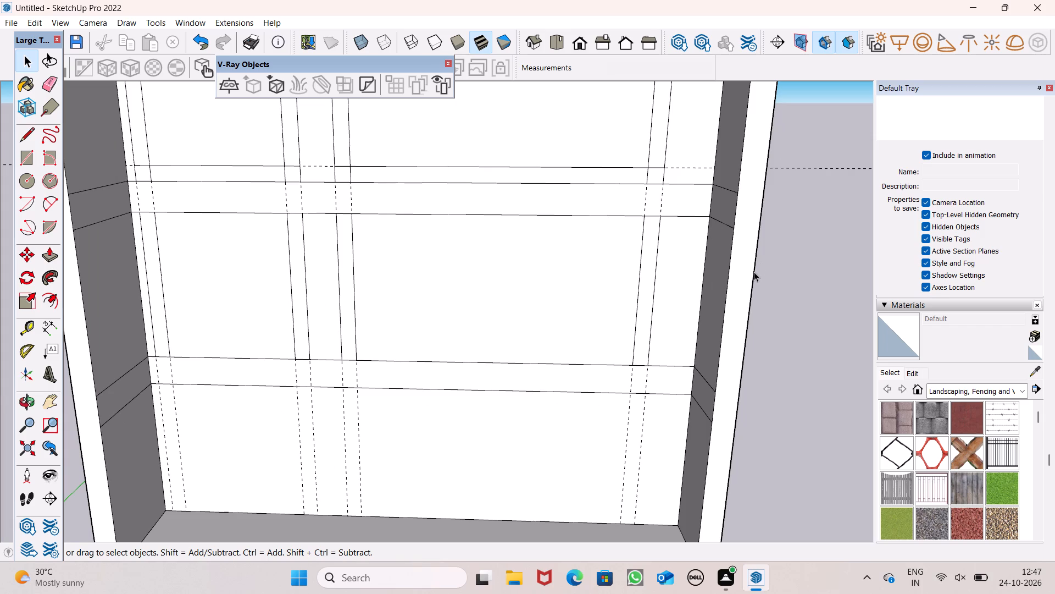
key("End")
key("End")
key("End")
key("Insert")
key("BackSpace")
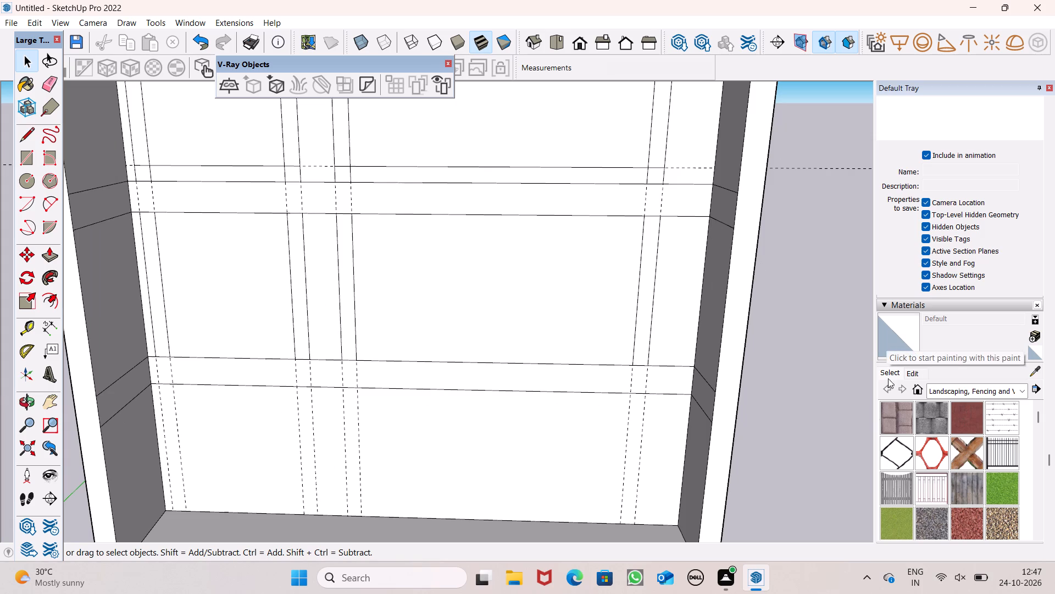
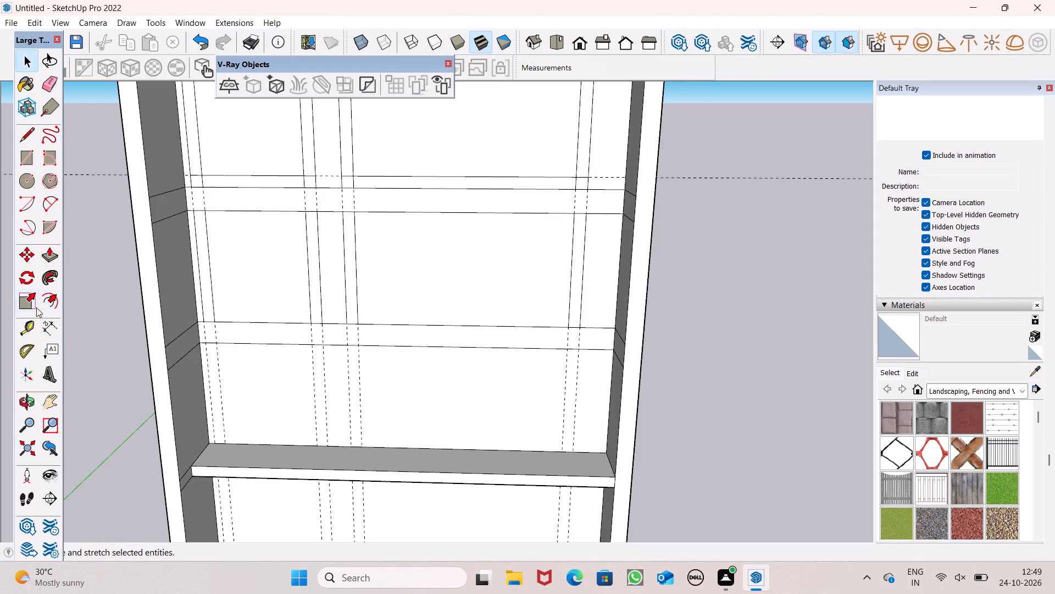
Place horizontal guides 1' below the upper edge and 1' above the lower edge of the second-from-top facade storey.
left_click(27, 322)
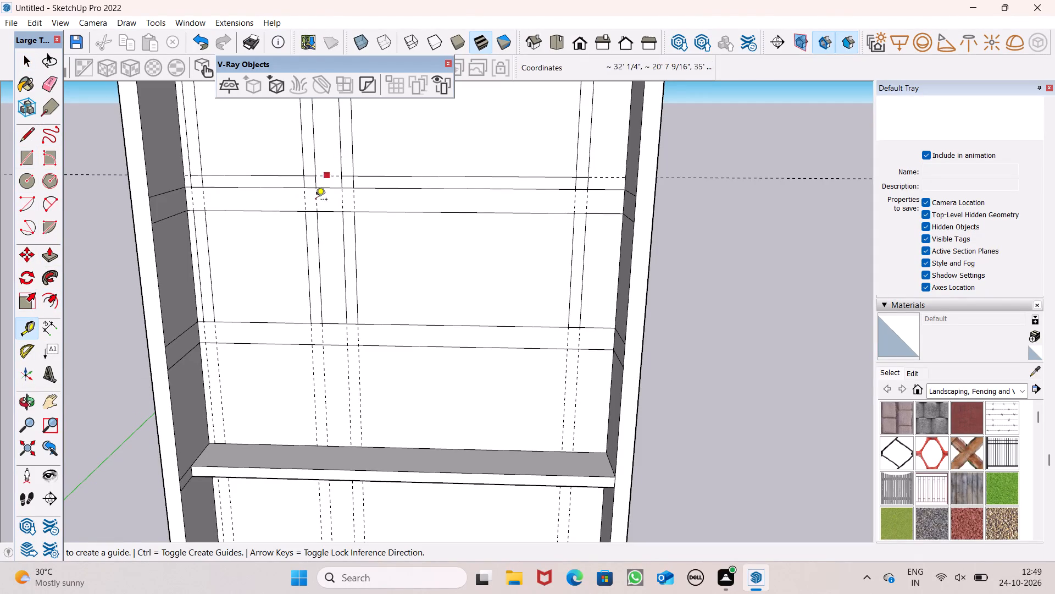
left_click(285, 215)
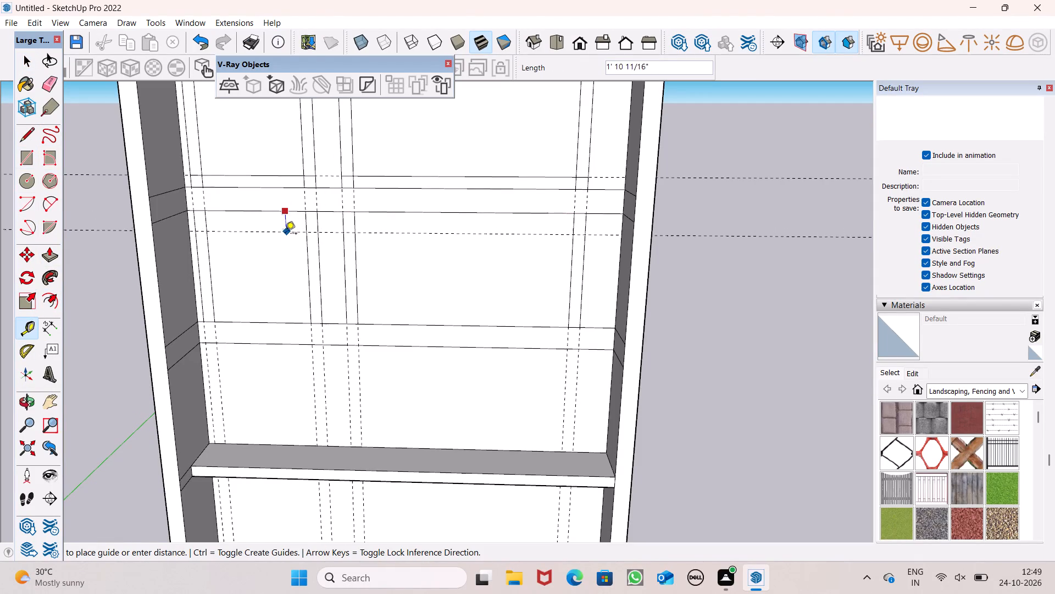
key("1")
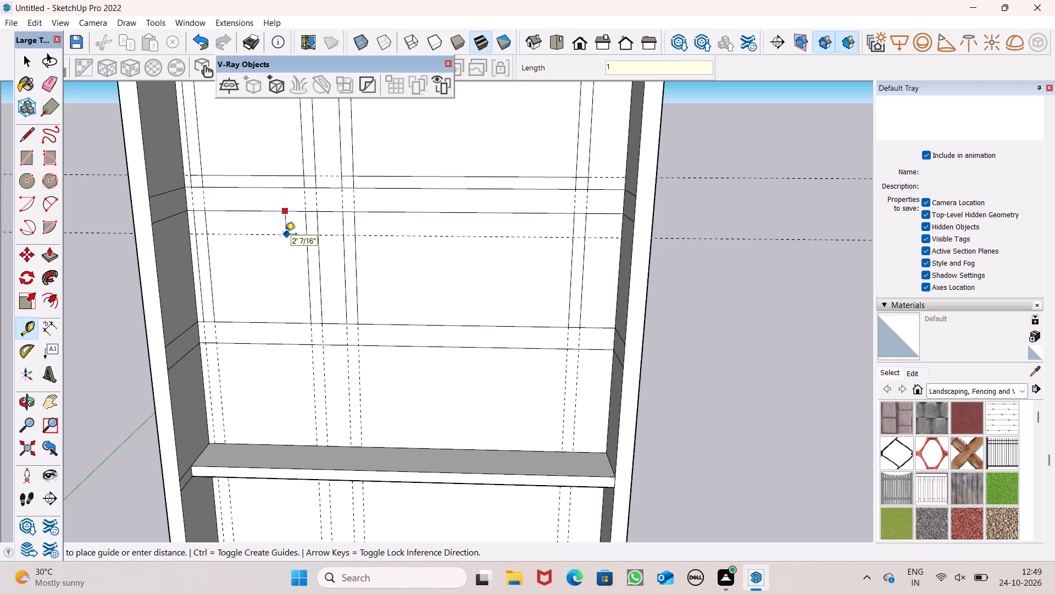
key("semicolon")
key("BackSpace")
key("apostrophe")
key("Return")
key("space")
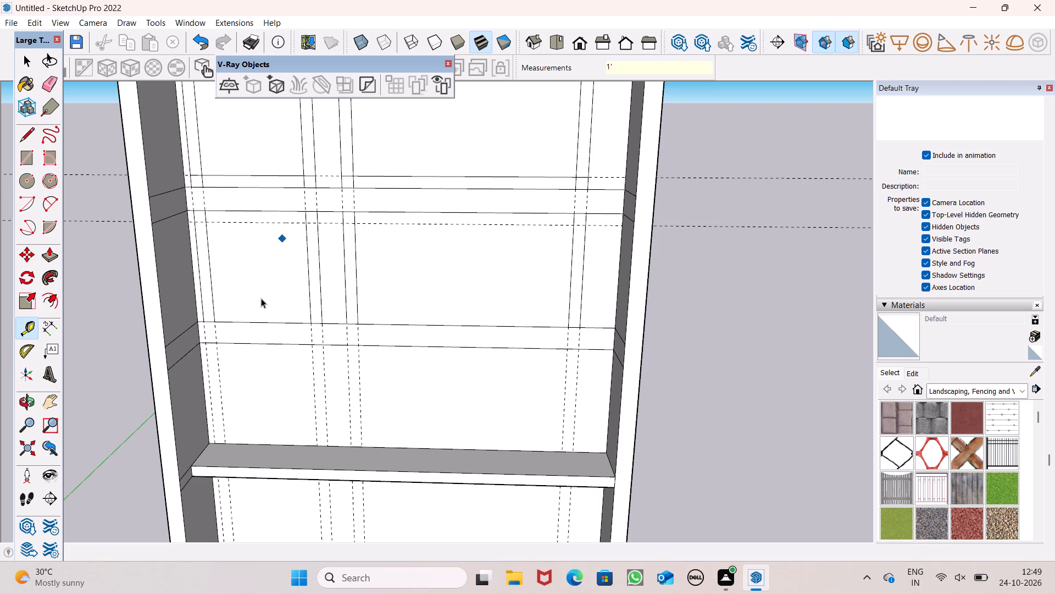
left_click(27, 331)
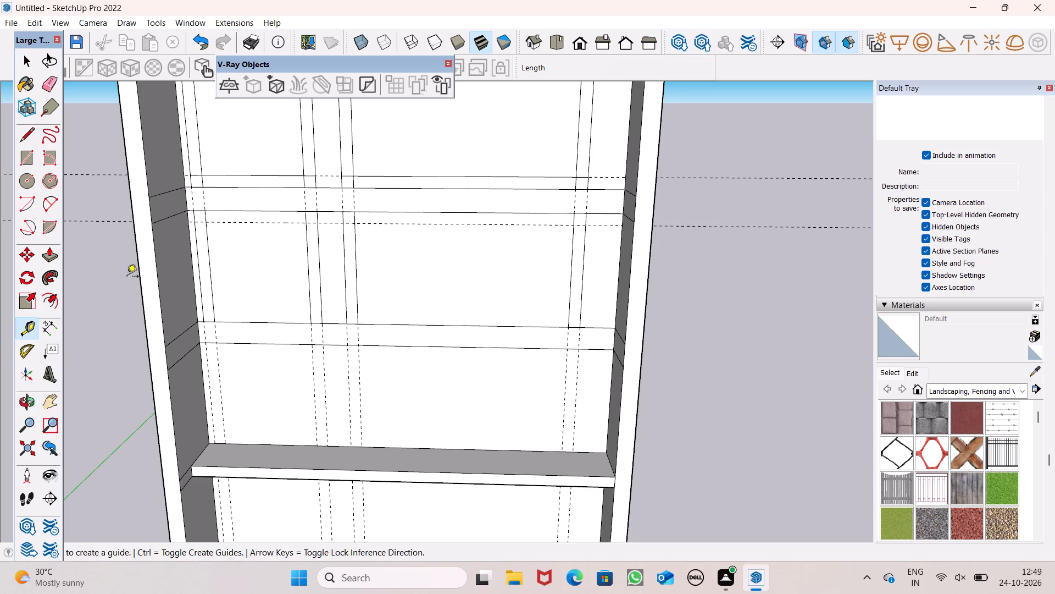
left_click(253, 321)
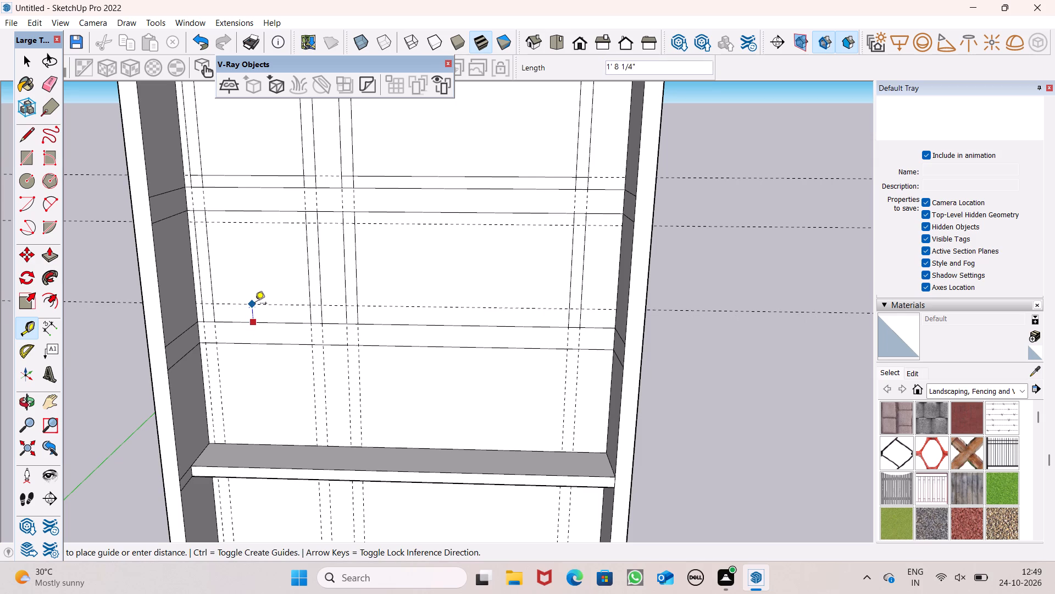
key("1")
key("apostrophe")
key("Return")
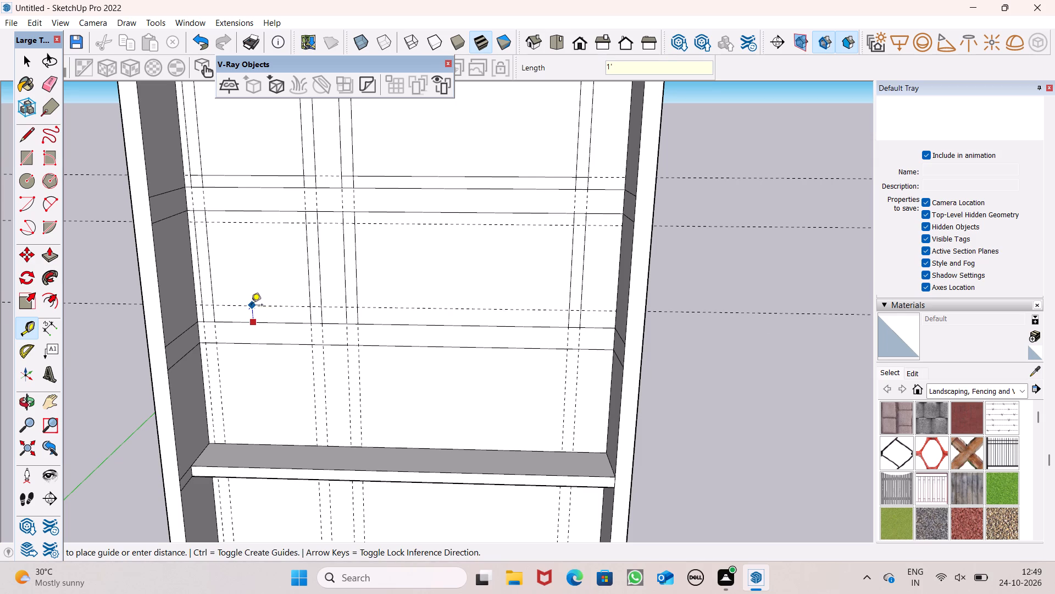
Place a horizontal guide 1' below the upper edge of the third-from-top facade storey.
left_click(238, 345)
type("1'")
key("Return")
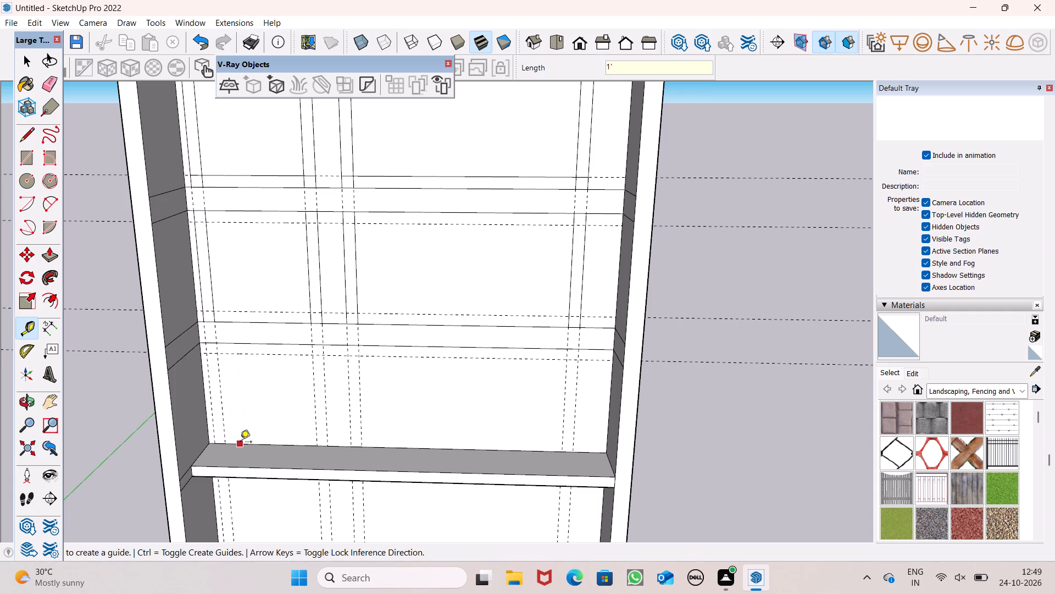
left_click(240, 442)
key("space")
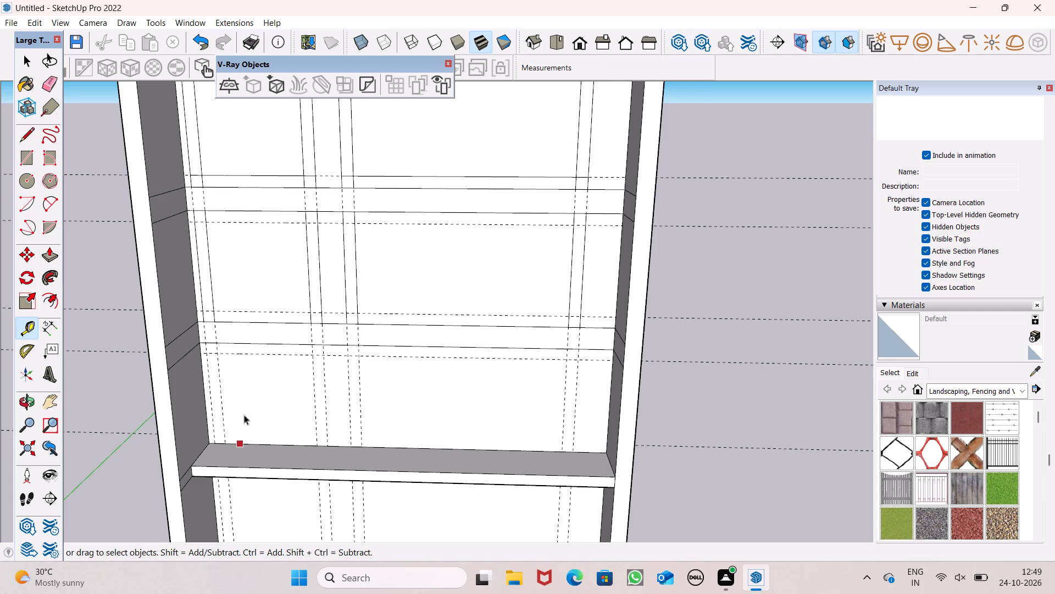
Push the front face of the projecting floor below the third storey back 4' 6 1/4", flush with the recessed facade.
scroll(293, 279, "down", 6)
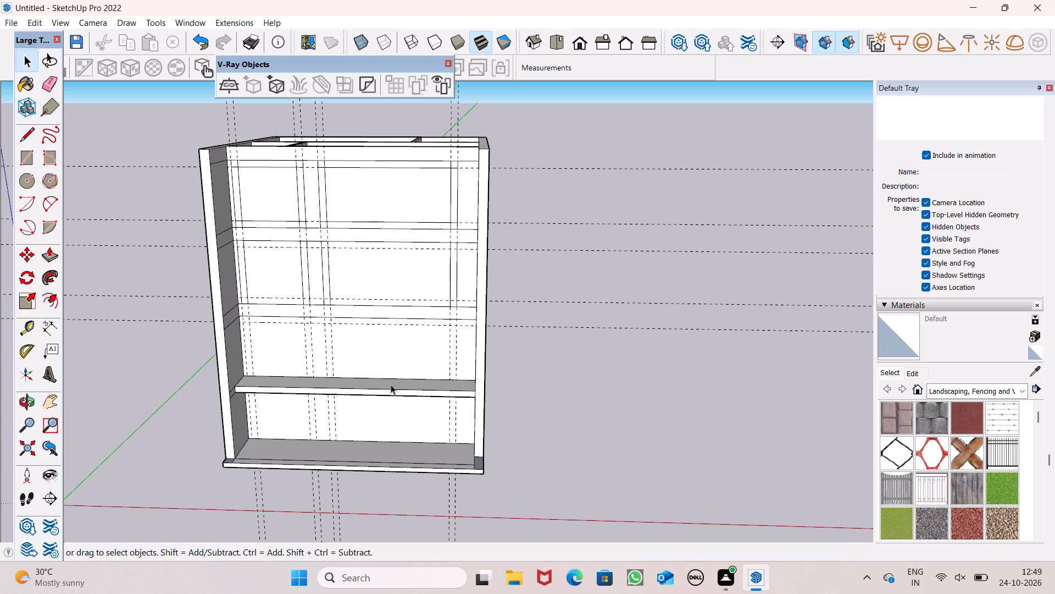
middle_click_drag(368, 404, 419, 275)
scroll(419, 275, "up", 1)
scroll(357, 300, "down", 2)
middle_click_drag(352, 321, 328, 389)
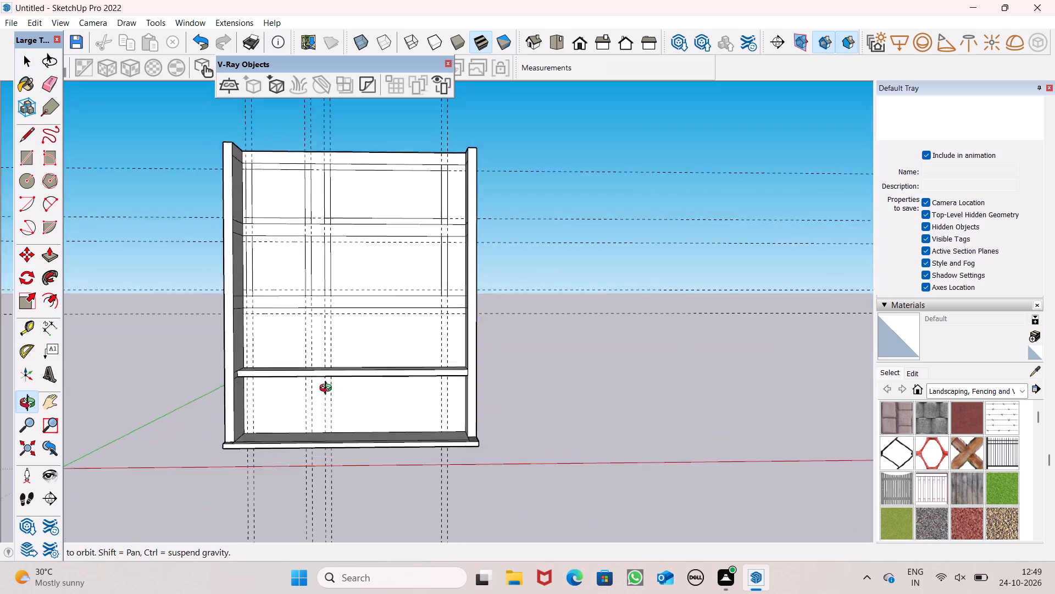
middle_click_drag(328, 389, 312, 430)
scroll(369, 313, "up", 2)
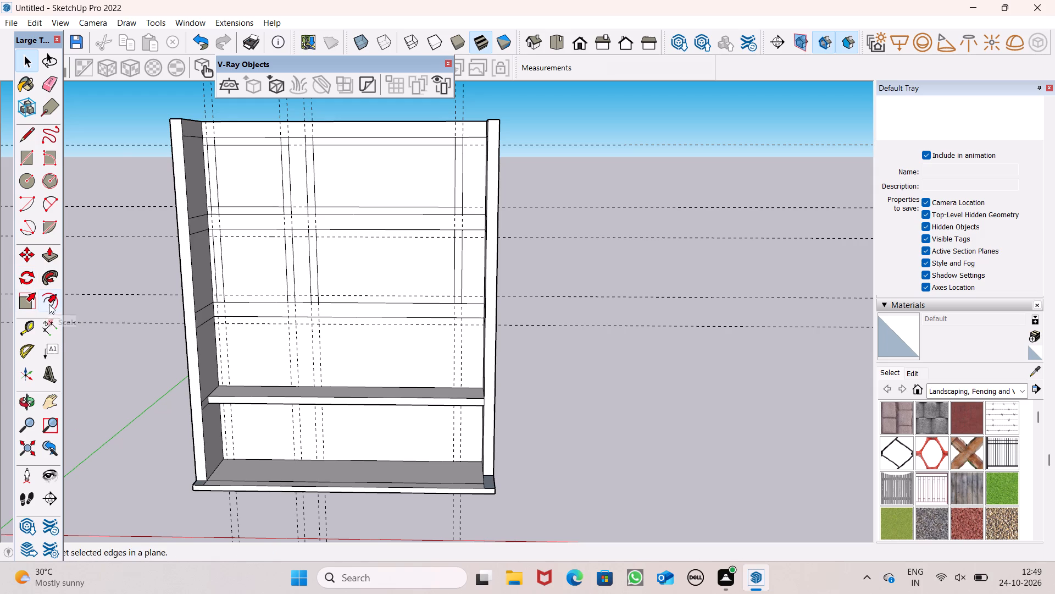
left_click(26, 334)
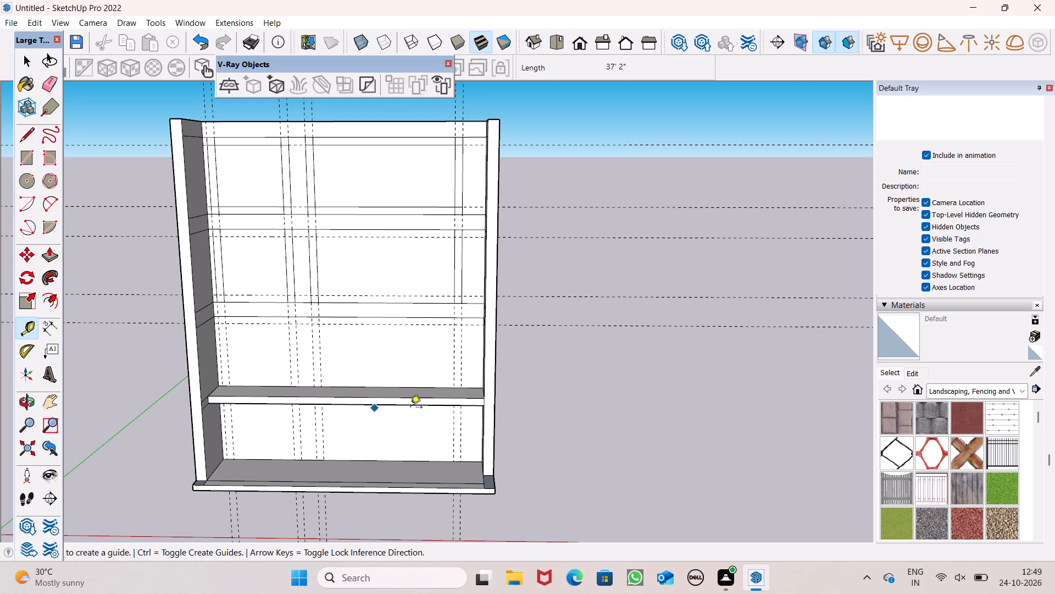
middle_click(410, 415)
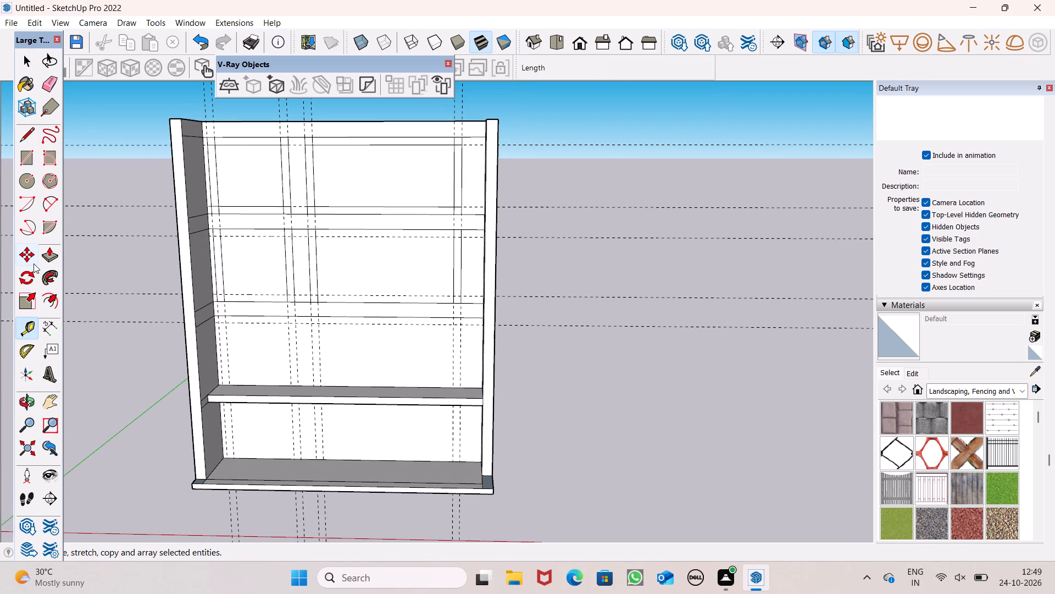
scroll(264, 383, "up", 6)
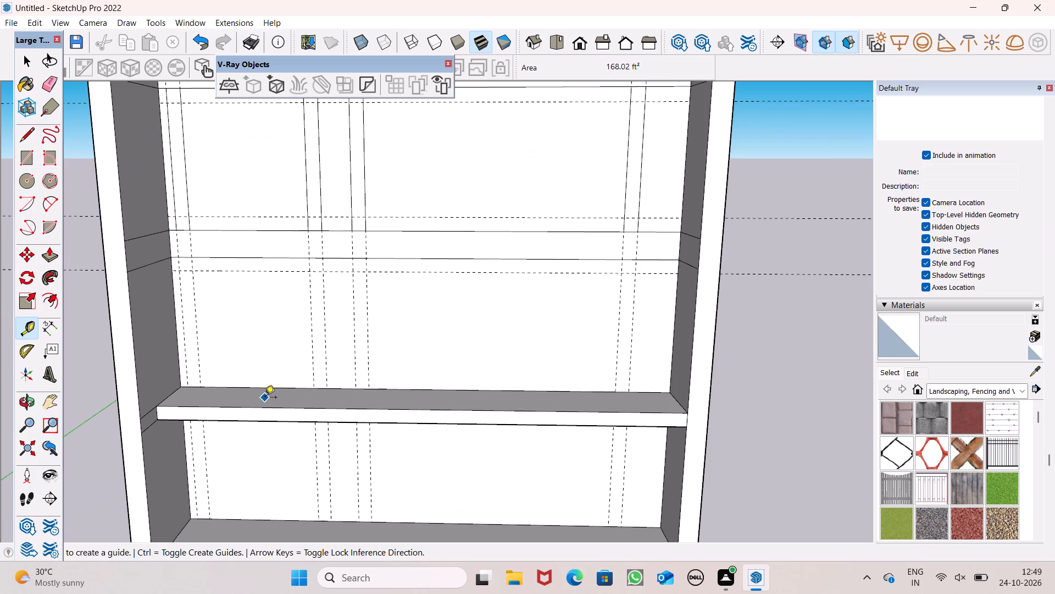
scroll(285, 369, "down", 2)
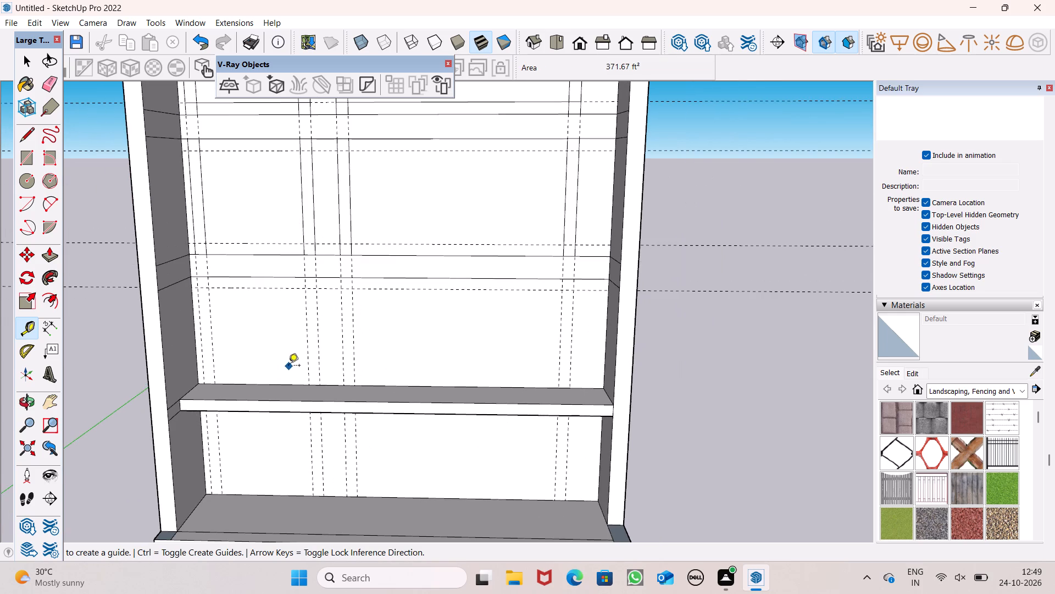
left_click(52, 257)
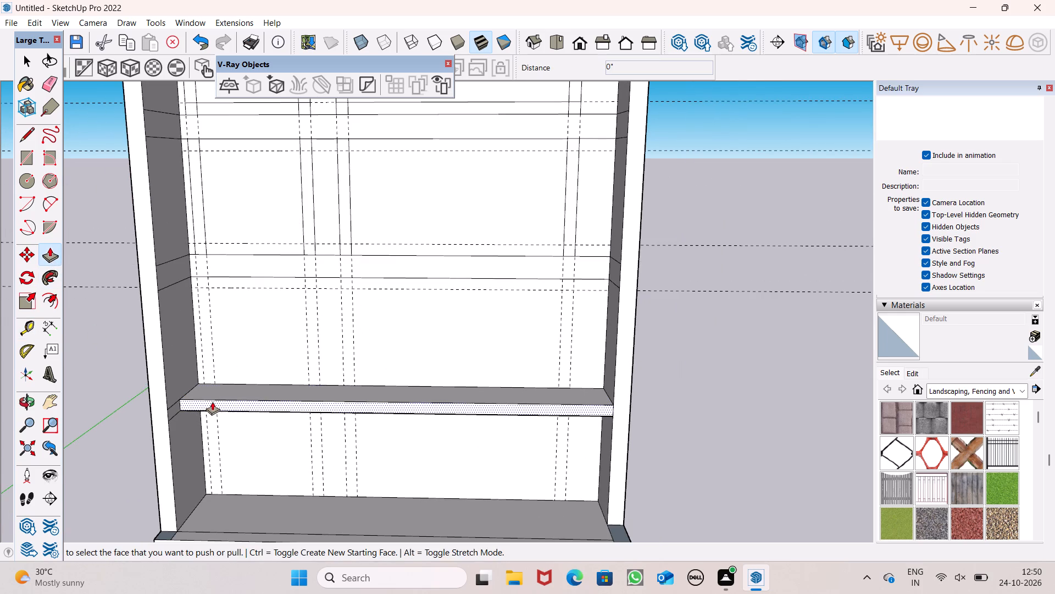
left_click_drag(213, 402, 226, 374)
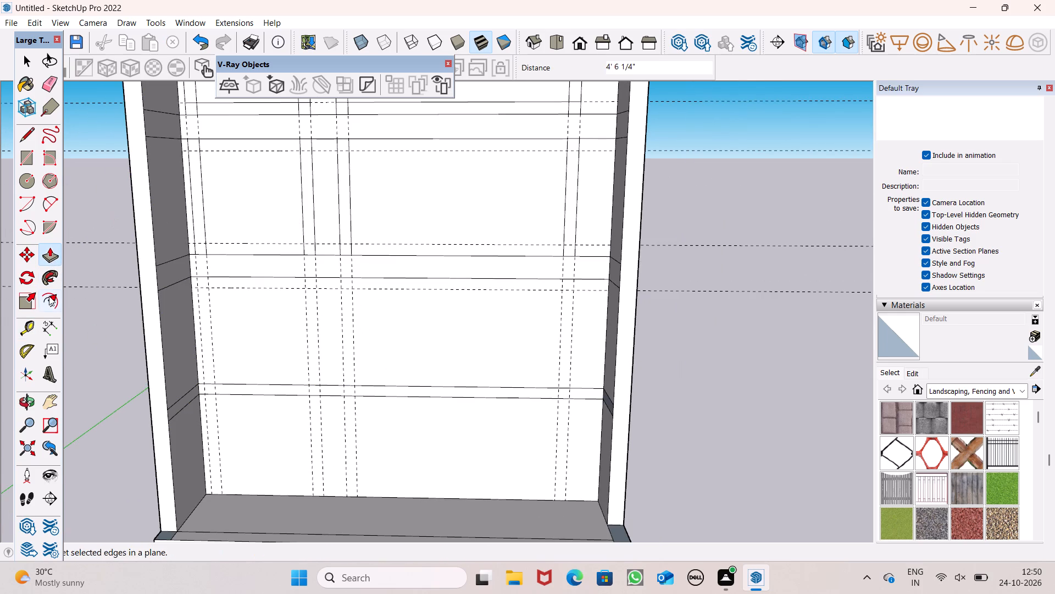
Place a horizontal guide 1' above the lower edge of the third-from-top facade storey.
left_click(25, 334)
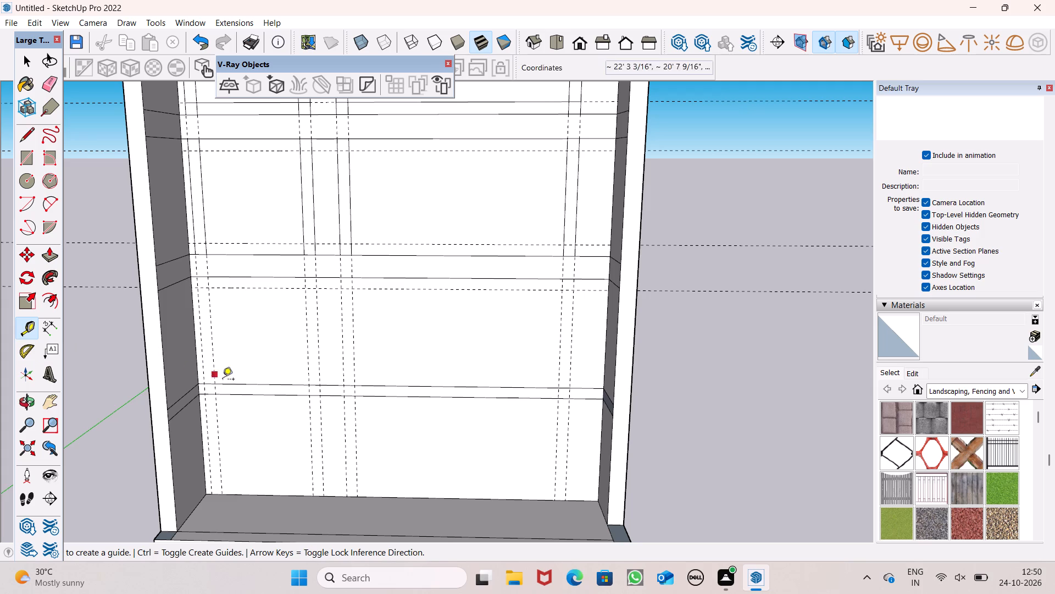
left_click(234, 385)
key("1")
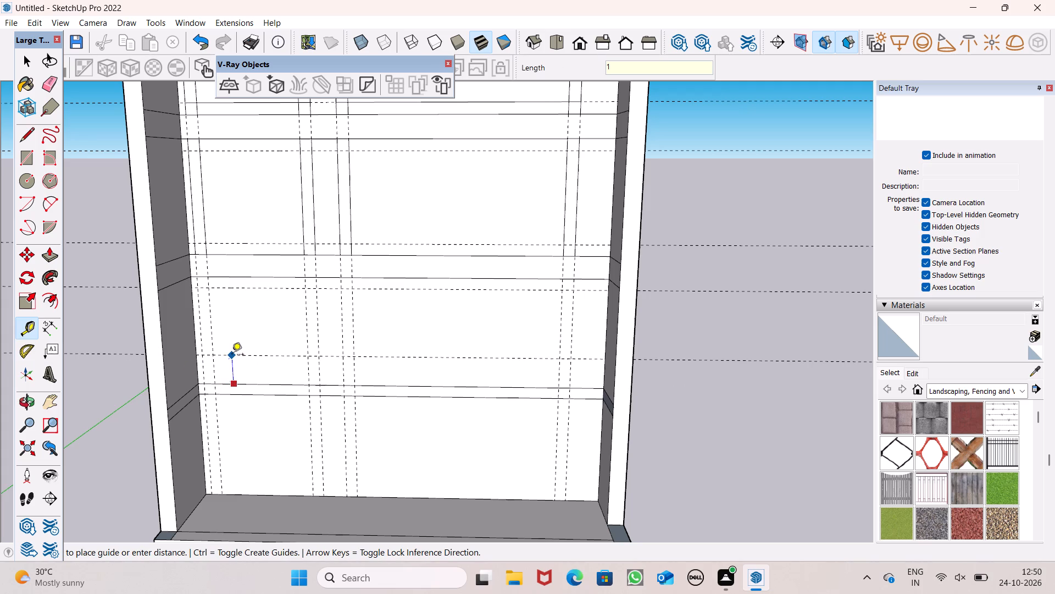
key("apostrophe")
key("Return")
Draw 1' by 10' vertical rectangles within the first and second guide pairs on the third-from-top storey.
scroll(234, 326, "down", 7)
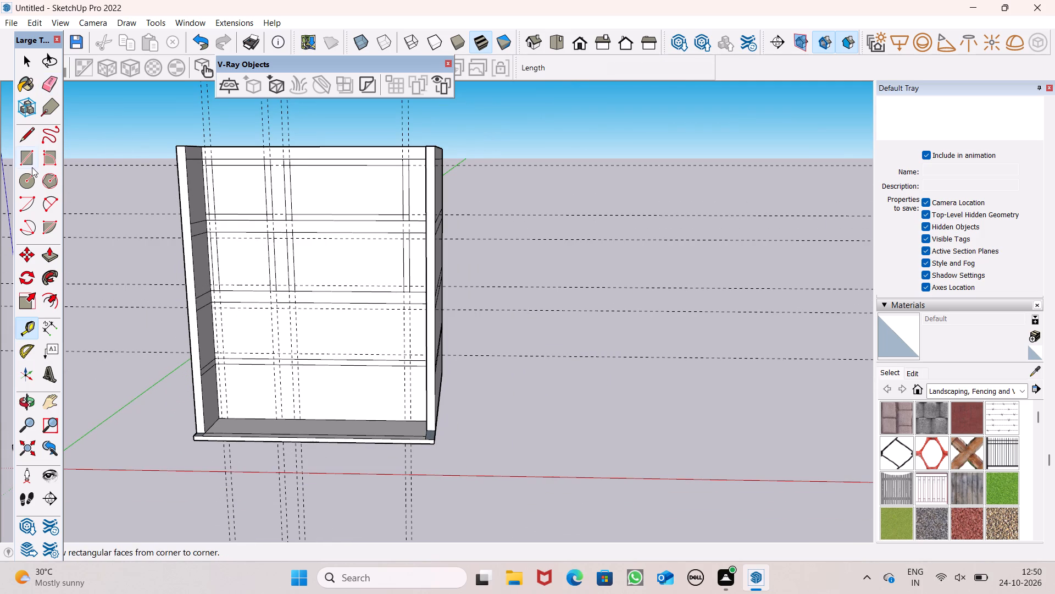
left_click(34, 153)
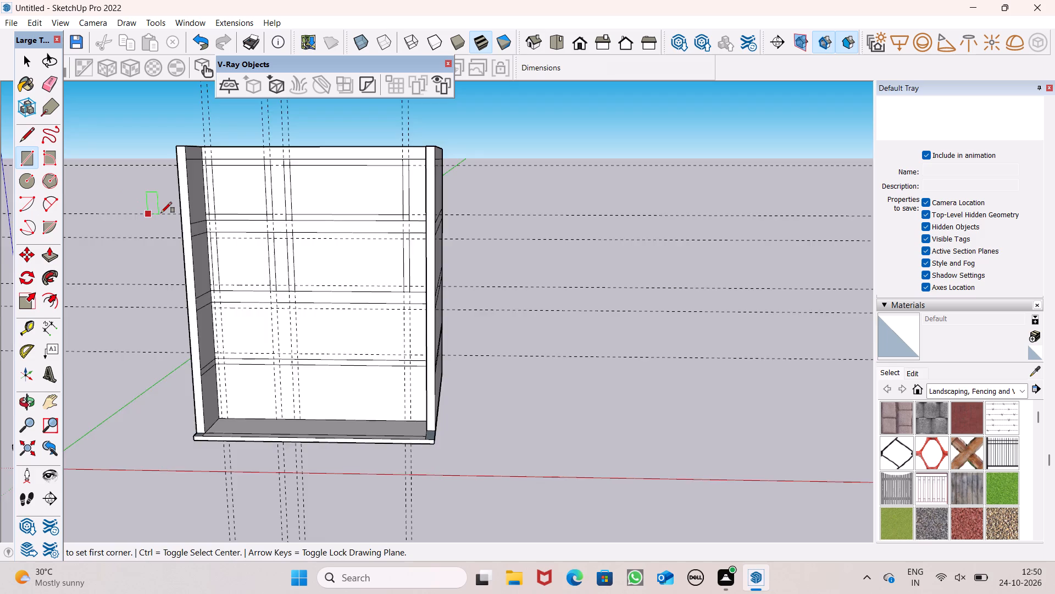
scroll(161, 213, "up", 8)
scroll(180, 255, "down", 1)
scroll(275, 277, "down", 4)
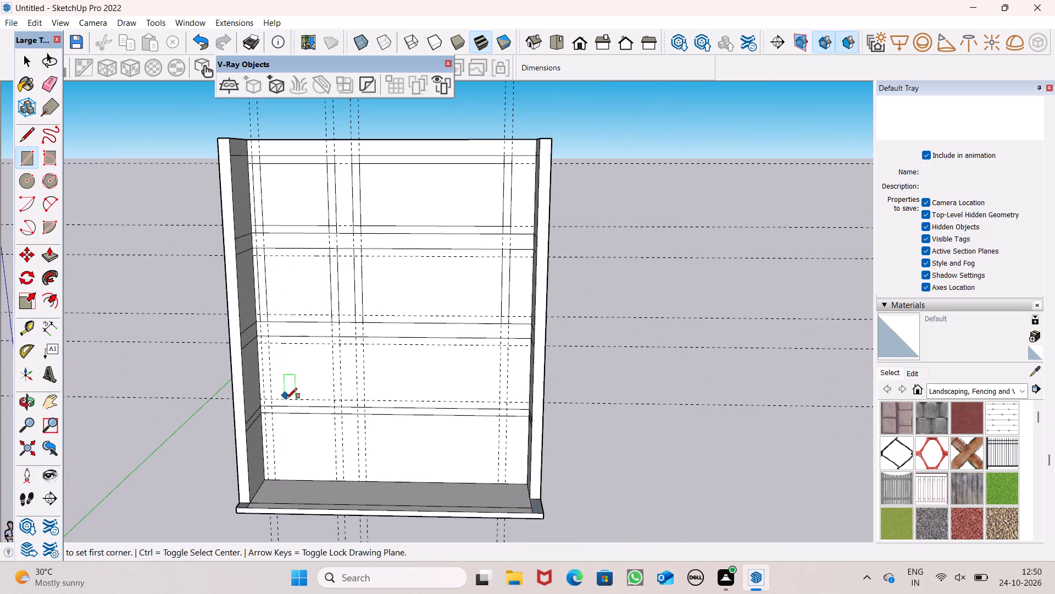
scroll(287, 399, "up", 6)
scroll(310, 283, "down", 5)
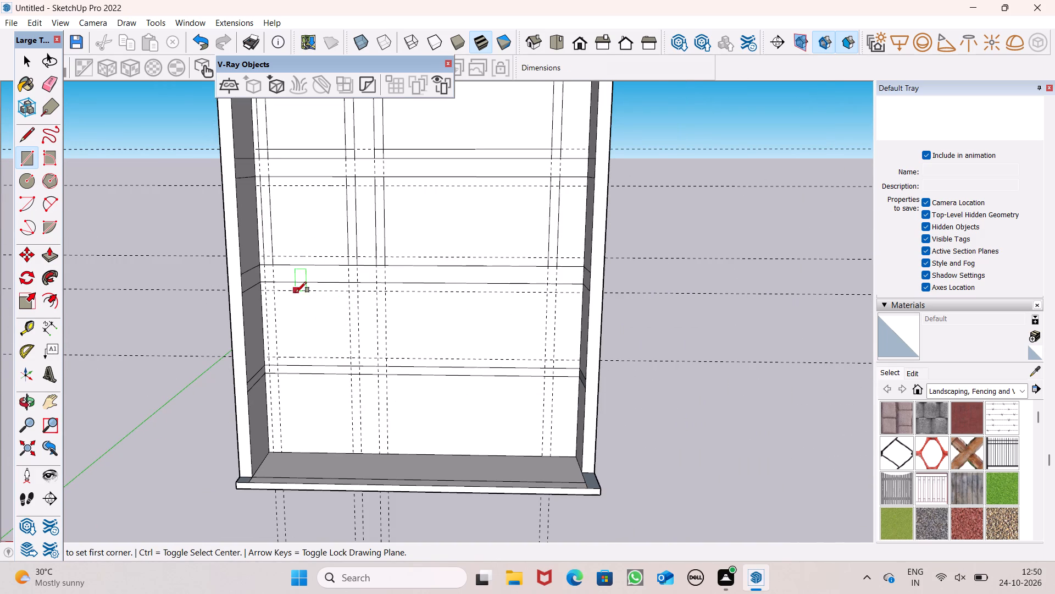
scroll(296, 294, "up", 7)
left_click(234, 271)
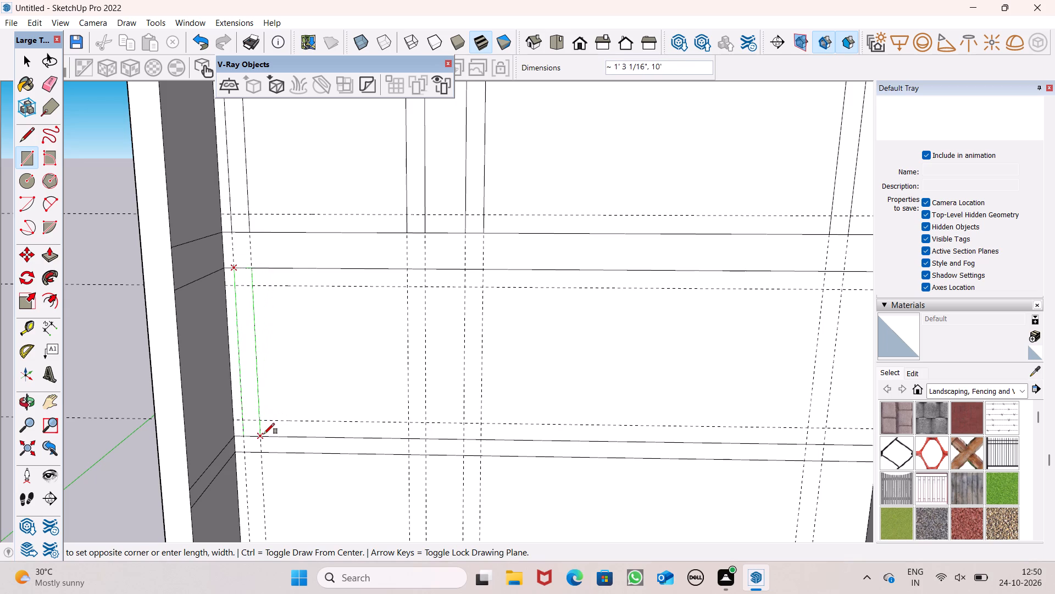
left_click_drag(263, 435, 263, 428)
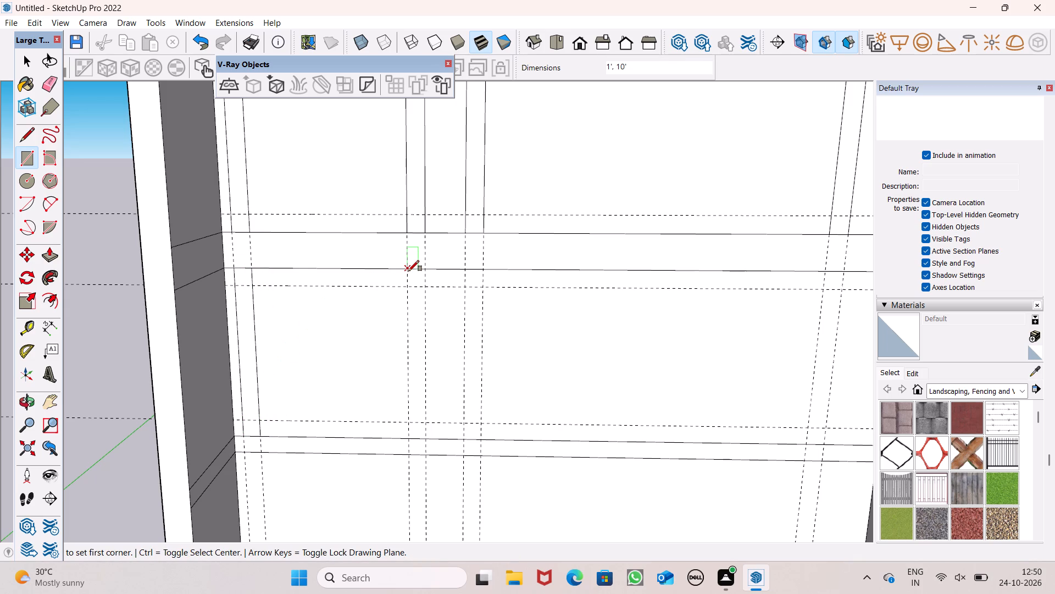
left_click(407, 272)
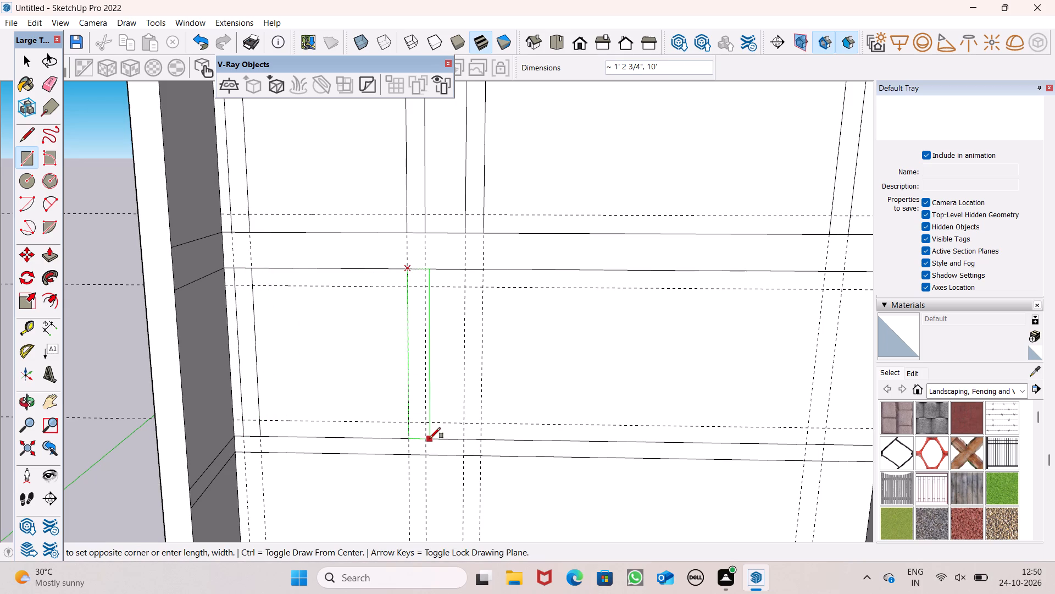
left_click_drag(424, 436, 424, 431)
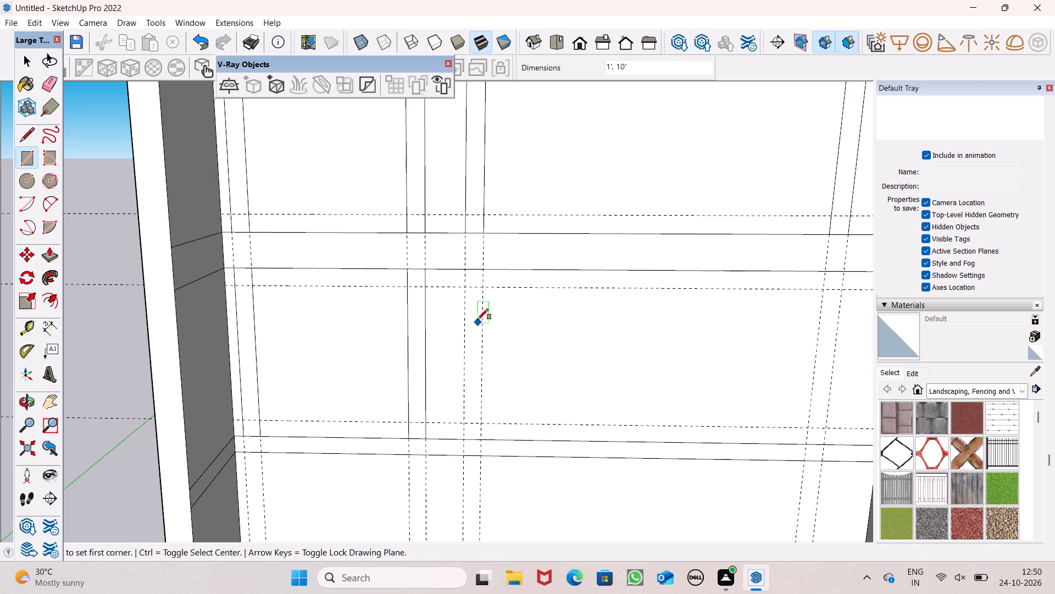
Draw 1'-wide, full-height vertical rectangles within the third and fourth guide pairs on the same third-from-top storey.
left_click(465, 271)
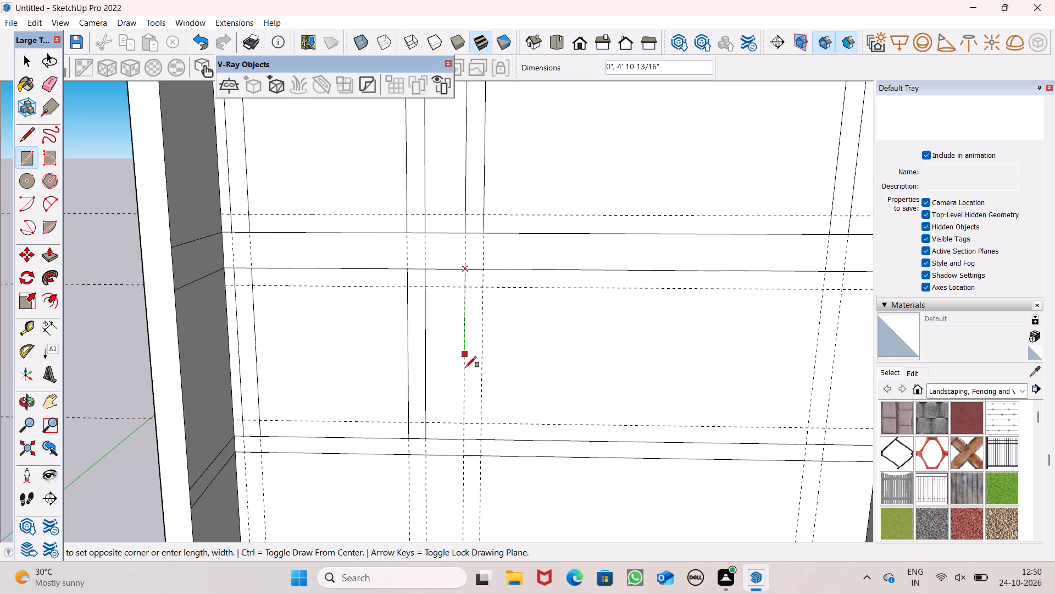
left_click(480, 438)
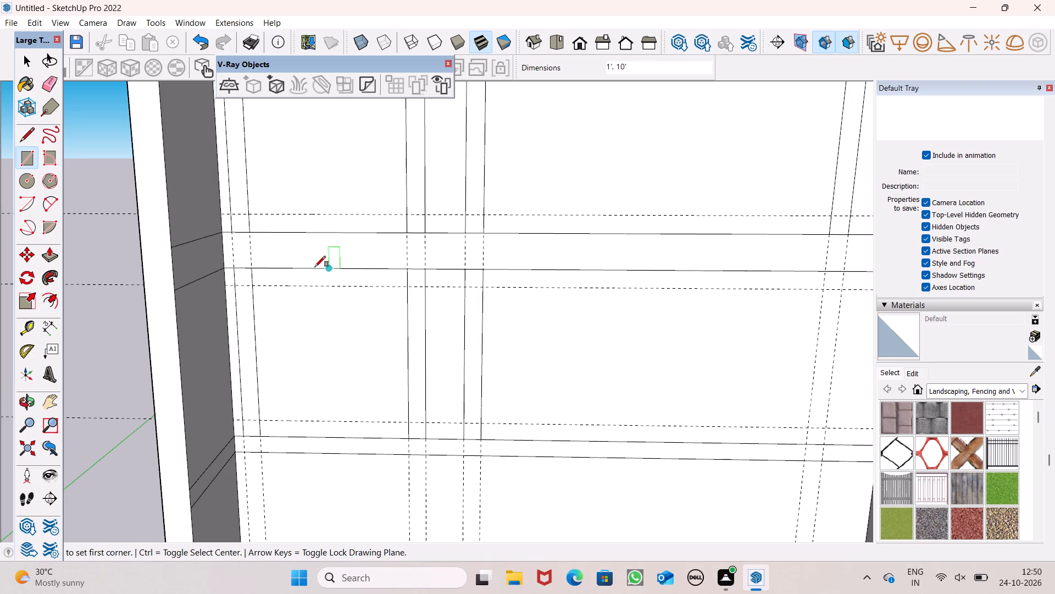
scroll(305, 268, "down", 5)
scroll(555, 296, "up", 6)
scroll(416, 313, "down", 5)
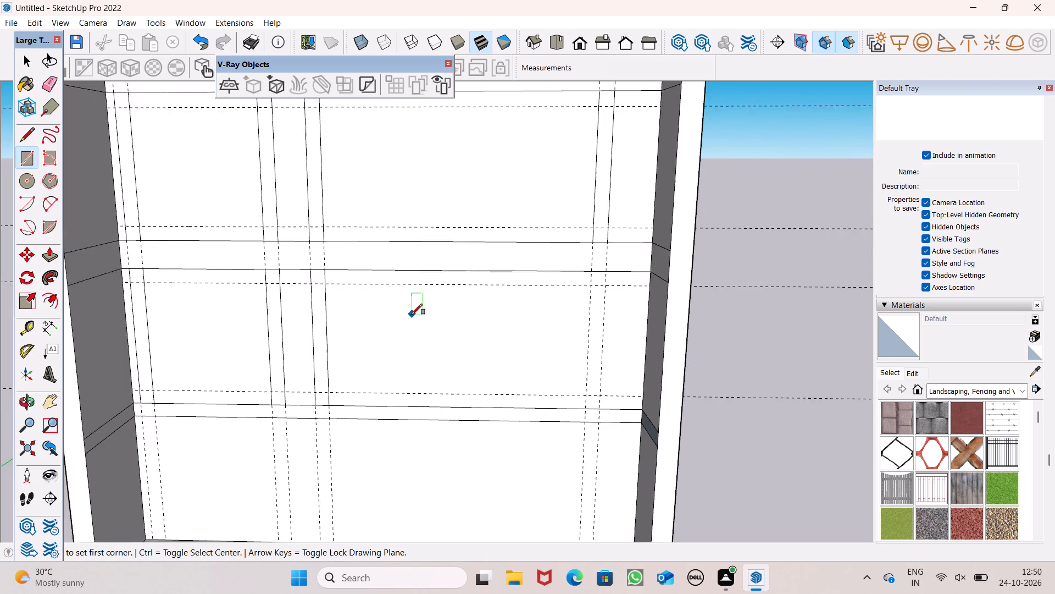
scroll(623, 340, "up", 4)
left_click(551, 243)
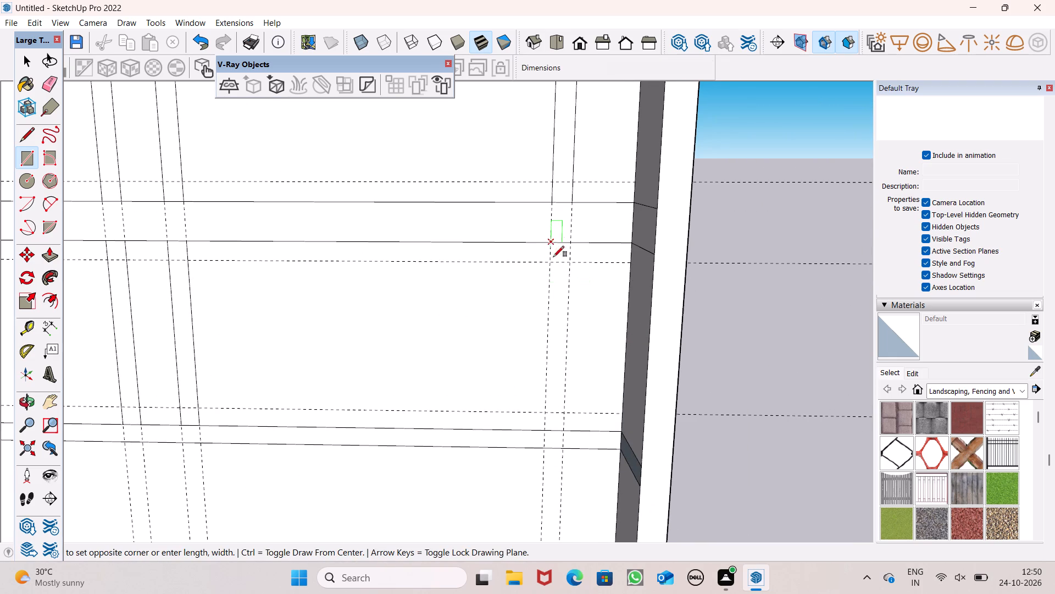
left_click(564, 431)
scroll(641, 212, "down", 5)
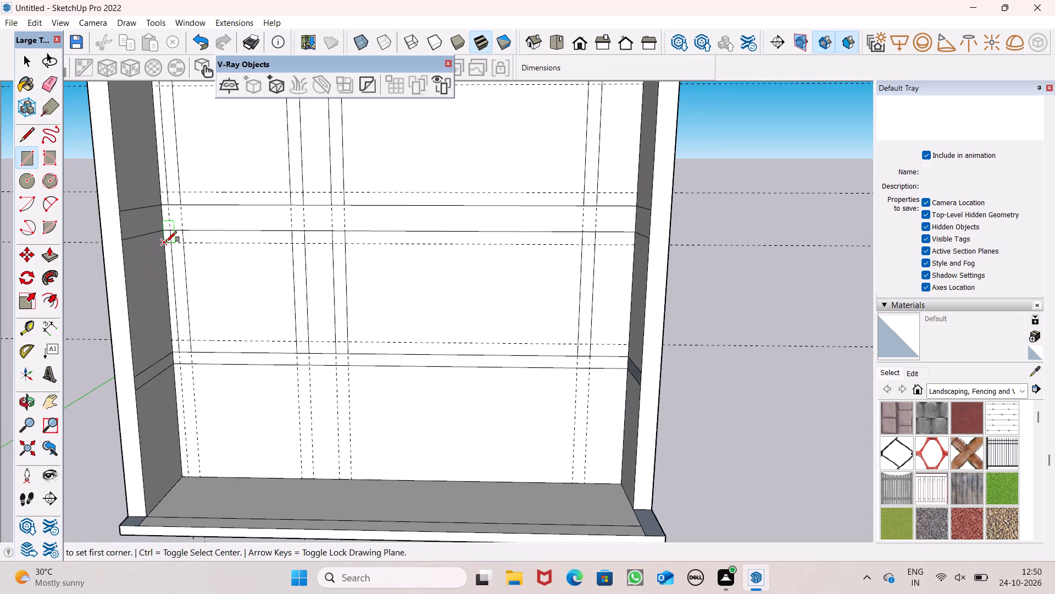
scroll(235, 223, "up", 5)
scroll(204, 227, "down", 3)
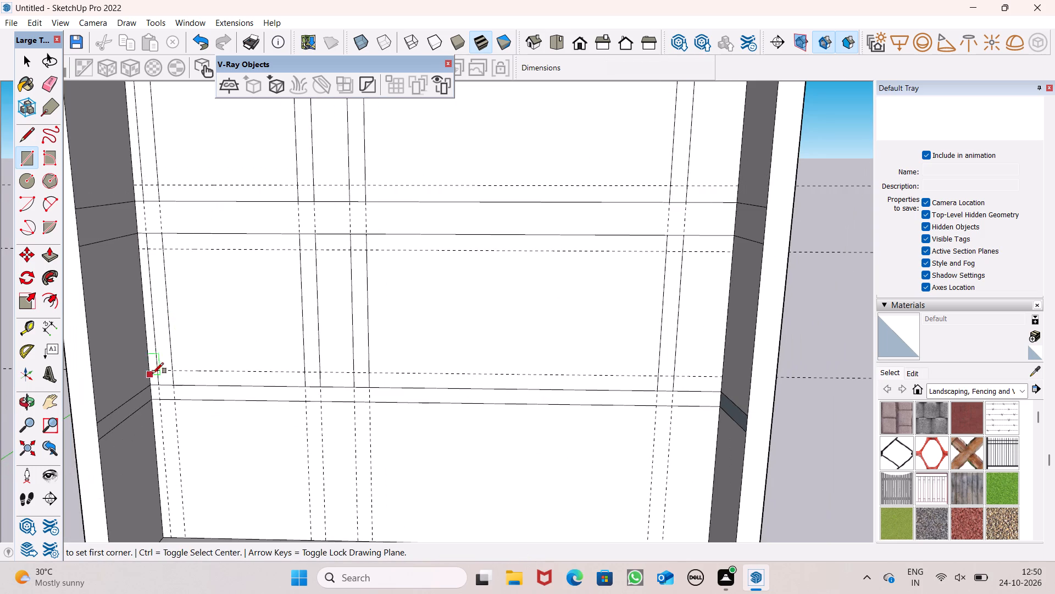
Draw a 37' 2" by 1' horizontal rectangle along the upper edge of the third-from-top facade storey, down to the guide.
scroll(158, 376, "up", 5)
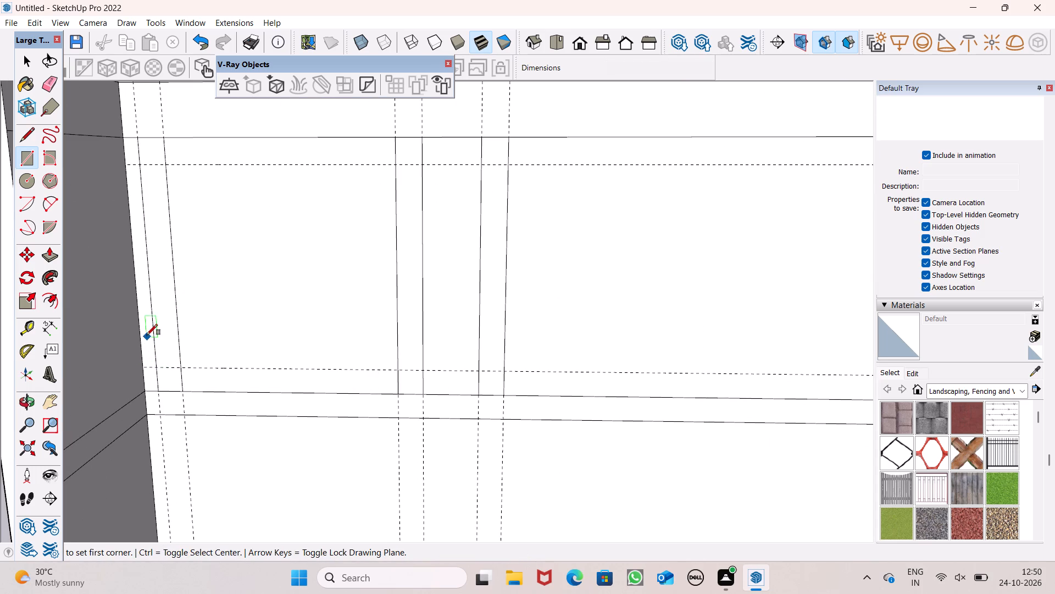
left_click(119, 139)
scroll(142, 219, "down", 3)
scroll(490, 206, "down", 4)
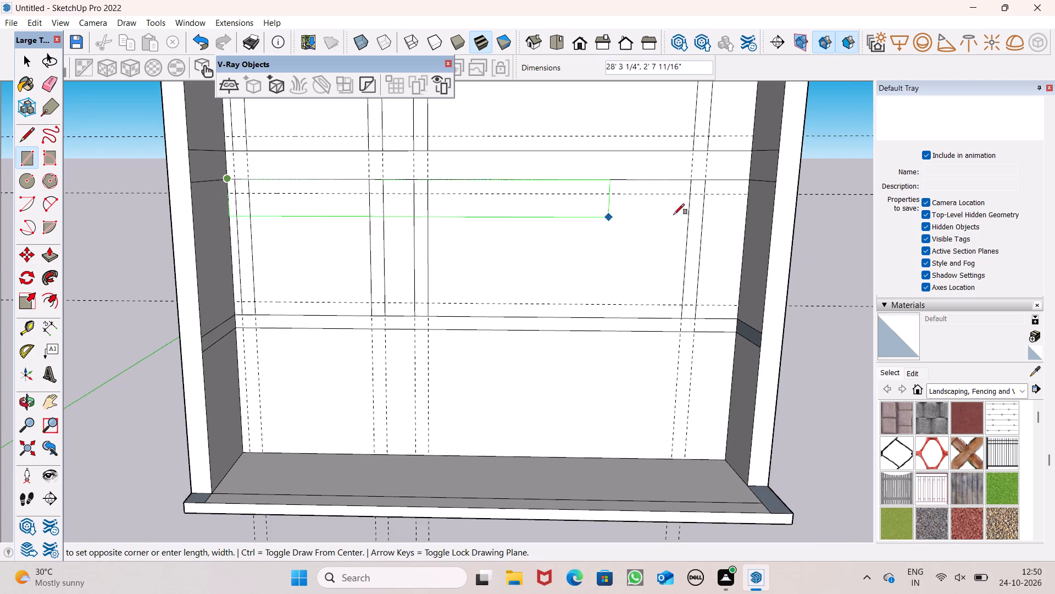
scroll(730, 194, "up", 5)
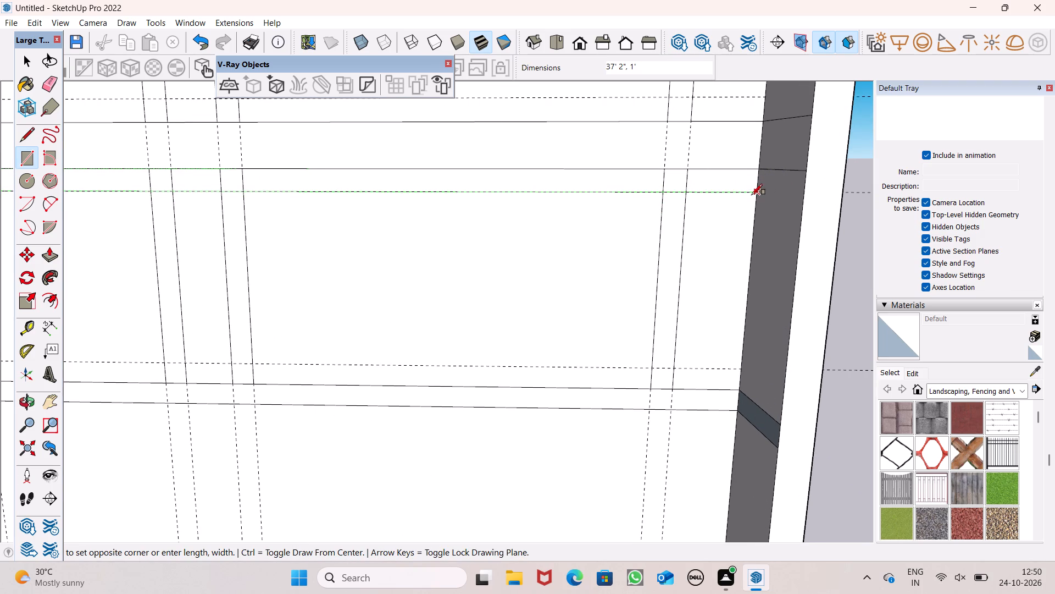
left_click(755, 195)
scroll(650, 134, "down", 6)
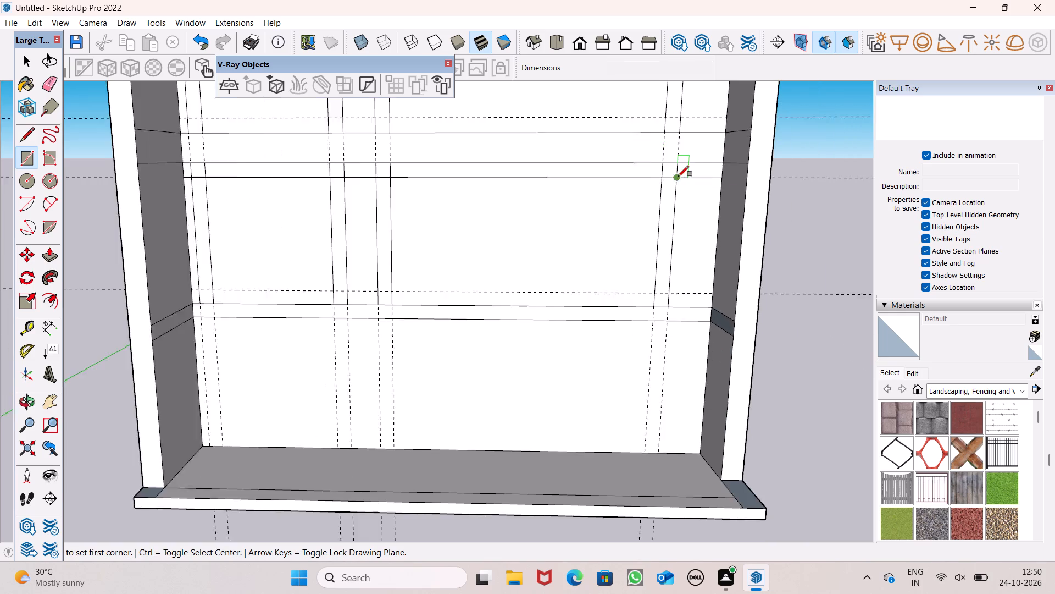
Draw a 1' by 37' 2" horizontal rectangle along the lower edge of the same third-from-top storey.
scroll(271, 309, "up", 4)
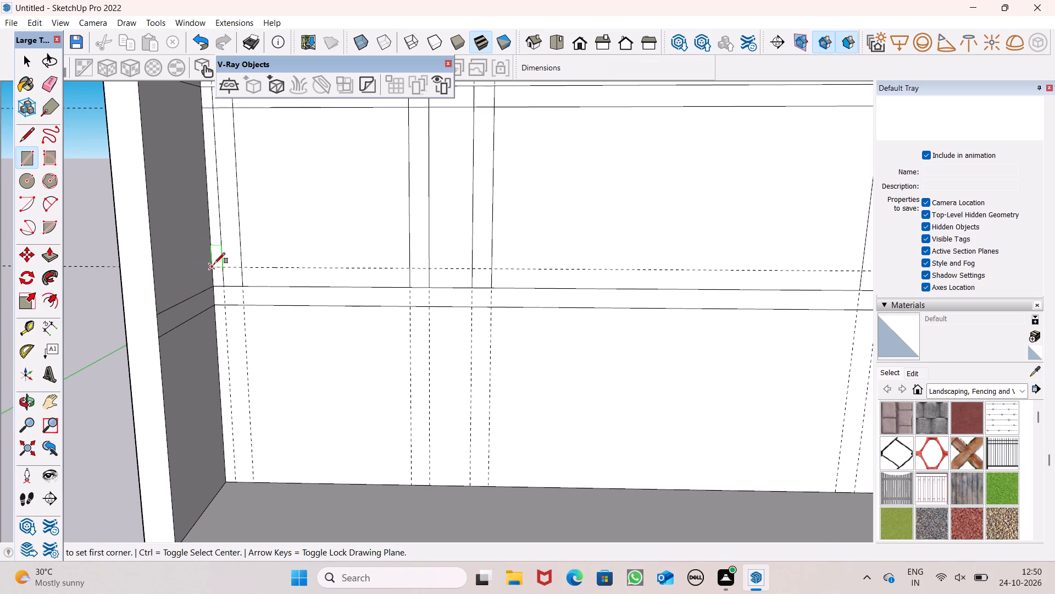
left_click(214, 263)
scroll(245, 288, "down", 3)
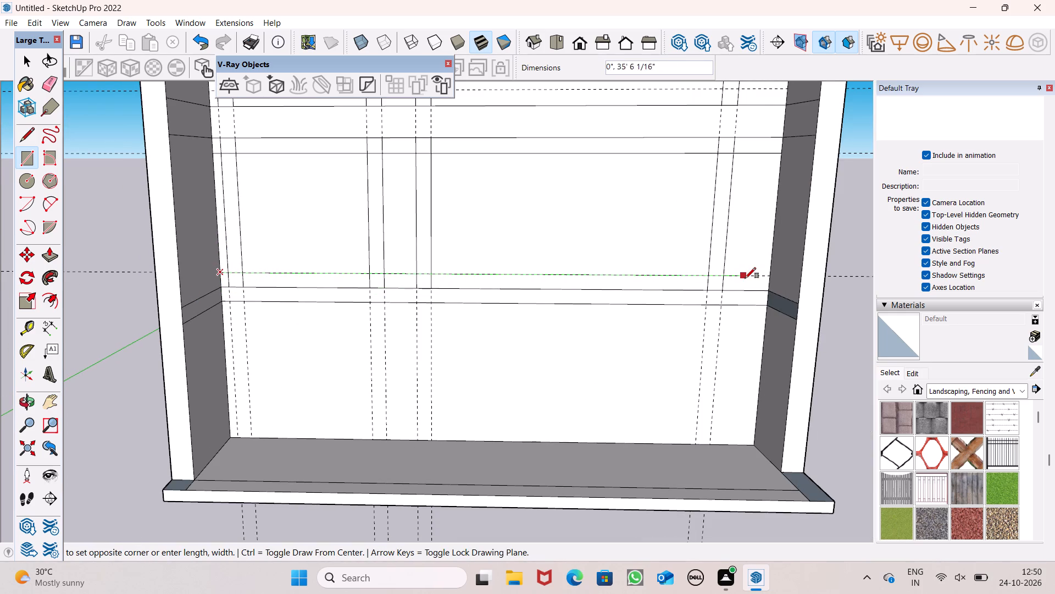
left_click(774, 277)
left_click(773, 289)
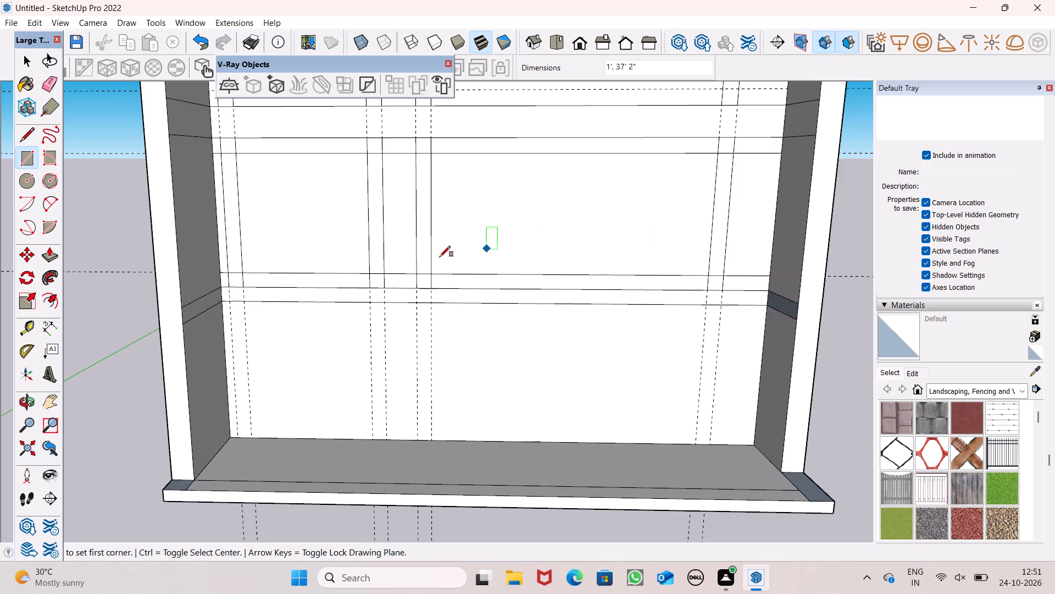
Draw a full-width horizontal rectangle between the upper edge of the second-from-top storey and the guide just below it.
scroll(403, 289, "down", 5)
scroll(236, 315, "down", 5)
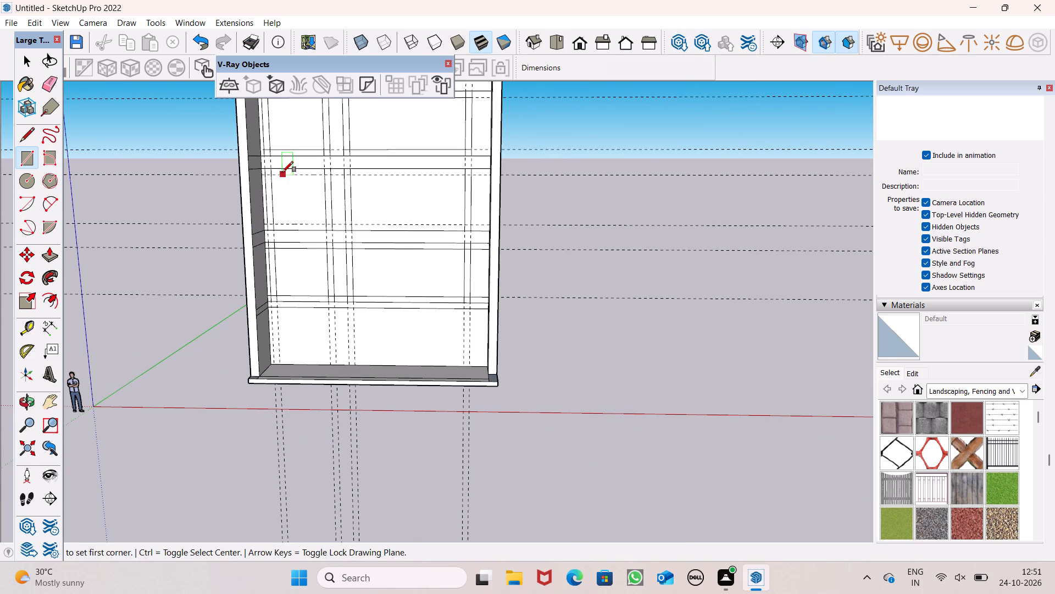
scroll(282, 163, "up", 6)
scroll(437, 186, "up", 3)
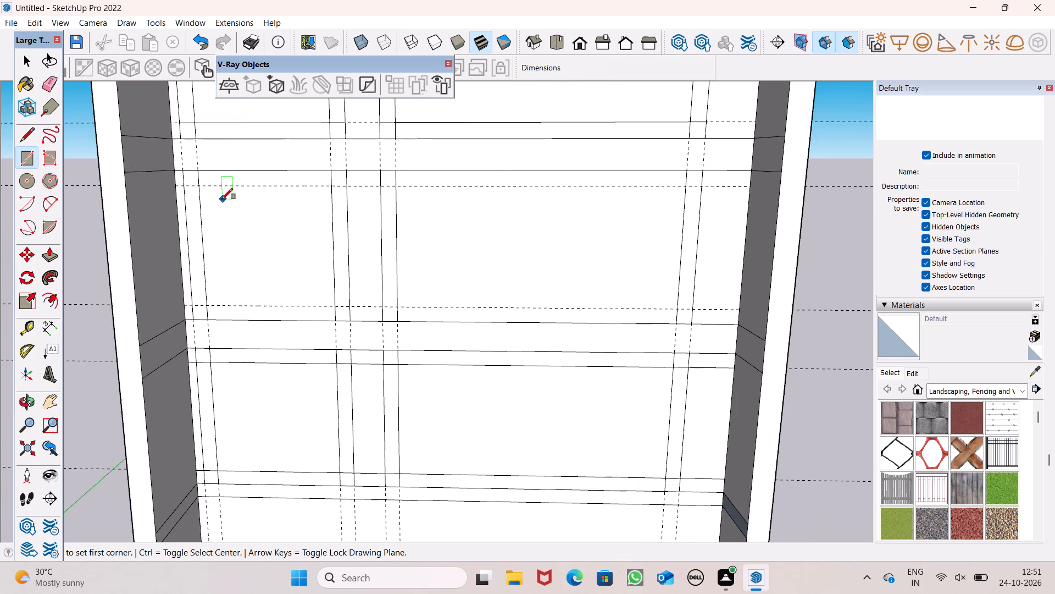
left_click_drag(173, 168, 173, 176)
scroll(194, 204, "down", 3)
scroll(596, 206, "up", 3)
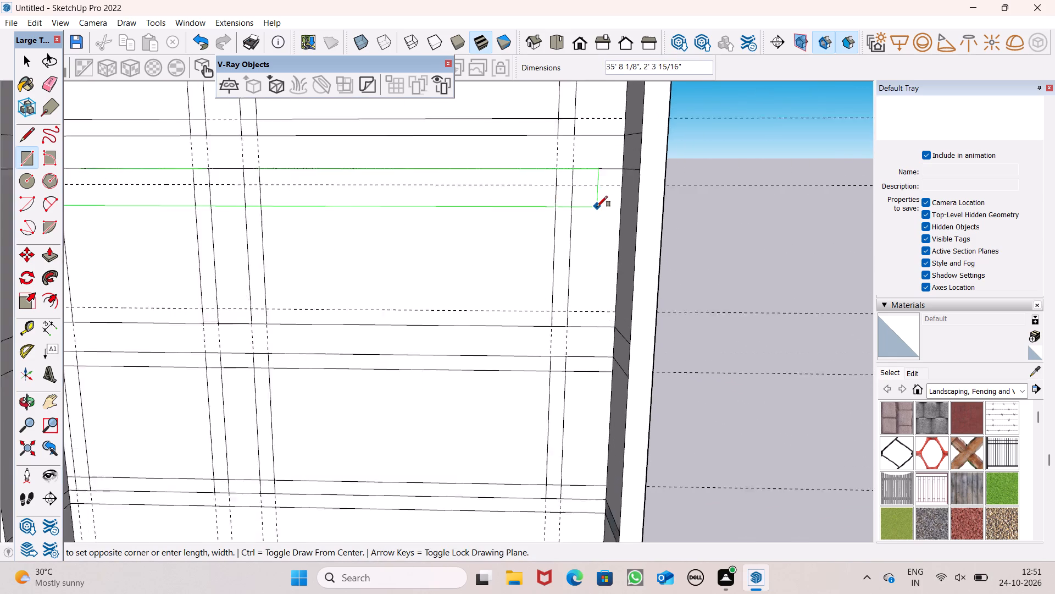
scroll(597, 207, "up", 2)
left_click(628, 182)
scroll(607, 159, "down", 4)
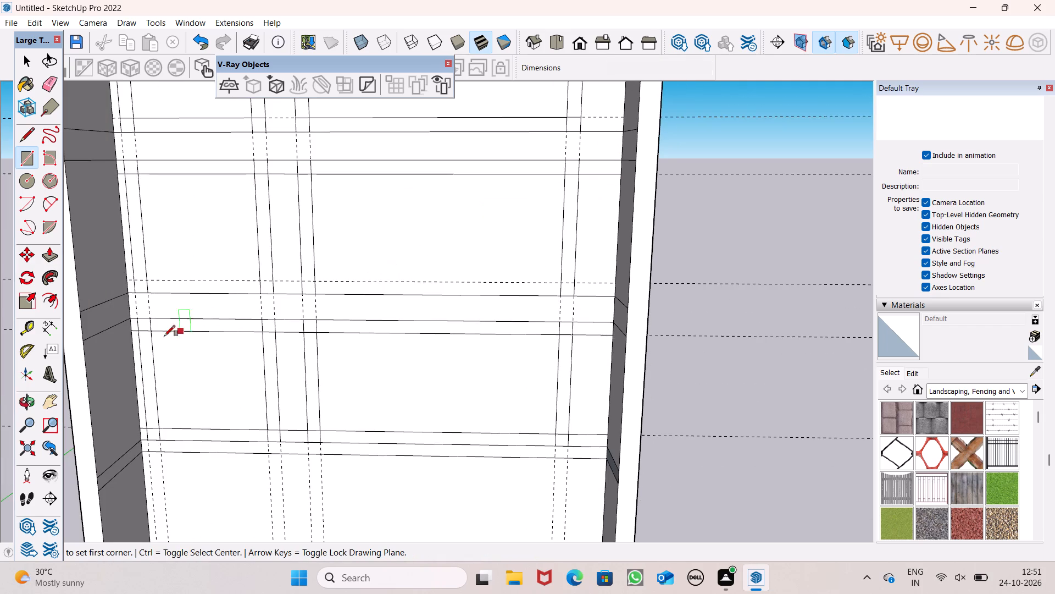
Draw a full-width horizontal line along the guide near the lower edge of the second-from-top storey.
scroll(130, 308, "up", 4)
scroll(121, 266, "down", 1)
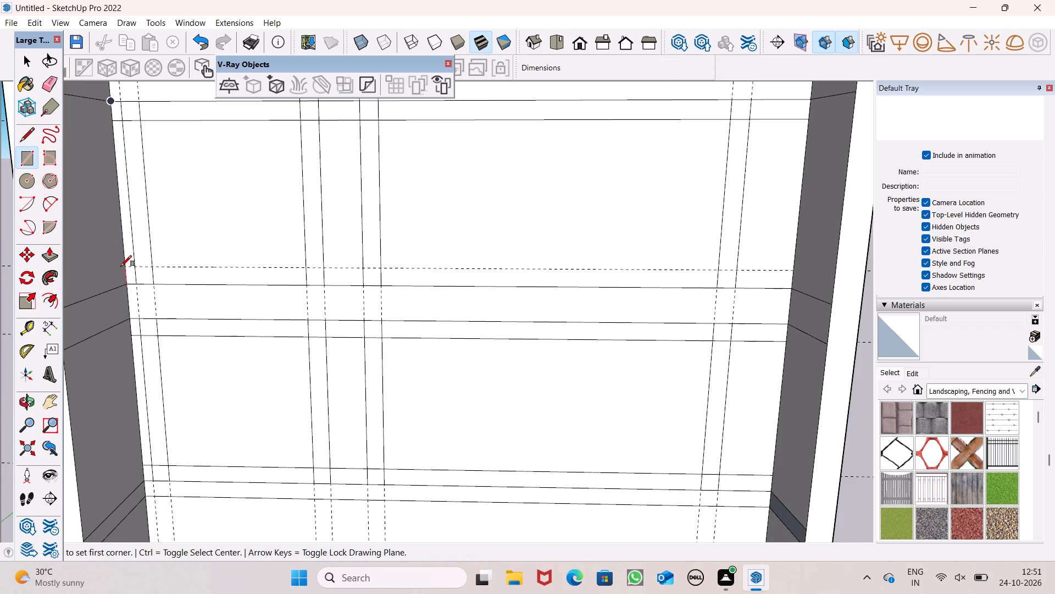
left_click(121, 266)
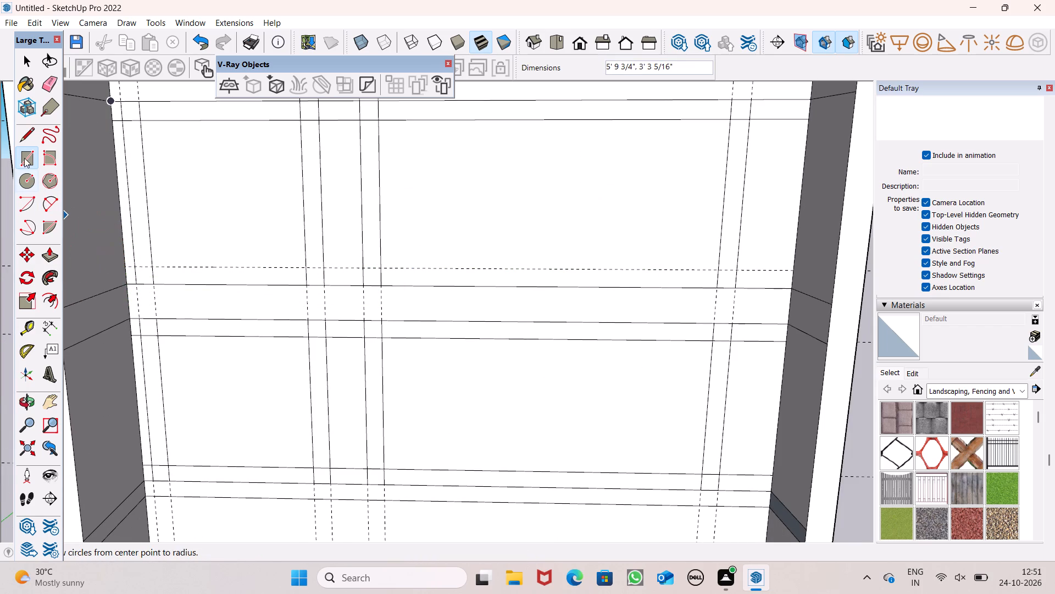
left_click(27, 137)
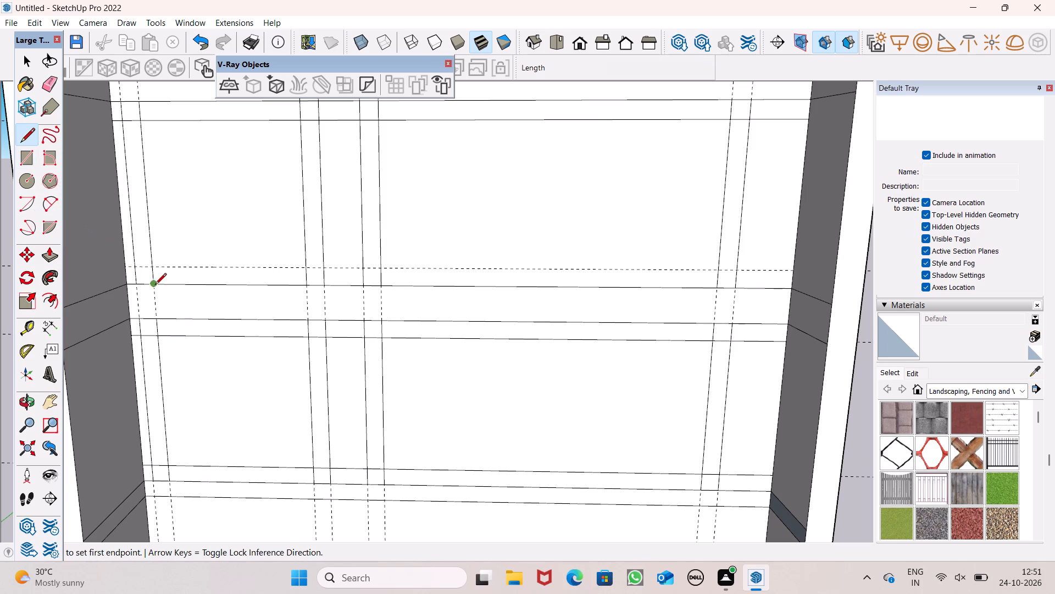
left_click(125, 268)
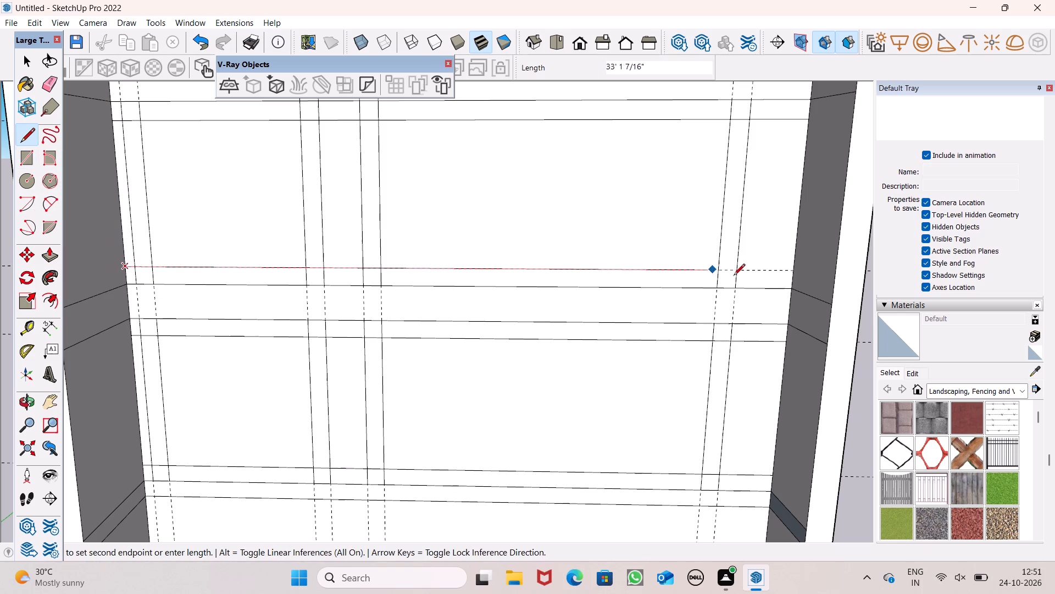
left_click(792, 275)
scroll(483, 245, "down", 5)
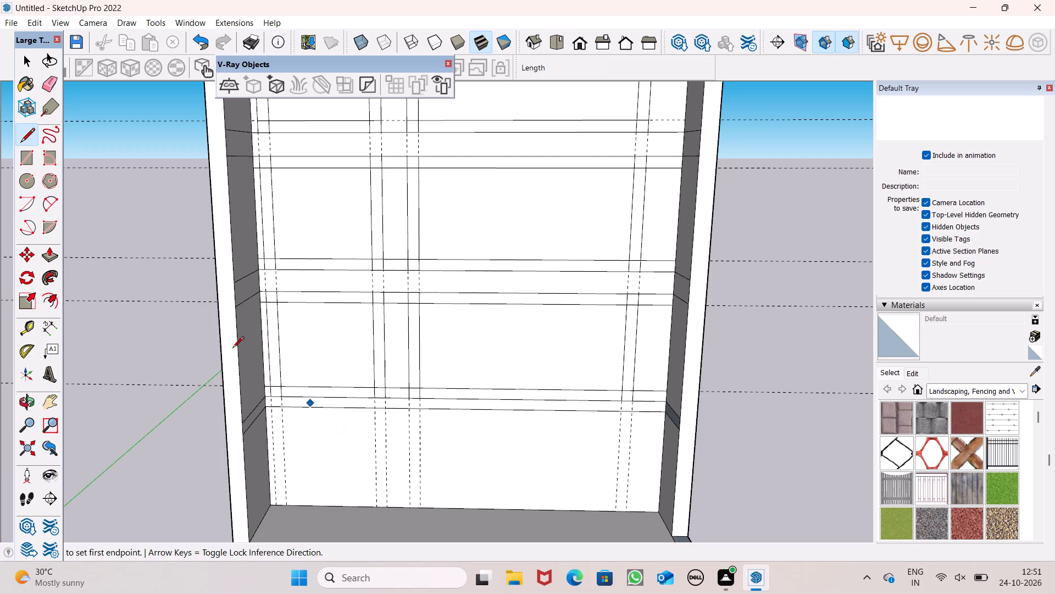
Erase all the horizontal guides crossing the facade.
left_click(45, 87)
scroll(321, 365, "down", 5)
left_click_drag(175, 143, 193, 403)
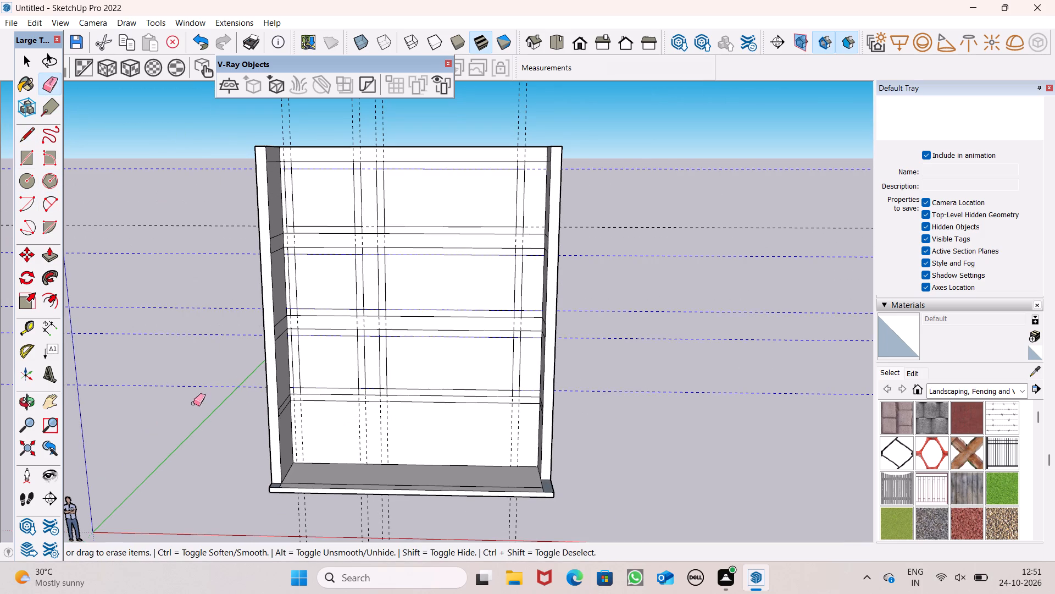
left_click_drag(193, 403, 193, 346)
left_click_drag(217, 129, 210, 226)
left_click_drag(197, 338, 172, 459)
Erase all the vertical guides crossing the facade.
scroll(168, 386, "down", 6)
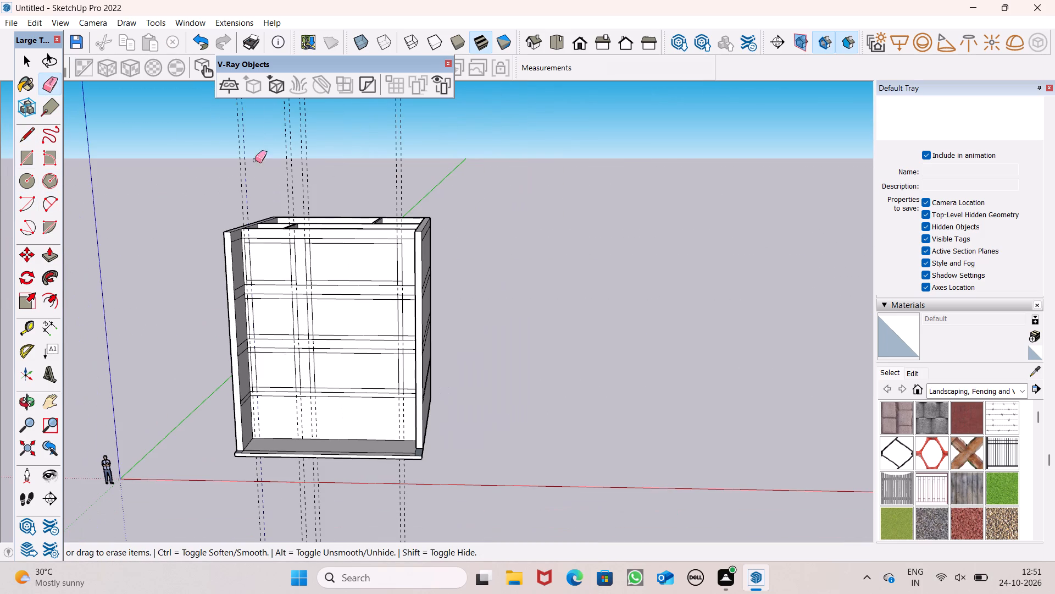
left_click_drag(246, 166, 294, 177)
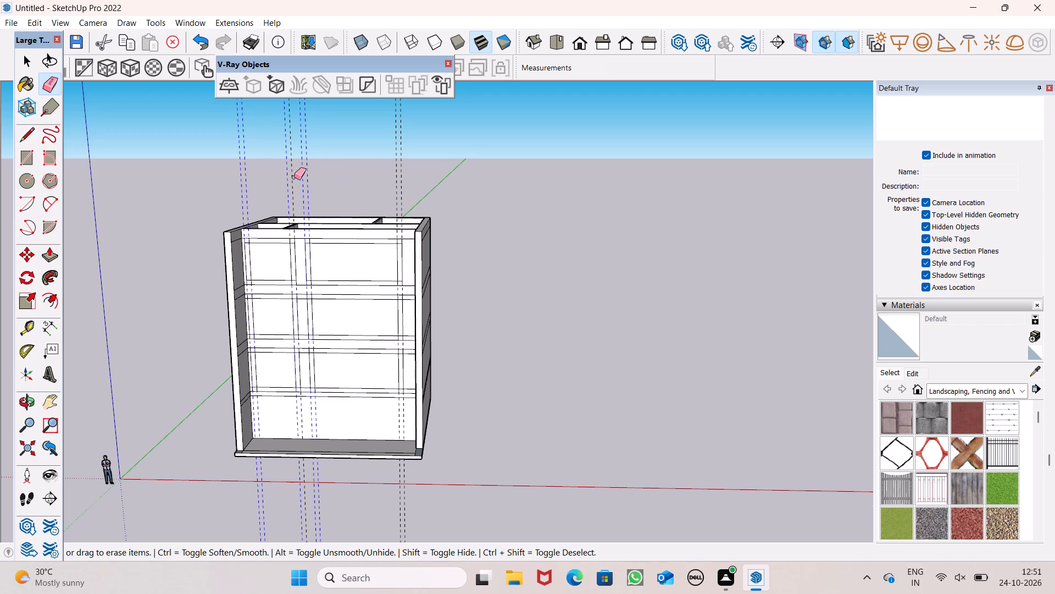
left_click_drag(294, 177, 414, 187)
scroll(283, 208, "down", 3)
scroll(268, 349, "up", 2)
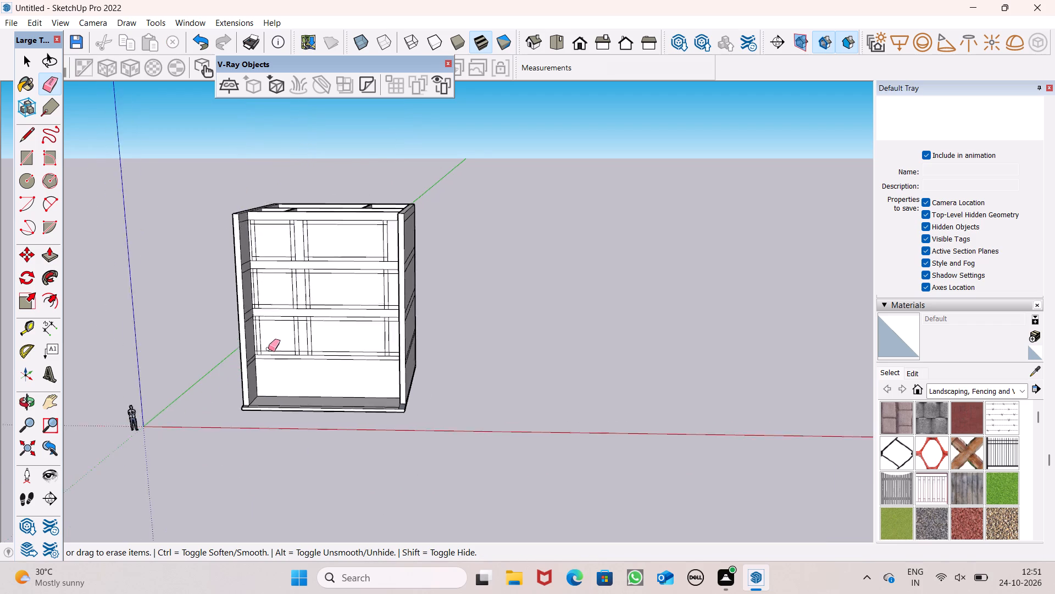
Erase the overlapping line segments at the upper and lower ends of the left frame's outer member on the second-from-top storey.
scroll(268, 349, "up", 3)
scroll(284, 183, "up", 6)
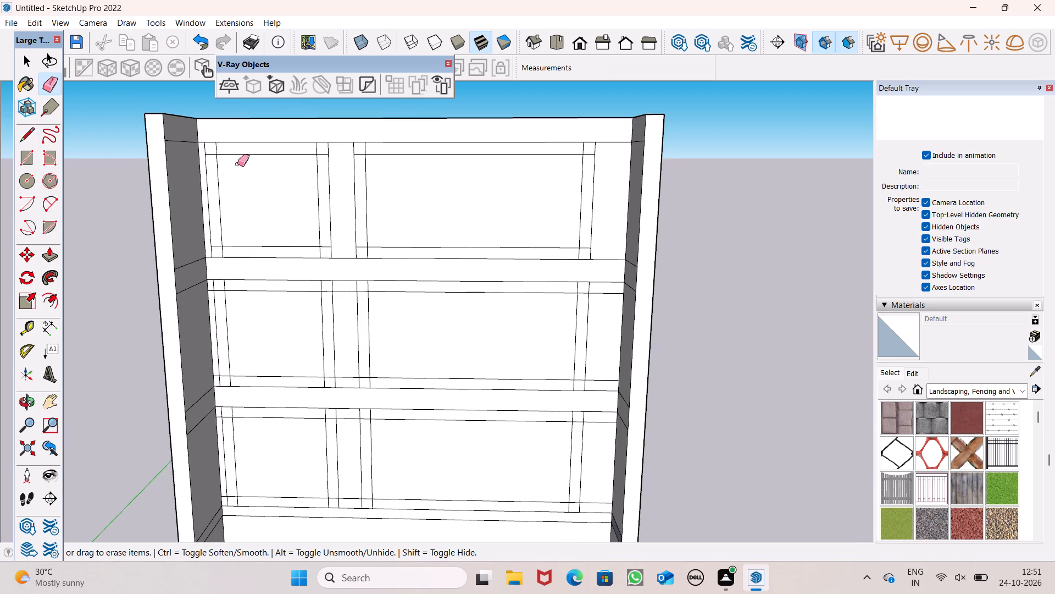
scroll(342, 225, "down", 4)
scroll(369, 283, "down", 1)
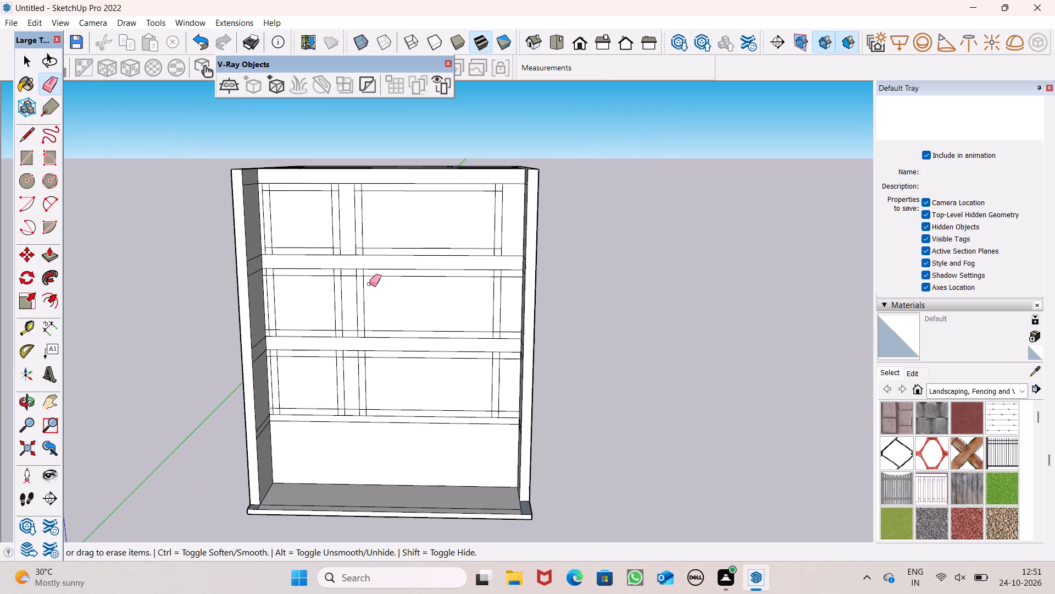
scroll(376, 388, "up", 1)
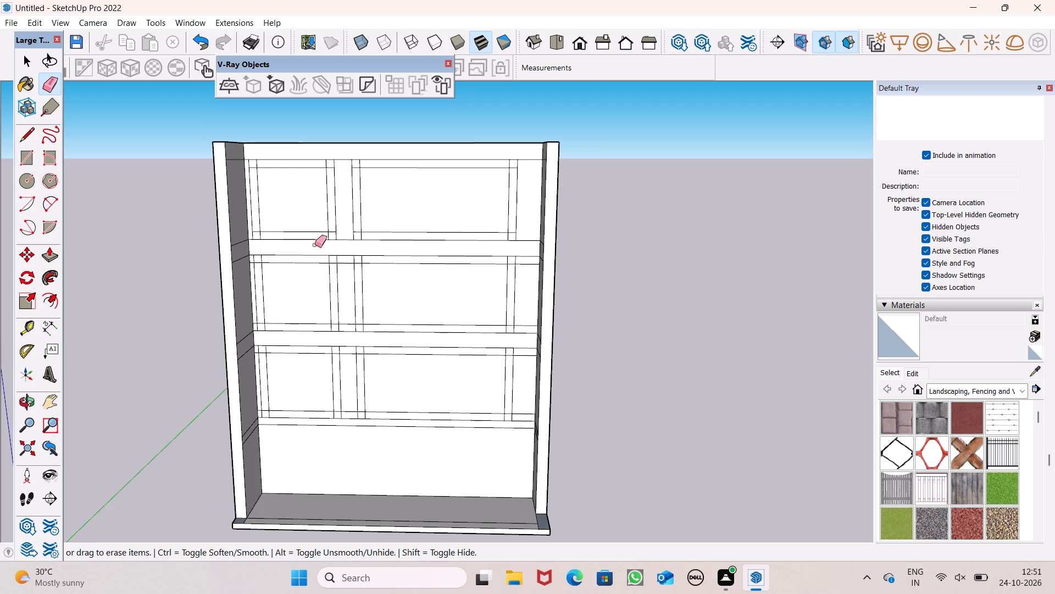
scroll(321, 254, "up", 6)
scroll(227, 278, "up", 6)
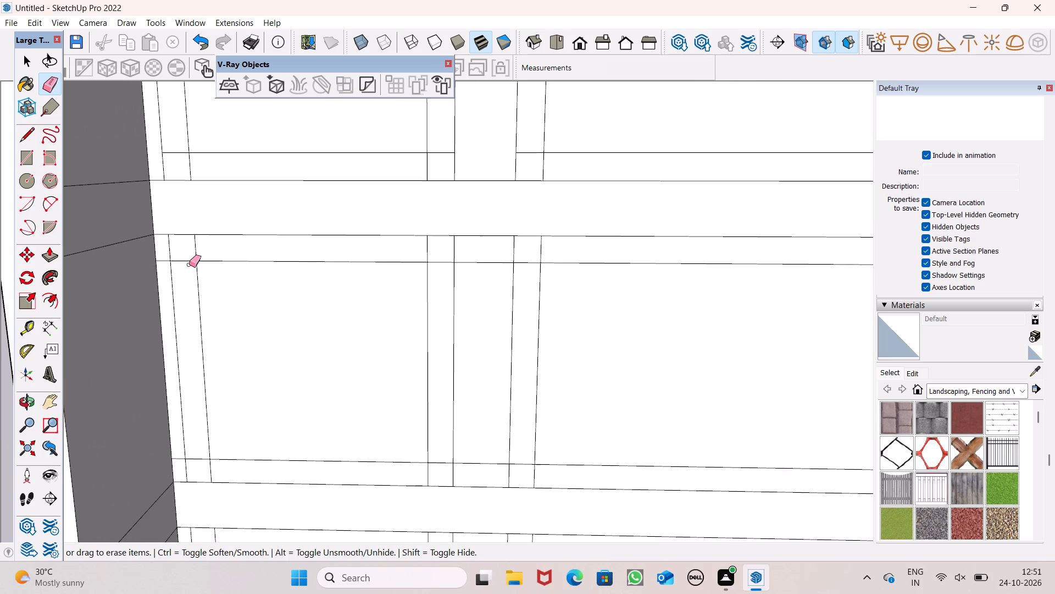
left_click_drag(164, 255, 190, 265)
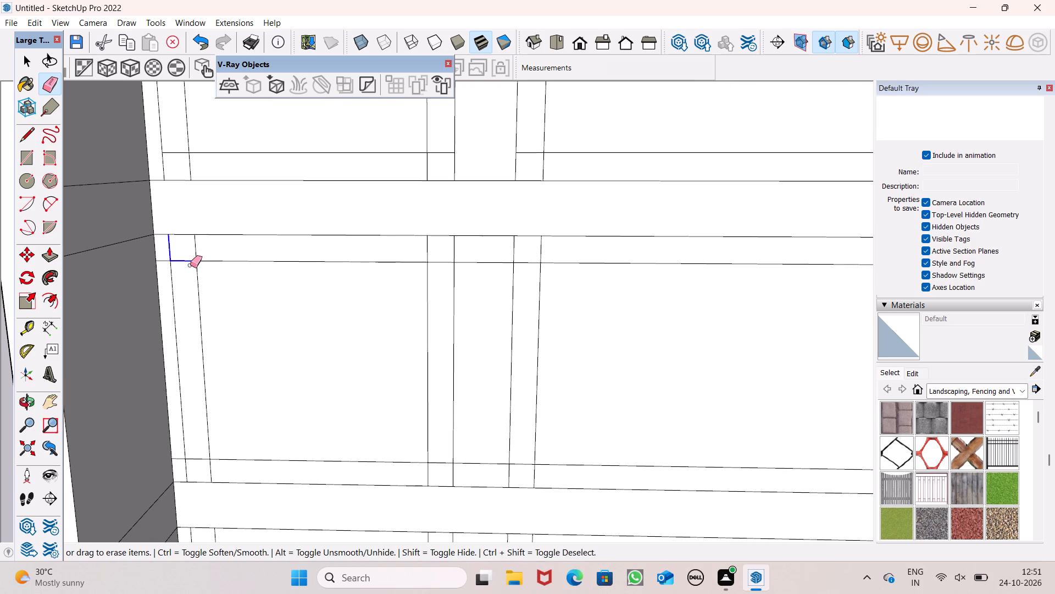
left_click_drag(190, 265, 187, 268)
left_click_drag(198, 247, 187, 253)
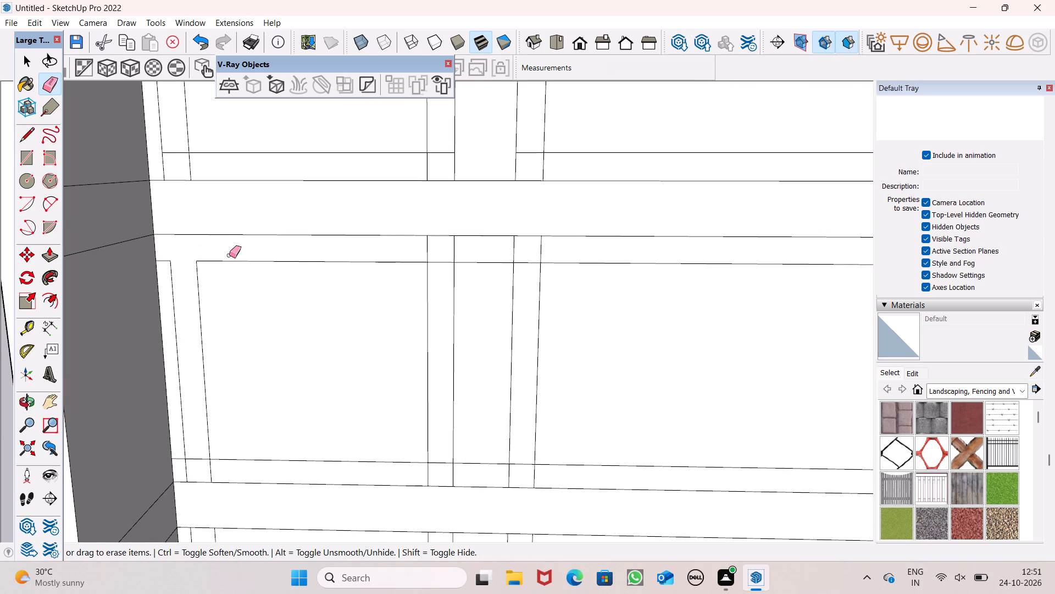
scroll(230, 258, "down", 1)
scroll(204, 473, "up", 5)
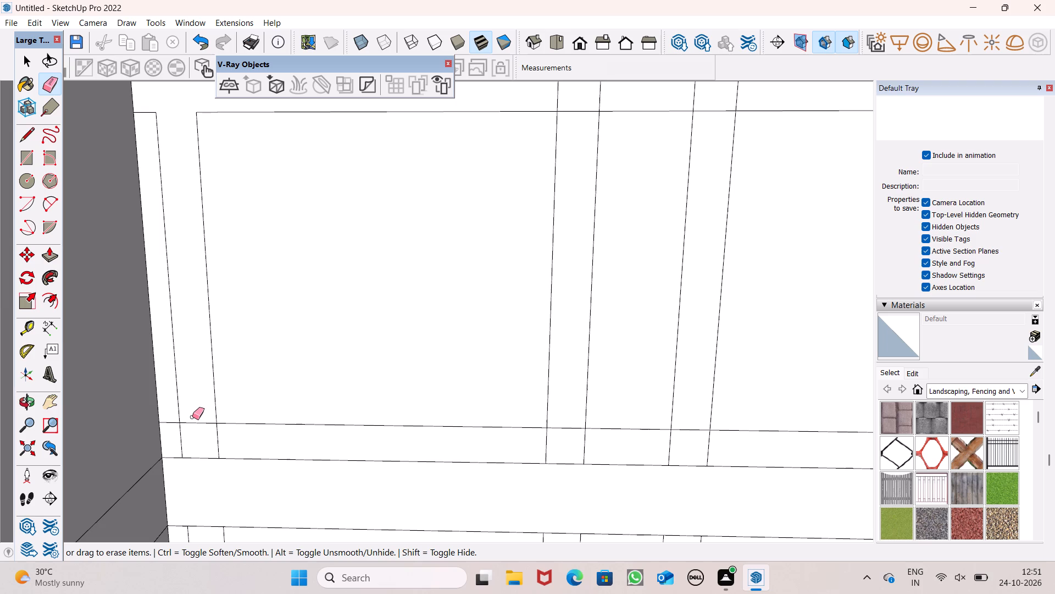
left_click(193, 424)
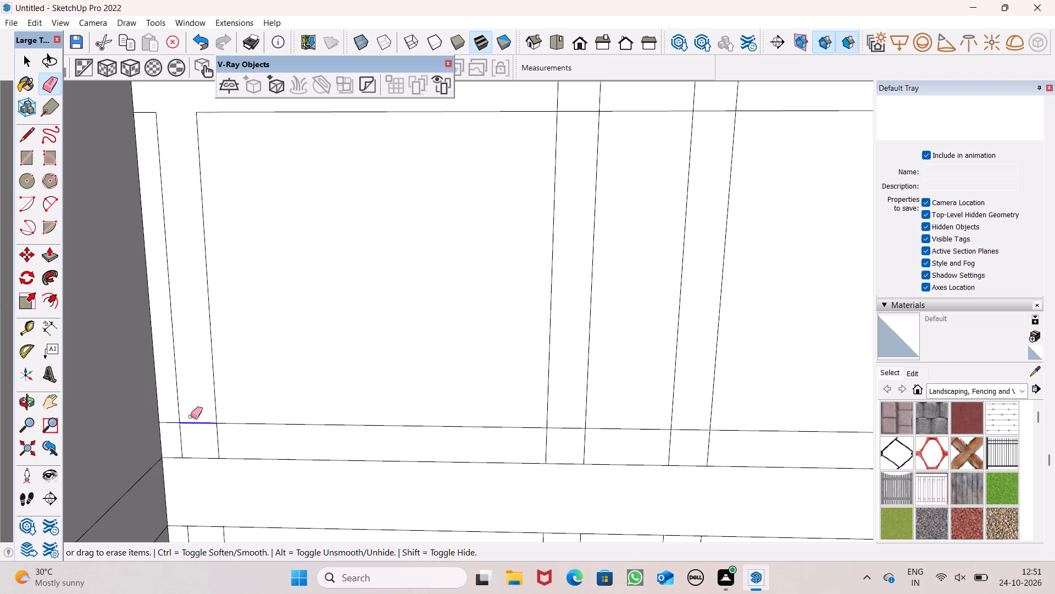
scroll(181, 402, "down", 5)
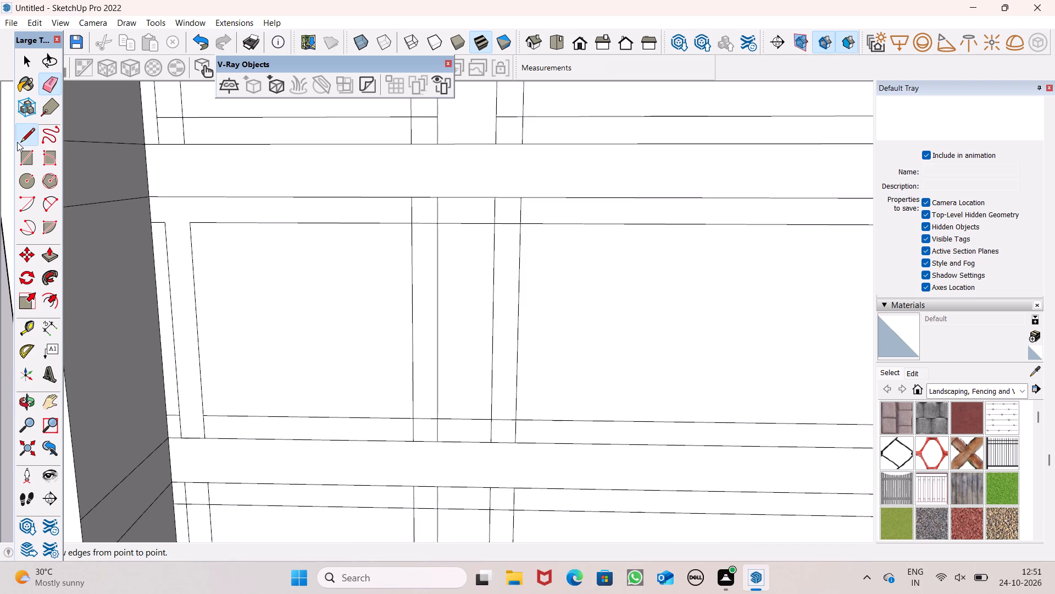
Draw a 1' line extending the left frame's outer vertical edge up to the upper edge of the second-from-top storey.
left_click(17, 142)
left_click(162, 227)
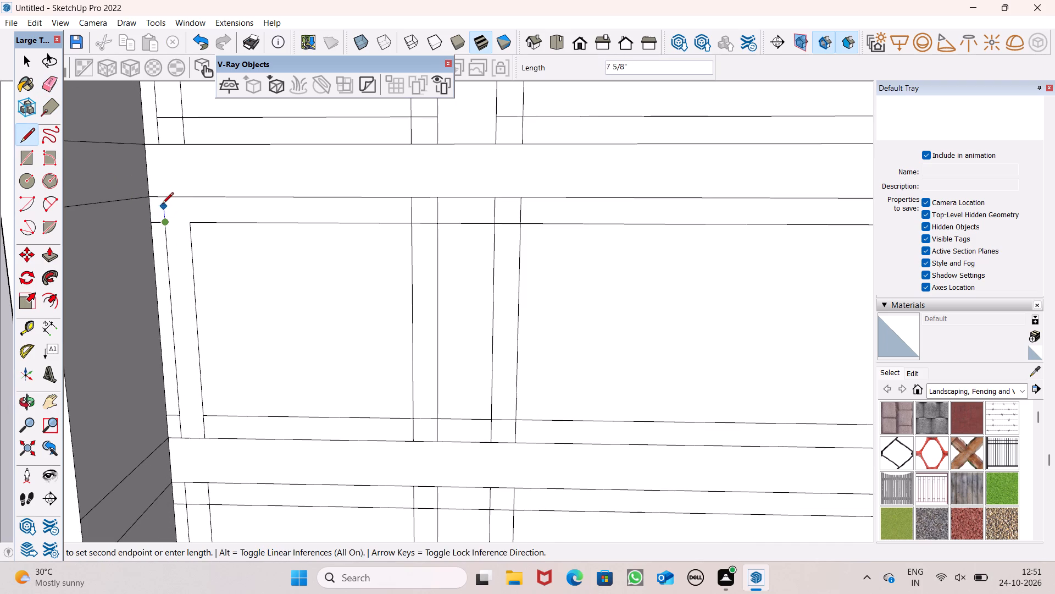
left_click(165, 199)
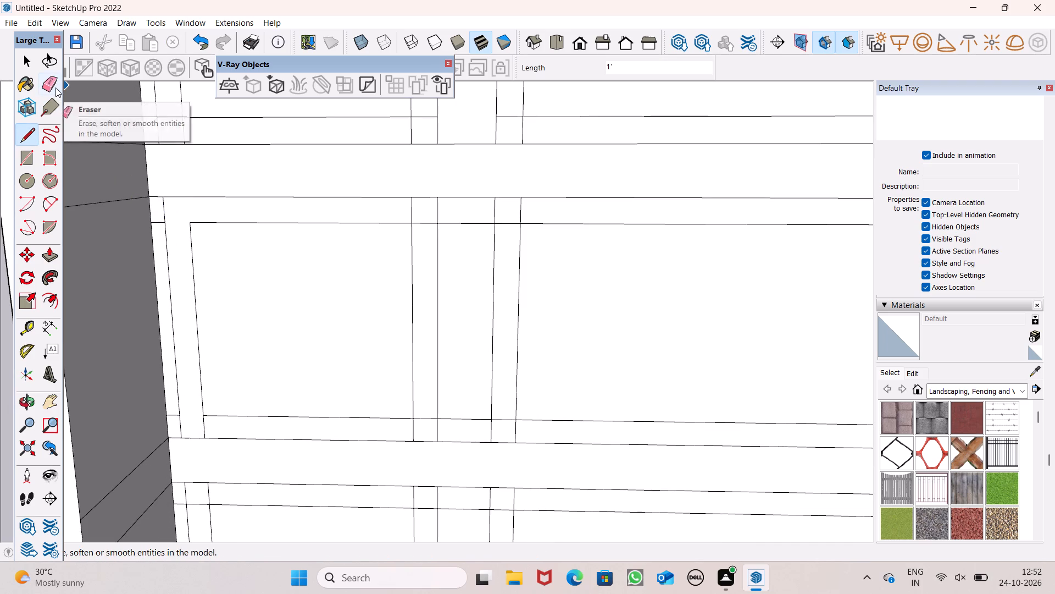
Erase the leftover horizontal segments between the left frame and the side wall at the second-from-top storey's upper and lower edges.
left_click(55, 87)
scroll(158, 202, "up", 5)
left_click_drag(148, 189, 148, 194)
left_click(152, 233)
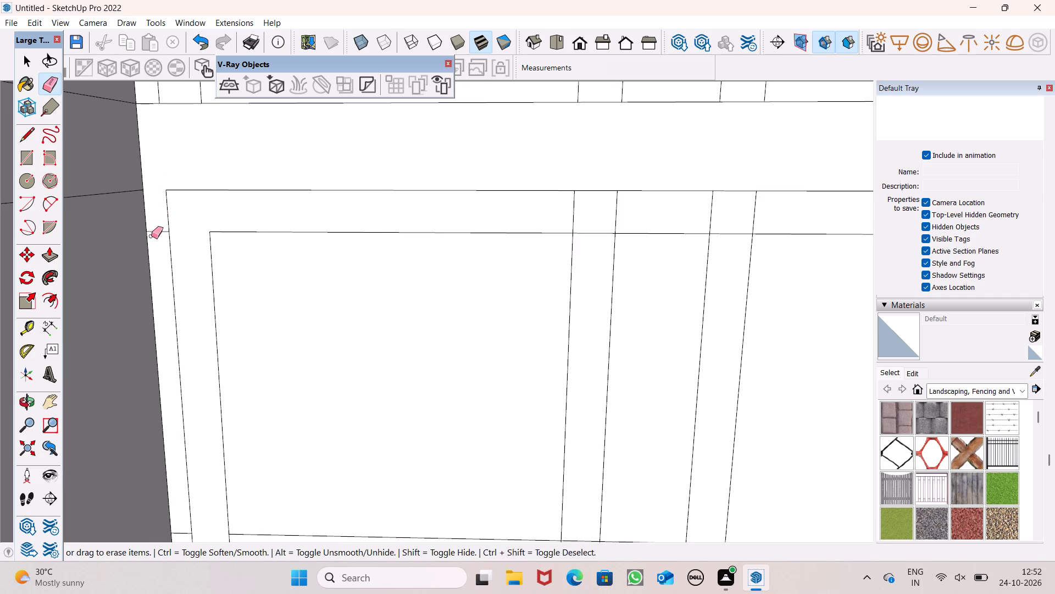
scroll(164, 200, "down", 3)
scroll(218, 498, "up", 4)
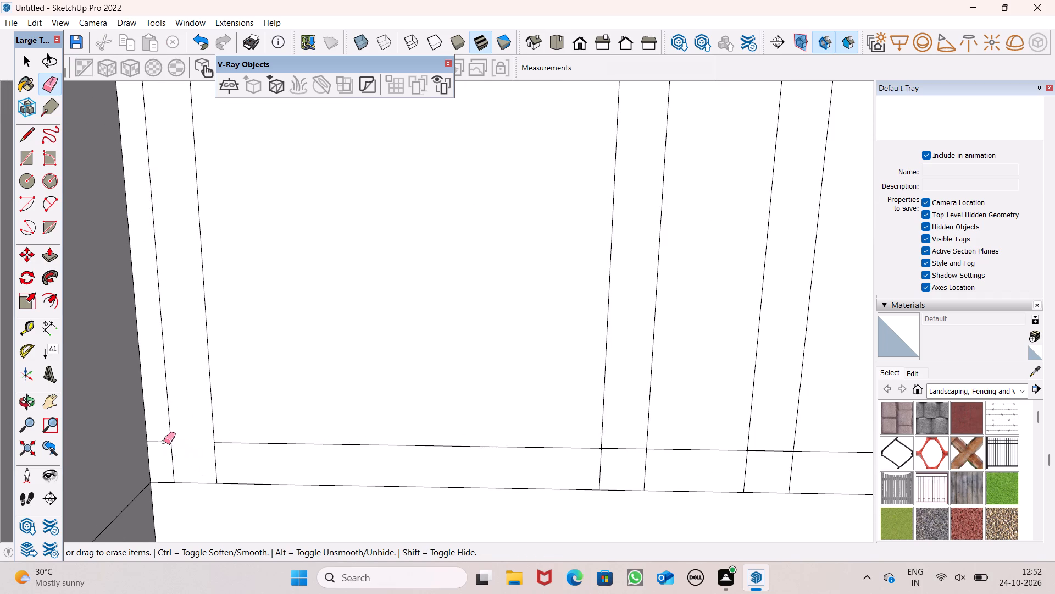
left_click_drag(164, 442, 163, 451)
left_click_drag(163, 477, 163, 487)
Erase the two horizontal segments joining the left and right frames at the bottom of the second-from-top storey.
scroll(170, 398, "down", 6)
scroll(477, 476, "up", 3)
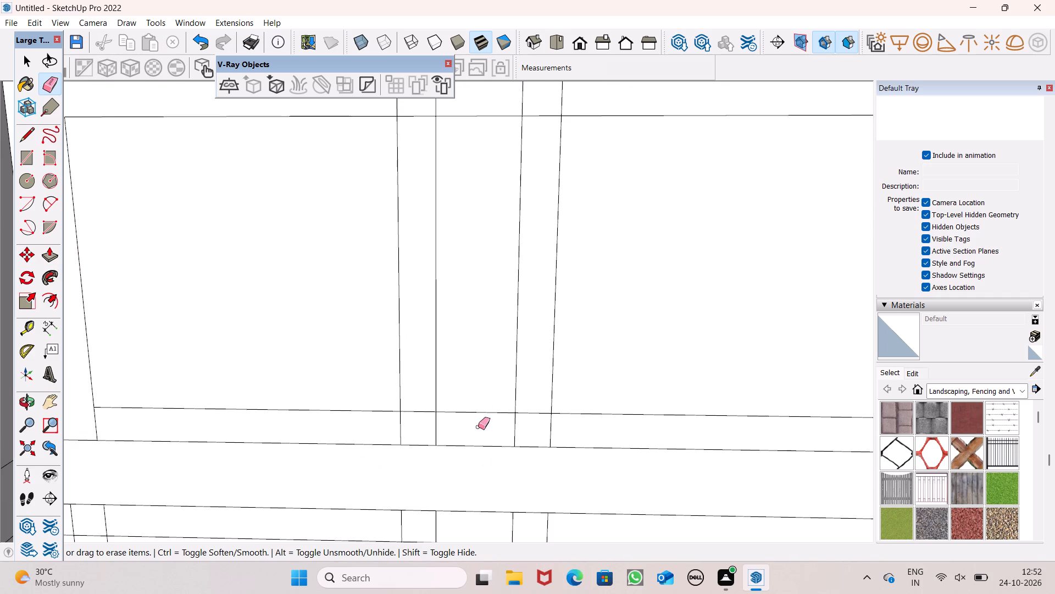
left_click_drag(465, 432, 465, 448)
left_click_drag(471, 405, 468, 422)
Erase the overlapping line segments at the lower and upper ends of the left frame's inner member on the second-from-top storey.
scroll(420, 417, "up", 5)
left_click_drag(409, 409, 380, 441)
scroll(410, 494, "down", 7)
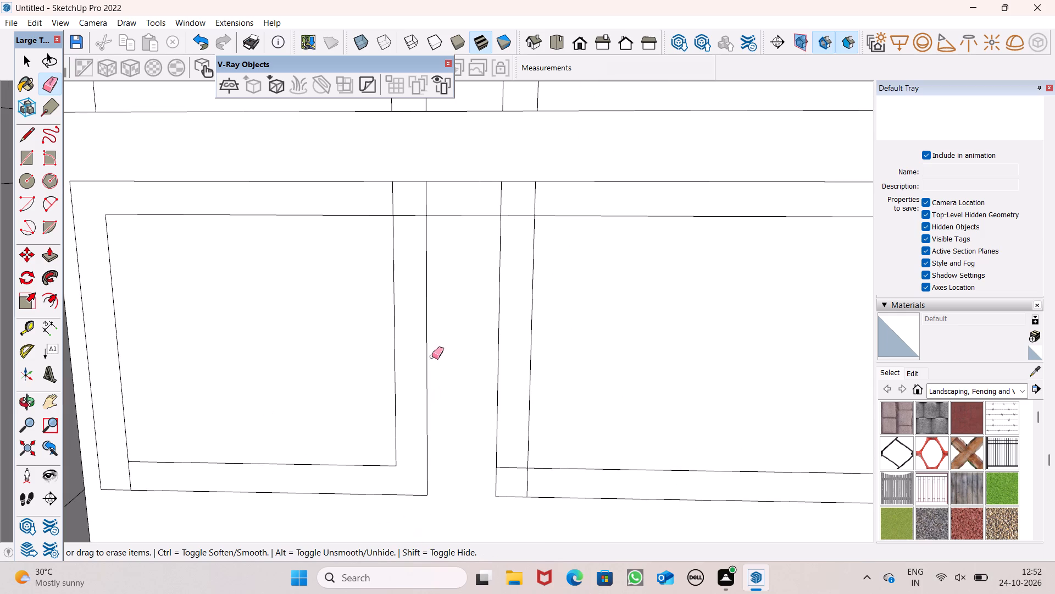
scroll(393, 152, "up", 3)
left_click_drag(377, 218, 406, 244)
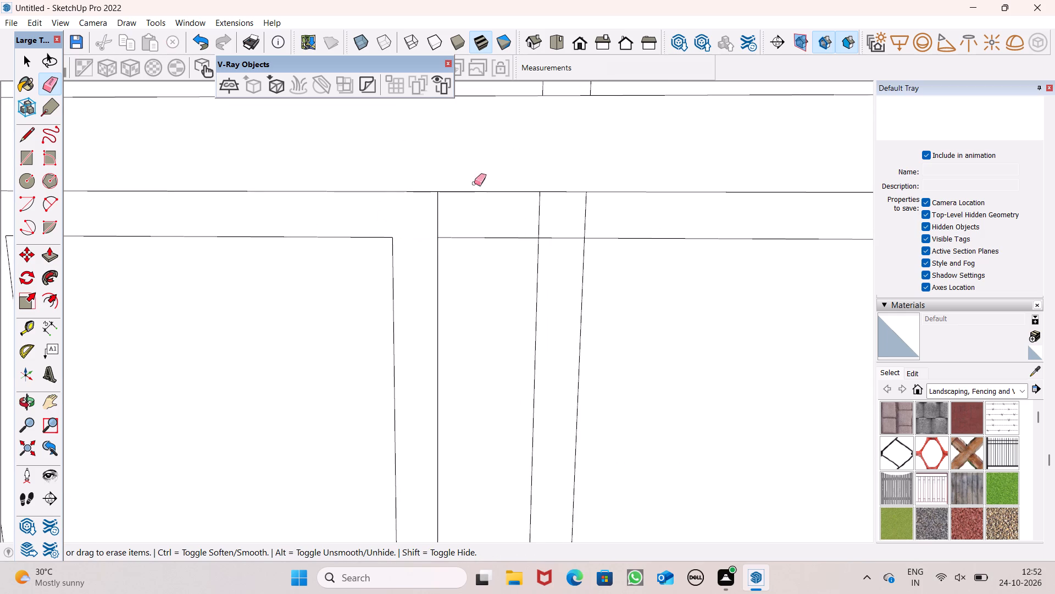
Erase the two horizontal segments joining the left and right frames at the top of the second-from-top storey.
left_click_drag(478, 196, 478, 233)
left_click_drag(490, 193, 488, 237)
scroll(438, 205, "down", 3)
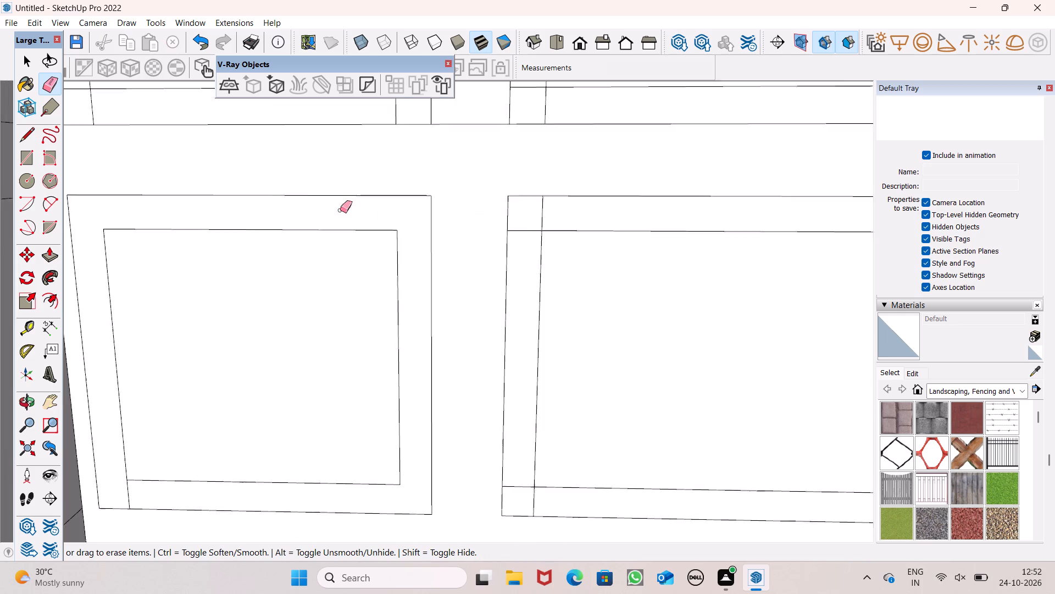
Erase the overlapping line segments at the upper and lower inner corners of the right frame on the second-from-top storey.
scroll(340, 210, "down", 2)
scroll(483, 230, "up", 5)
left_click_drag(515, 215, 501, 233)
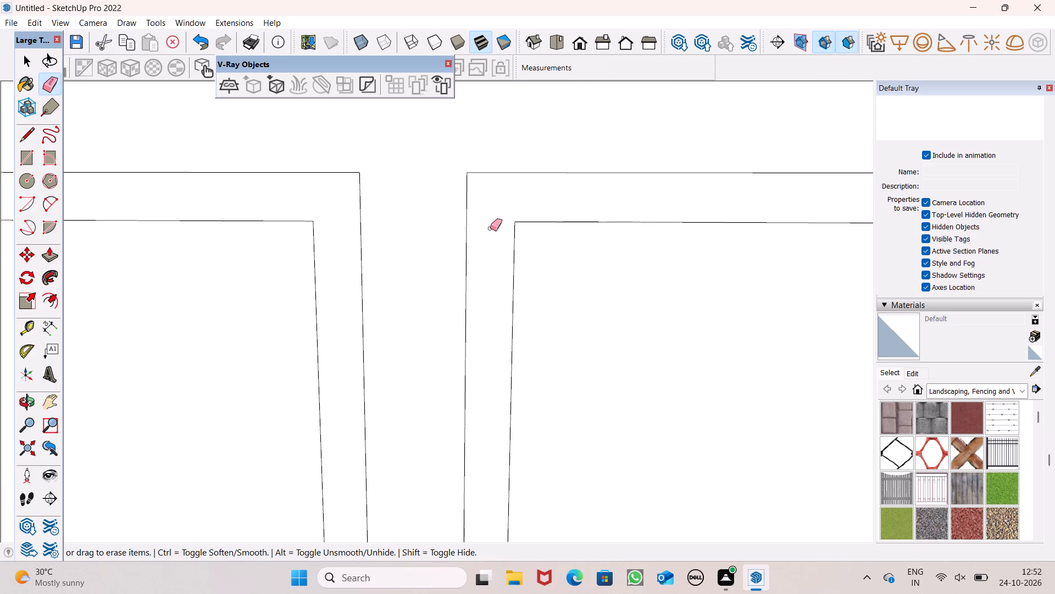
scroll(357, 210, "down", 6)
scroll(465, 462, "up", 6)
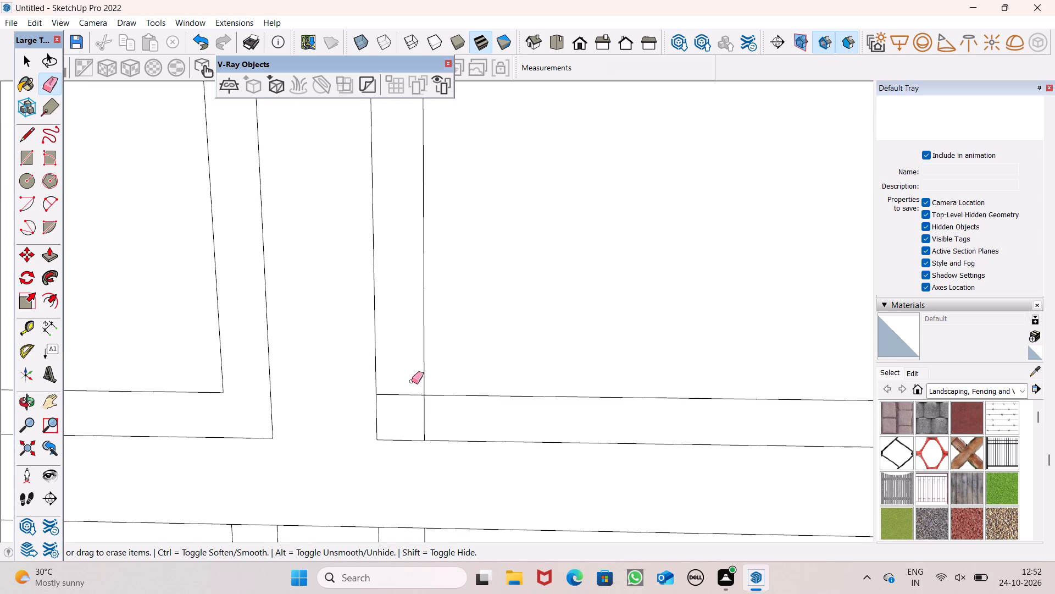
left_click_drag(410, 389, 433, 415)
scroll(260, 387, "down", 7)
Erase the leftover horizontal segments between the right frame and the side wall at the second-from-top storey's upper and lower edges.
scroll(265, 359, "down", 4)
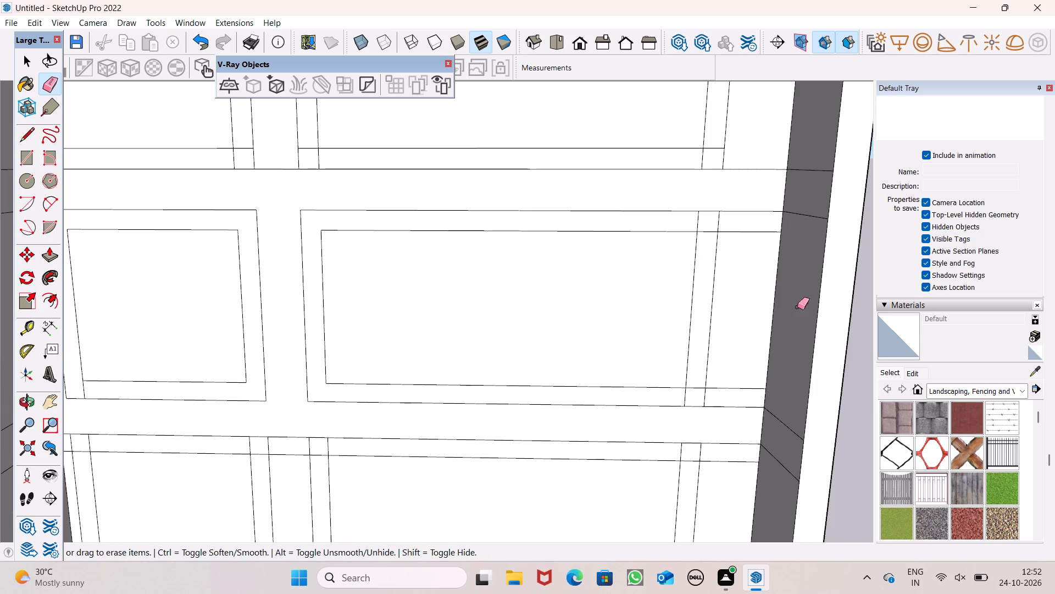
scroll(715, 255, "up", 5)
left_click(700, 246)
left_click_drag(684, 209, 685, 241)
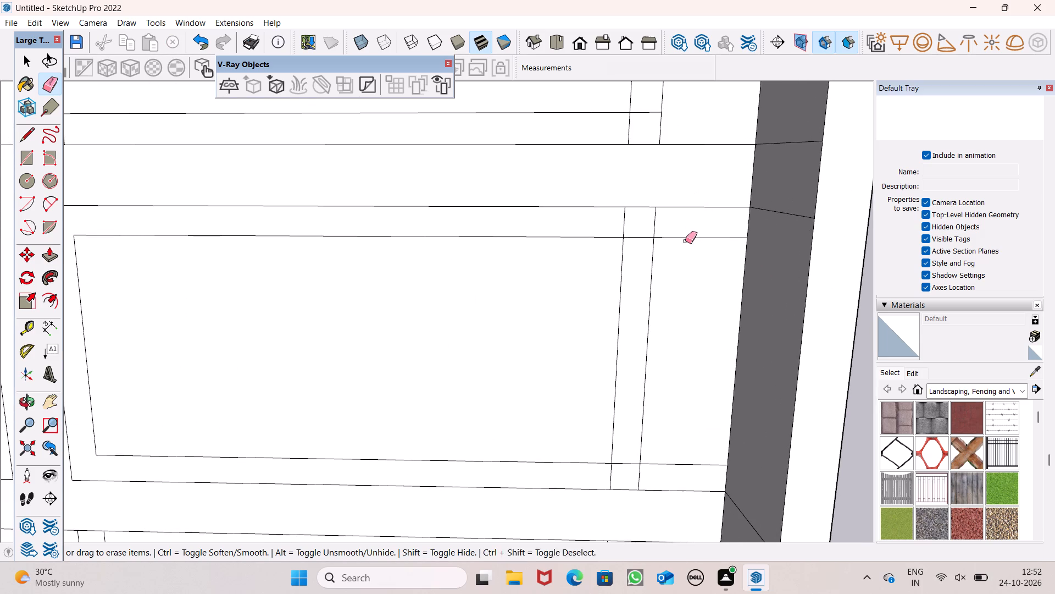
left_click_drag(685, 241, 685, 242)
left_click_drag(682, 202, 681, 235)
left_click_drag(703, 437, 694, 494)
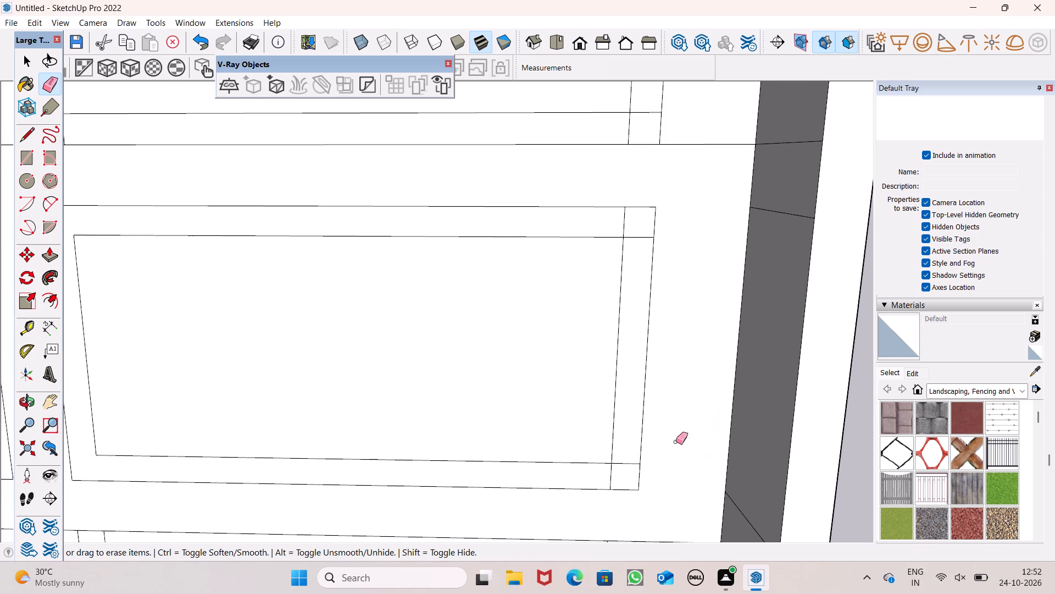
Erase the overlapping line segments at the lower and upper ends of the right frame's outer member on the second-from-top storey.
left_click_drag(623, 473, 619, 475)
left_click_drag(619, 475, 600, 472)
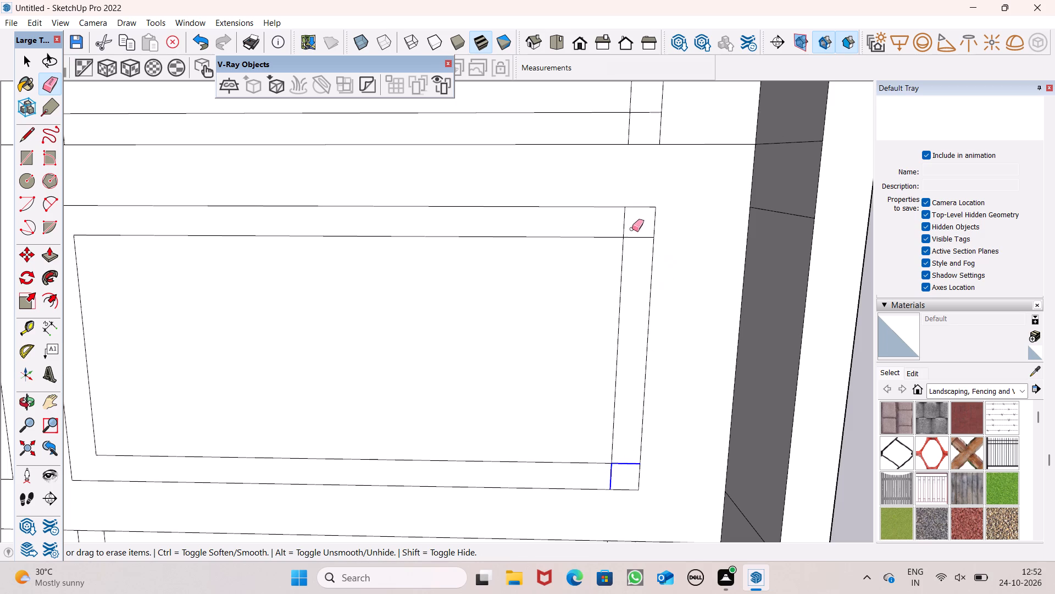
left_click_drag(598, 221, 632, 250)
scroll(691, 184, "down", 8)
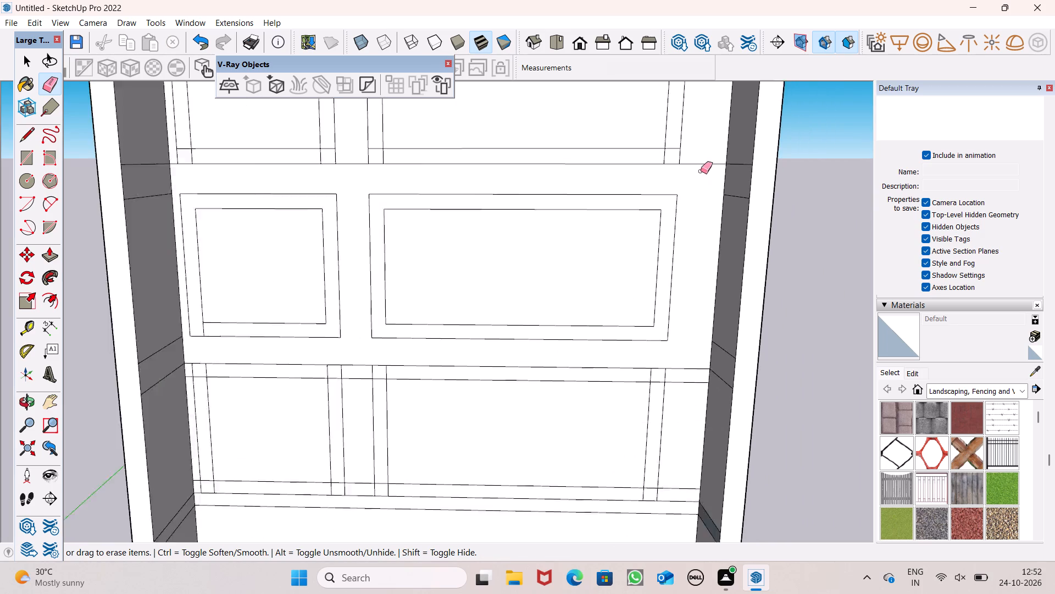
Erase the leftover vertical segment at the lower outer corner of the left frame on the second-from-top storey.
scroll(701, 171, "down", 2)
scroll(343, 450, "up", 6)
scroll(264, 251, "down", 3)
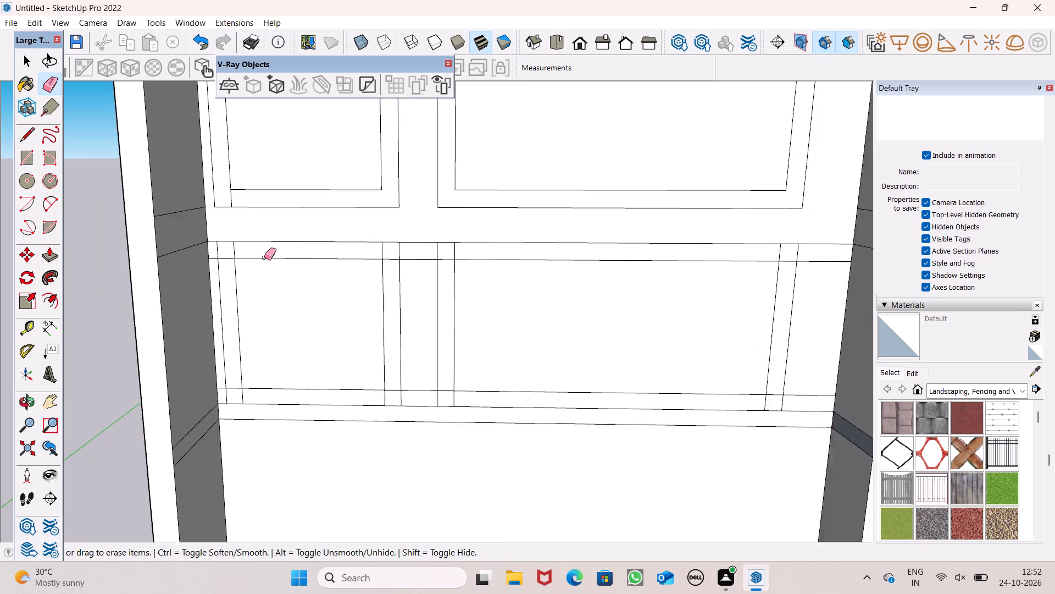
scroll(264, 257, "down", 4)
scroll(262, 222, "up", 6)
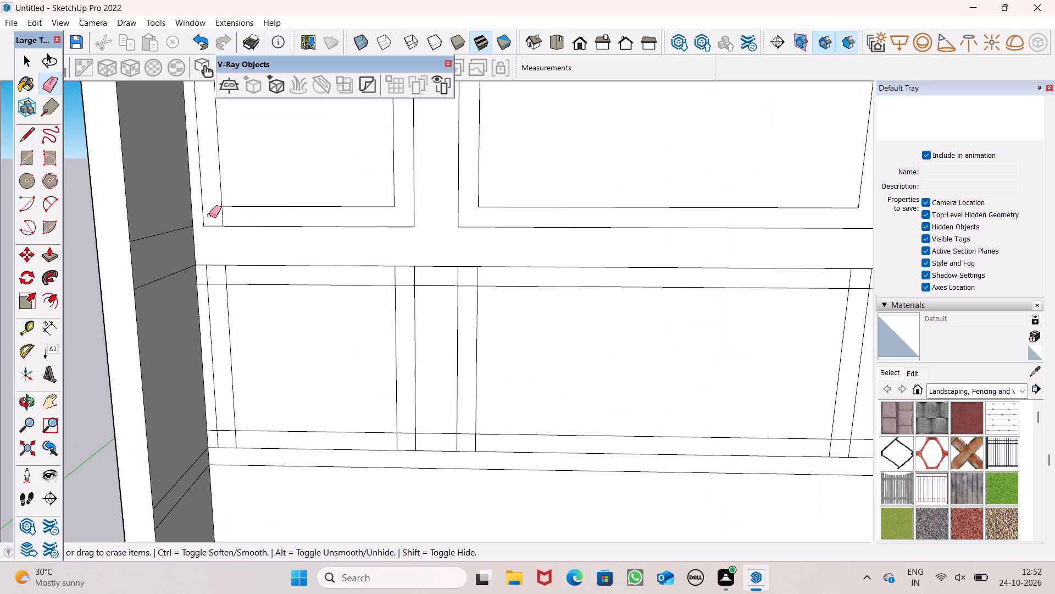
left_click_drag(209, 215, 223, 221)
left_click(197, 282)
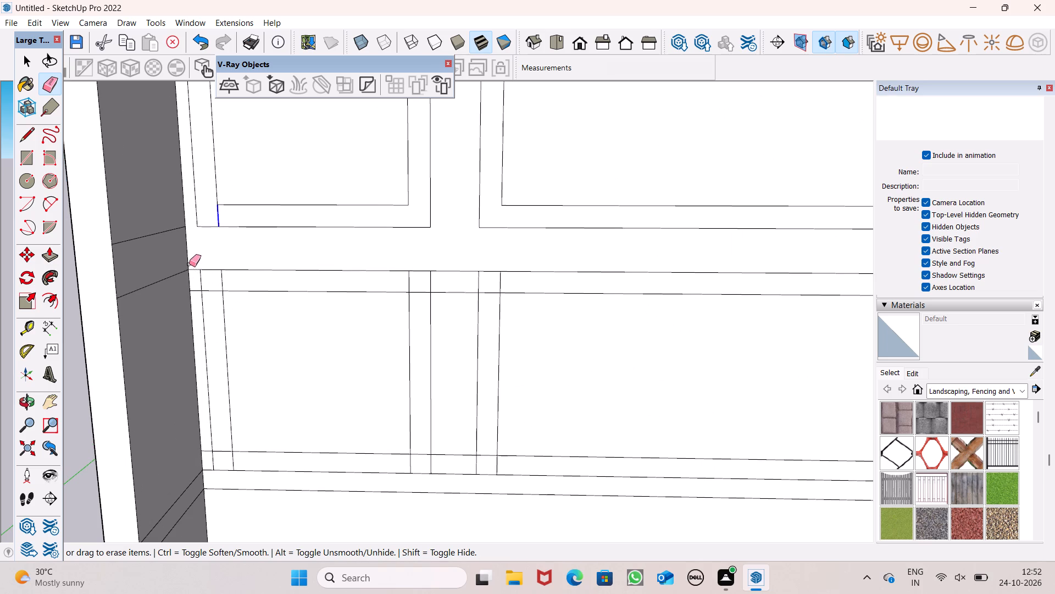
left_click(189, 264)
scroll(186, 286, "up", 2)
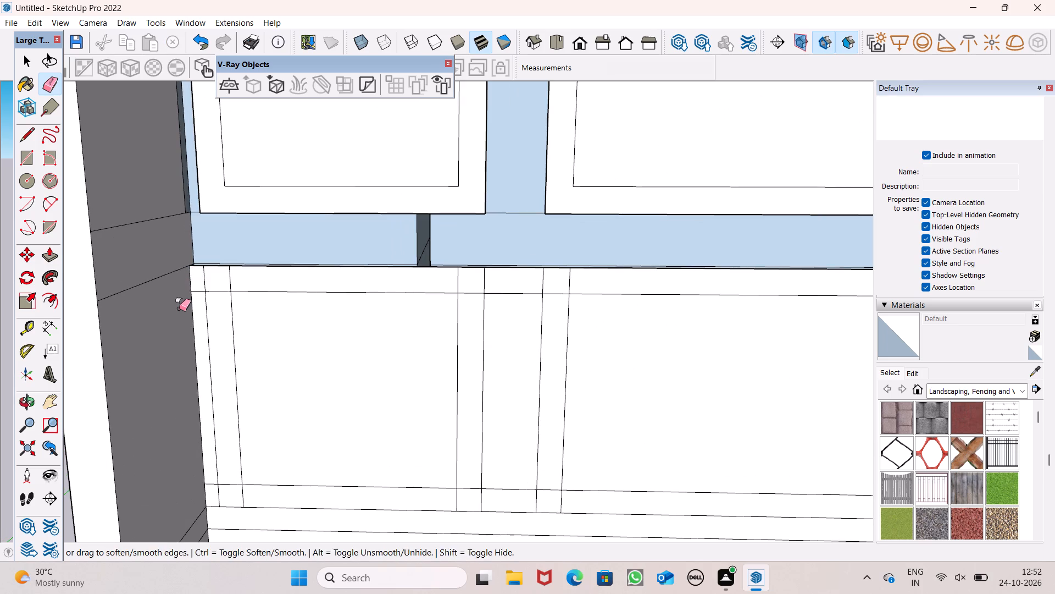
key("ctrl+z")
Clean the left frame's upper outer corner on the lowest framed storey, erasing the overlaps and the segments reaching the side wall.
scroll(263, 293, "up", 5)
scroll(203, 272, "up", 7)
left_click_drag(143, 290, 145, 295)
left_click_drag(141, 205, 137, 213)
left_click_drag(221, 251, 242, 252)
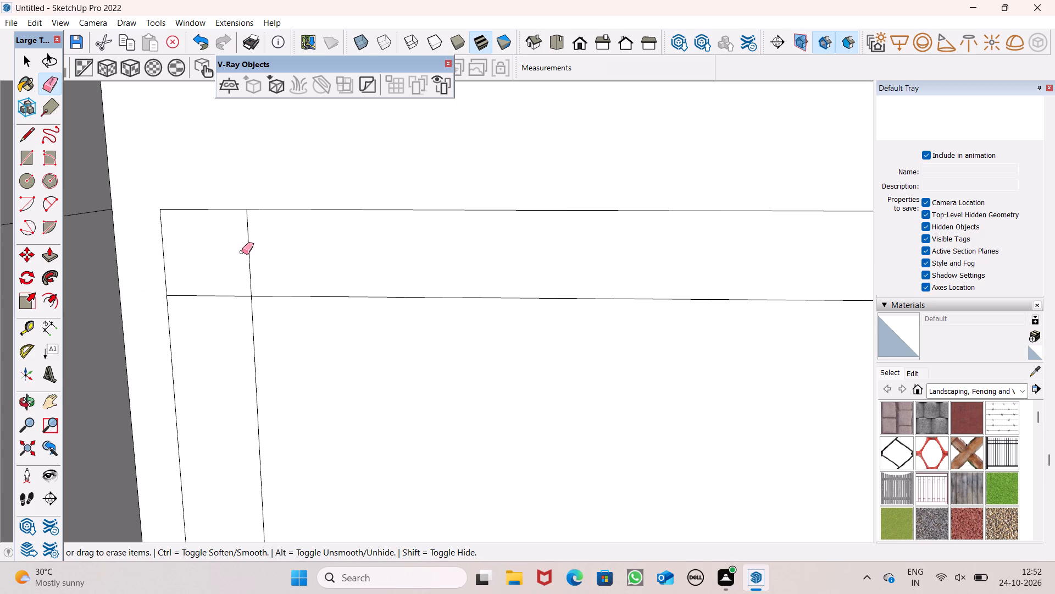
left_click_drag(242, 252, 248, 249)
left_click_drag(242, 259, 228, 295)
scroll(257, 198, "down", 7)
scroll(279, 153, "down", 5)
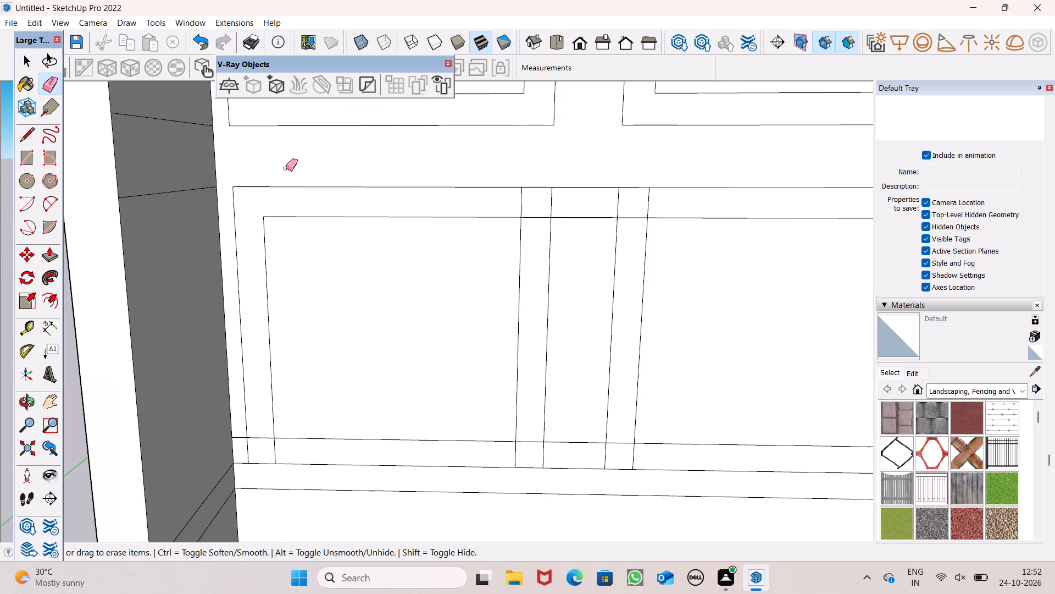
Erase the inner line's extension to the side wall and the overlaps at the left frame's lower outer corner on the lowest framed storey.
scroll(207, 503, "up", 6)
left_click(259, 395)
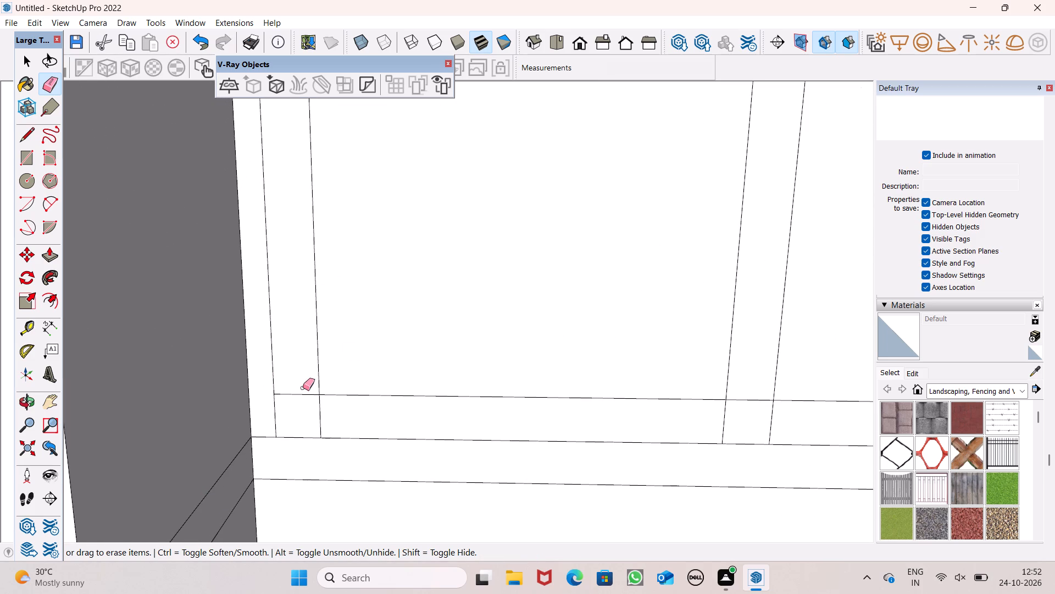
left_click_drag(299, 397, 301, 387)
scroll(283, 342, "down", 3)
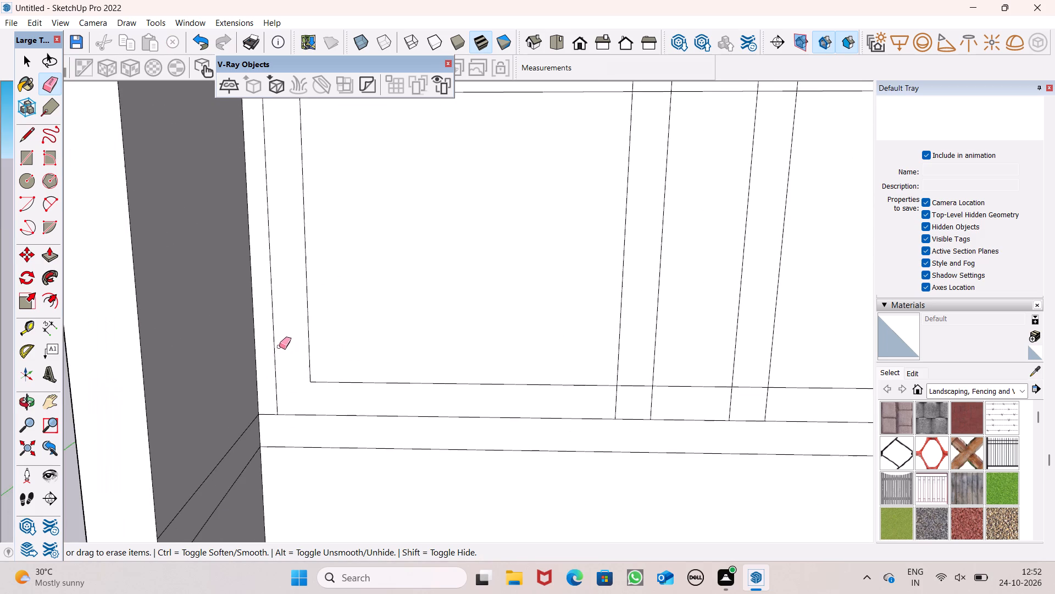
scroll(279, 346, "down", 1)
Erase the left frame's lower inner corner overlaps and the horizontal segments joining both frames at the bottom of the lowest framed storey.
scroll(514, 382, "up", 6)
left_click_drag(625, 365, 594, 414)
scroll(367, 368, "down", 5)
left_click_drag(590, 372, 589, 385)
left_click_drag(589, 401, 594, 406)
left_click_drag(598, 363, 598, 368)
left_click(596, 376)
left_click(604, 383)
left_click_drag(606, 362, 601, 373)
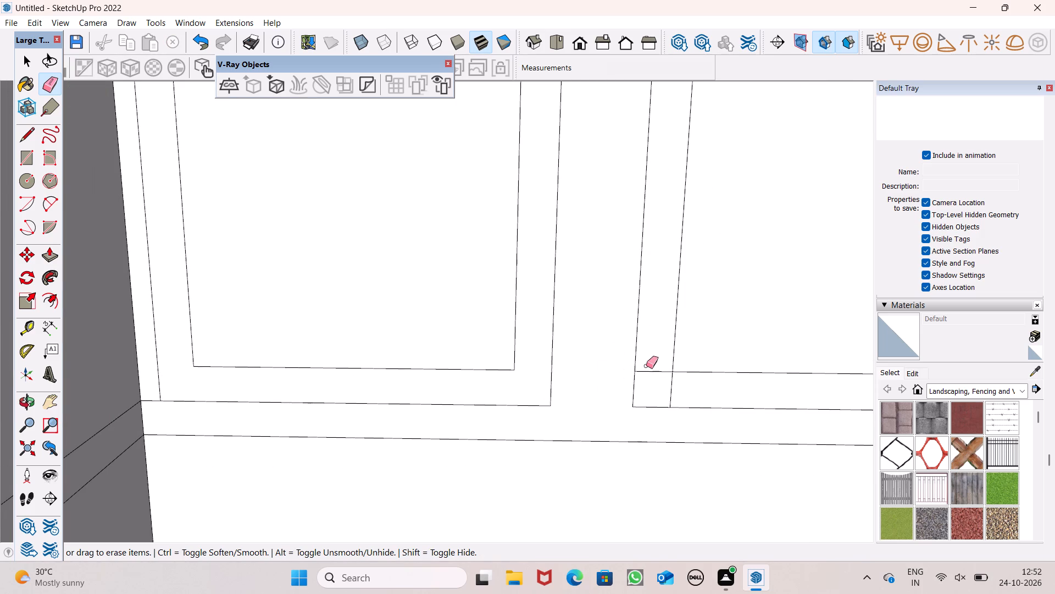
Erase the overlapping line segments at the right frame's lower inner corner on the lowest framed storey.
left_click_drag(646, 372, 668, 388)
left_click_drag(675, 382, 668, 383)
scroll(573, 325, "down", 3)
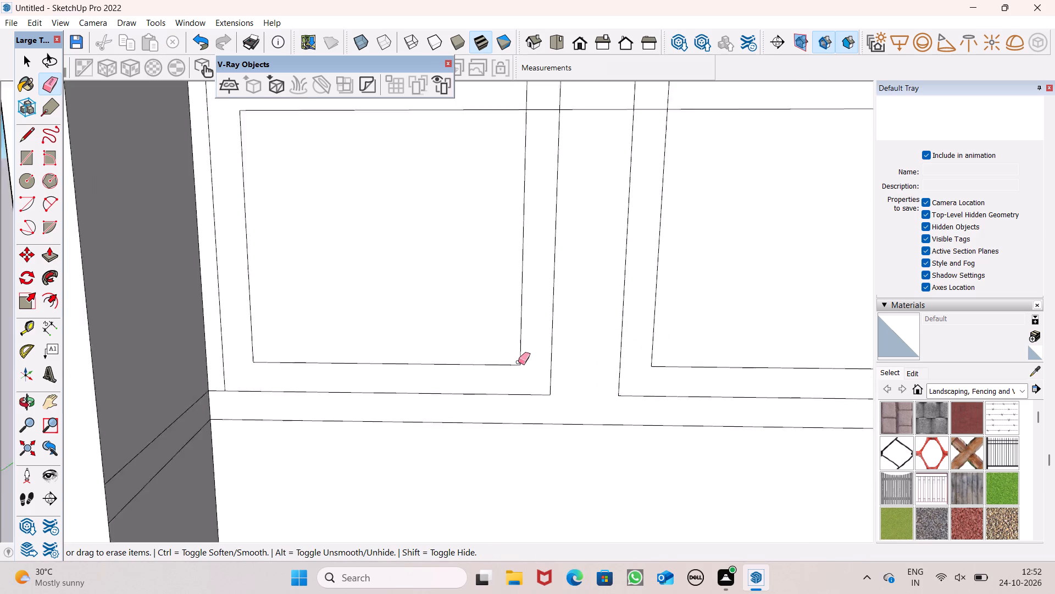
Erase the two horizontal segments joining the left and right frames at the top of the lowest framed storey.
scroll(518, 362, "down", 3)
scroll(608, 179, "up", 5)
left_click_drag(541, 157, 526, 197)
left_click_drag(526, 202, 526, 207)
Erase the overlapping line segments at the upper inner corners of both frames on the lowest framed storey.
scroll(540, 166, "up", 5)
left_click_drag(418, 202, 444, 237)
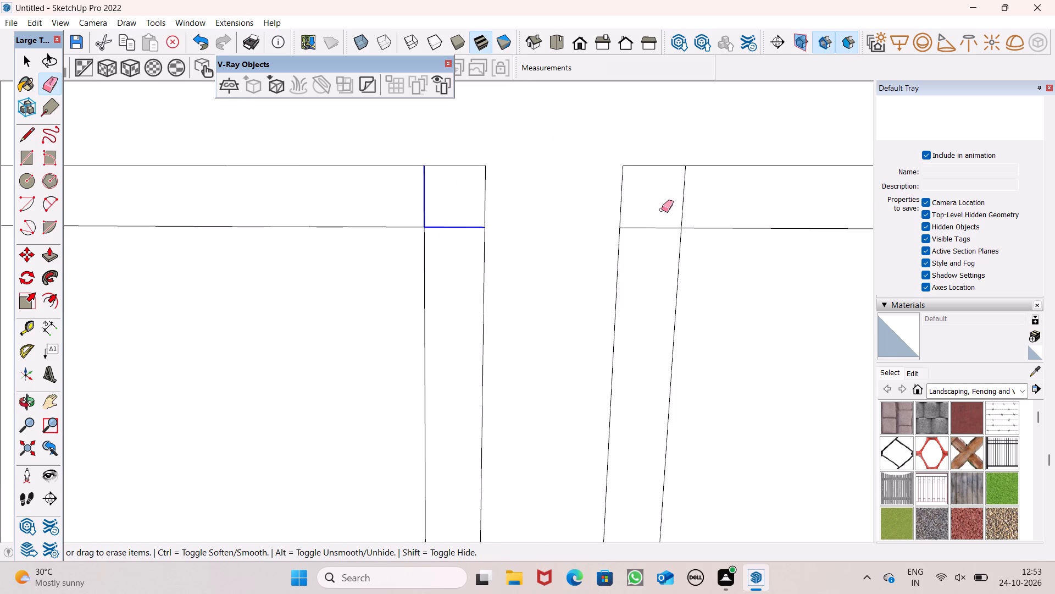
left_click_drag(684, 213, 666, 236)
scroll(491, 173, "down", 5)
scroll(413, 159, "down", 3)
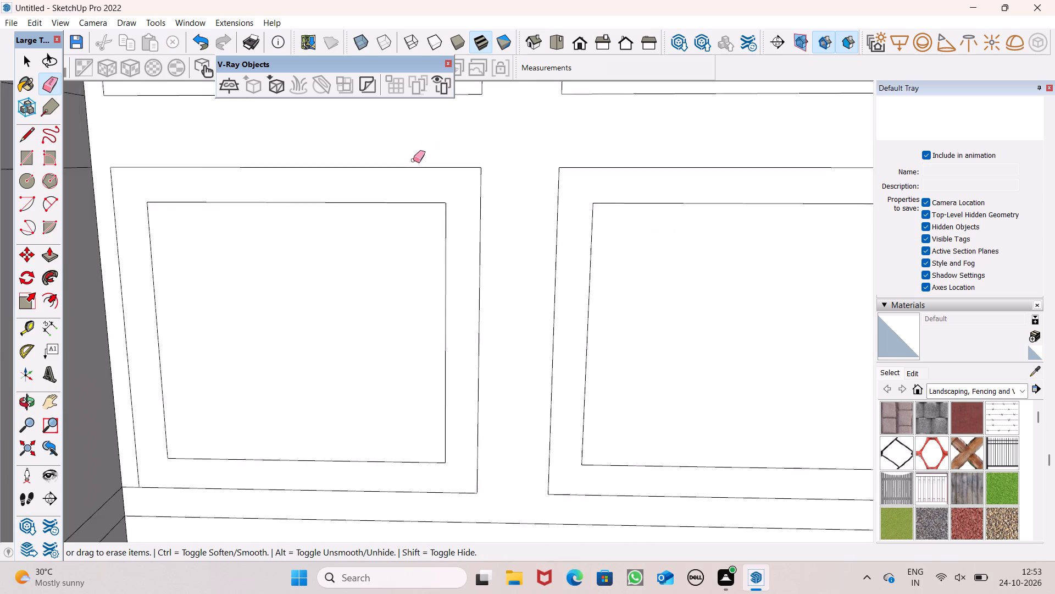
Clean the right frame's upper outer corner on the lowest framed storey, erasing the overlaps and the segments reaching the side wall.
scroll(413, 160, "down", 4)
scroll(381, 205, "down", 5)
scroll(718, 209, "up", 6)
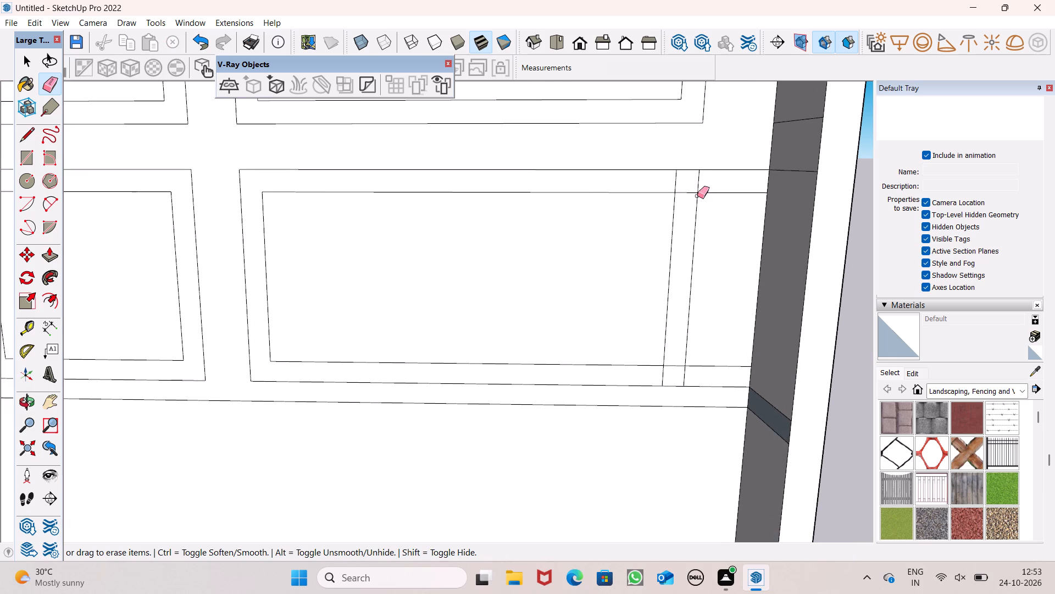
scroll(698, 192, "up", 5)
left_click_drag(726, 154, 724, 199)
left_click_drag(651, 190, 656, 187)
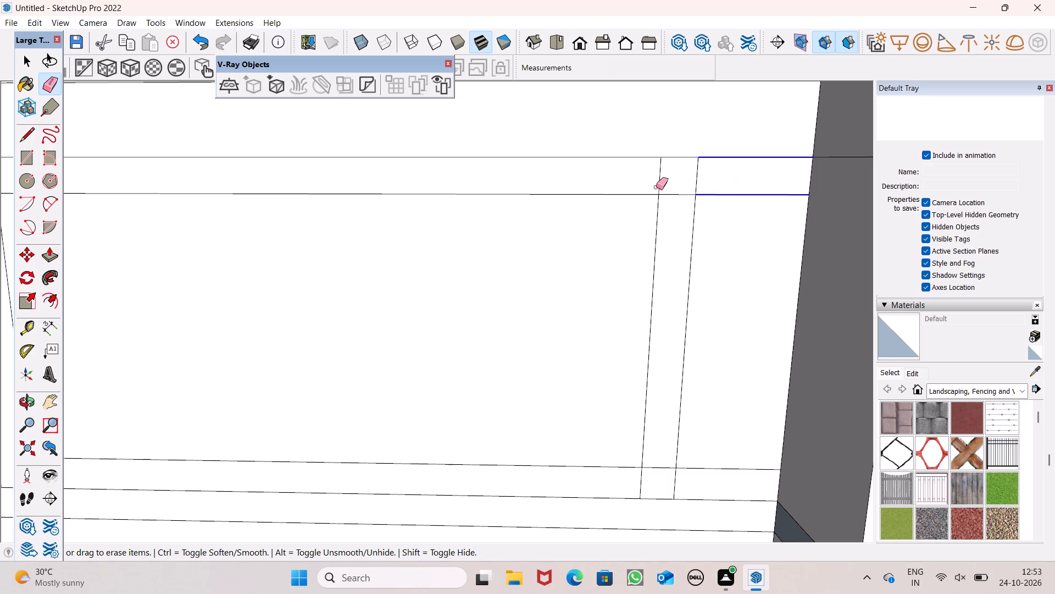
left_click_drag(656, 187, 668, 204)
Clean the right frame's lower outer corner on the lowest framed storey, erasing the overlaps and the segments reaching the side wall.
scroll(682, 142, "down", 6)
scroll(665, 361, "up", 6)
left_click_drag(667, 316, 665, 324)
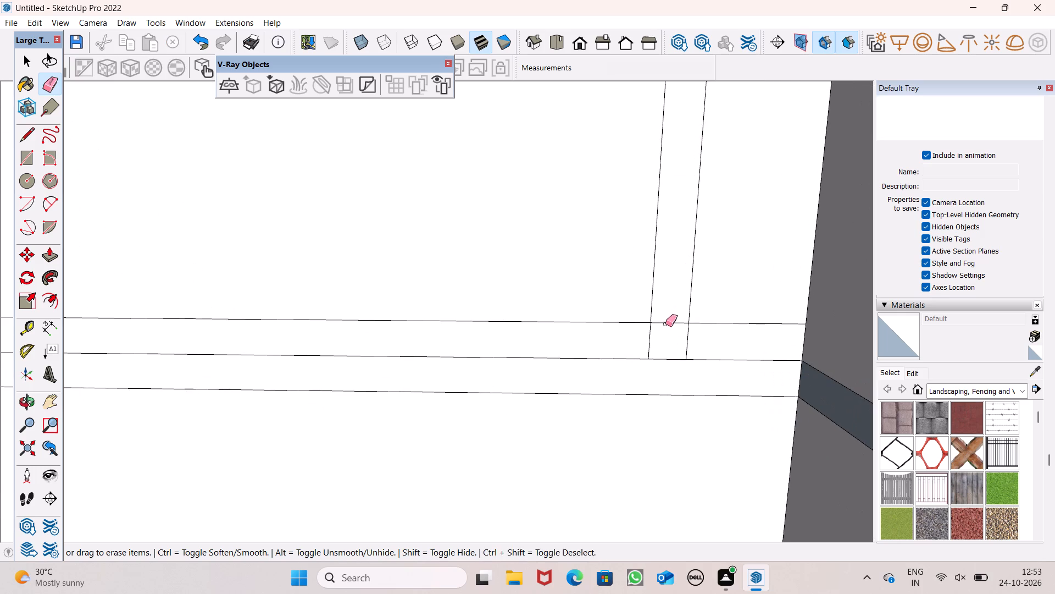
left_click_drag(665, 324, 647, 340)
left_click_drag(709, 310, 713, 365)
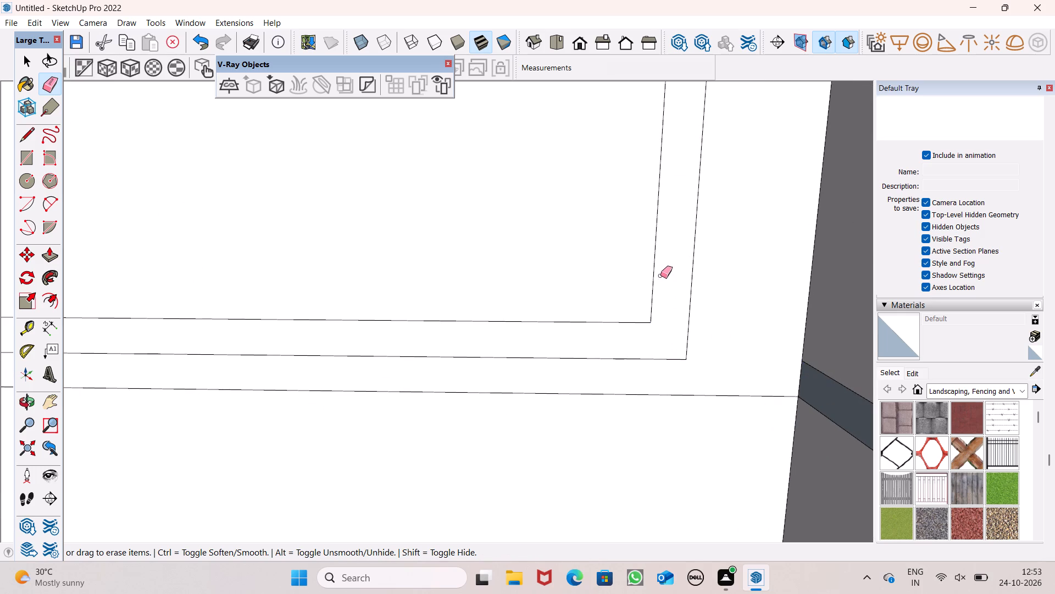
Push/Pull the top face of the building's walls up by 10' to add another storey.
scroll(660, 273, "down", 20)
middle_click_drag(677, 324, 670, 383)
scroll(551, 291, "down", 3)
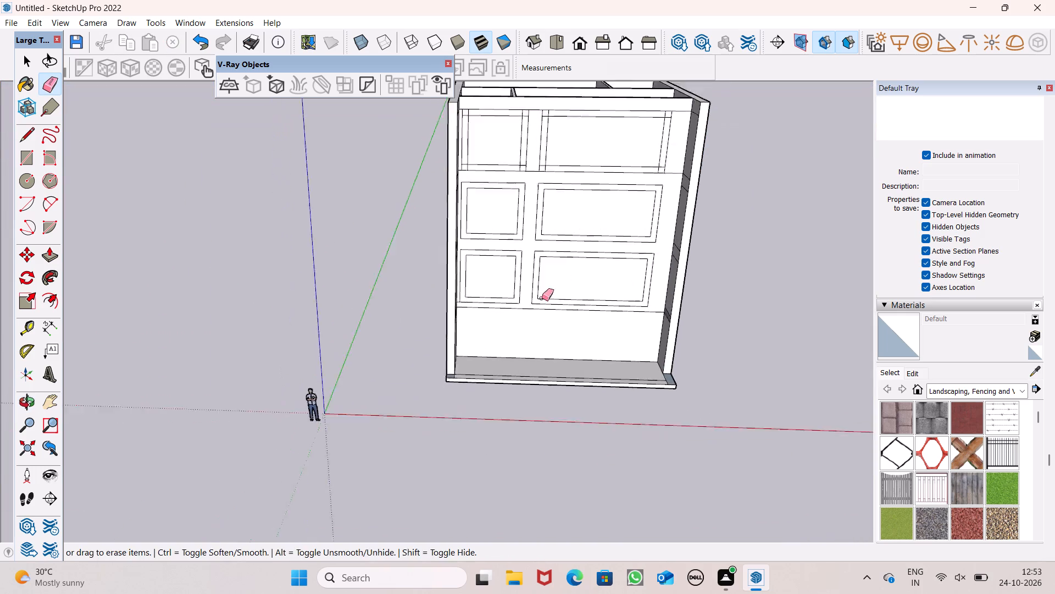
scroll(542, 298, "down", 2)
key("space")
scroll(601, 129, "down", 1)
scroll(596, 167, "up", 7)
middle_click(595, 169)
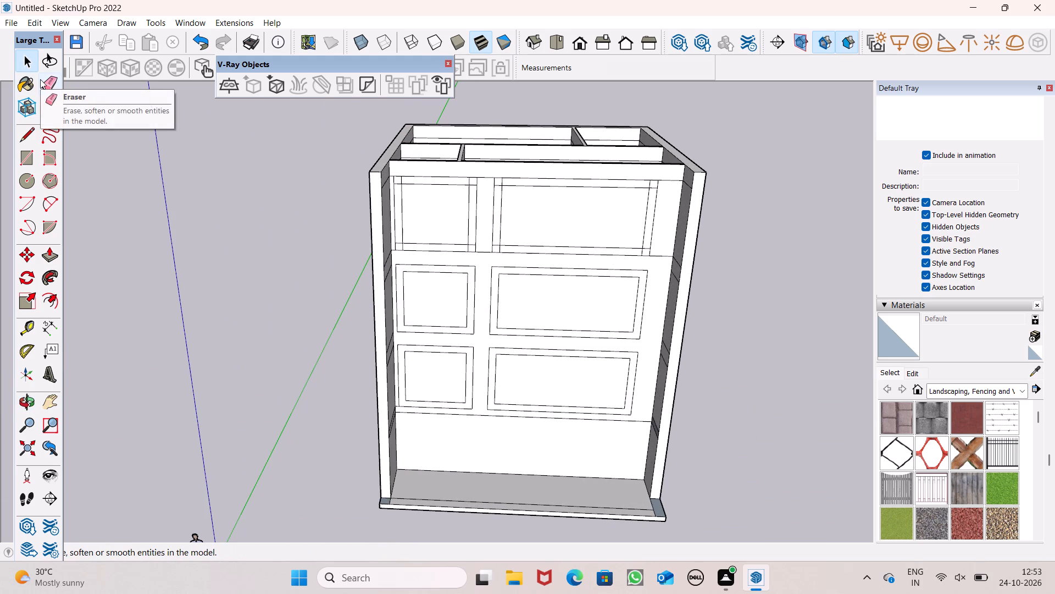
left_click_drag(42, 259, 52, 256)
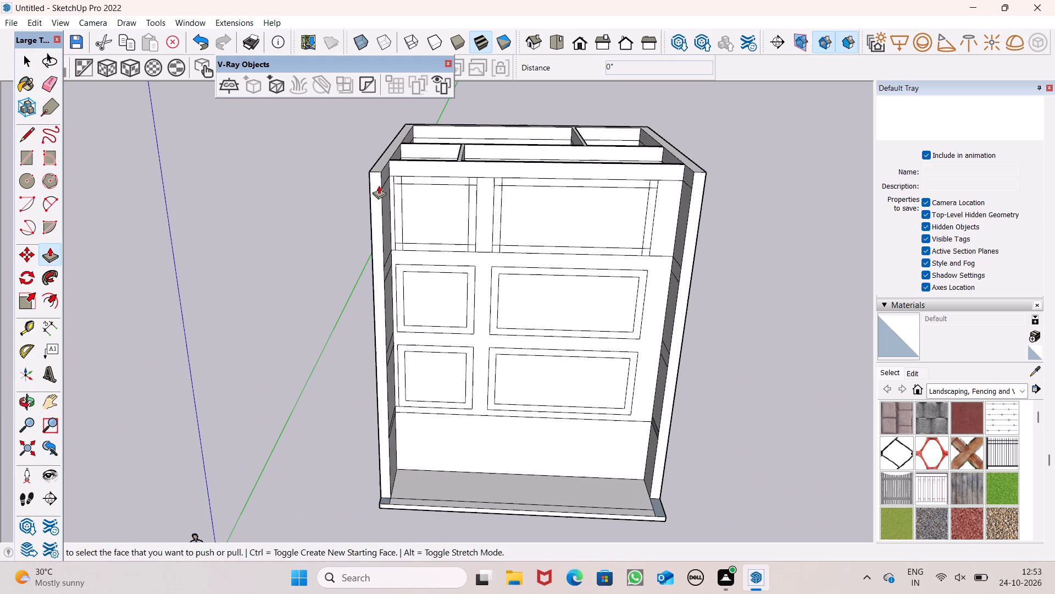
middle_click_drag(379, 199, 354, 323)
scroll(354, 323, "up", 6)
left_click_drag(352, 218, 353, 192)
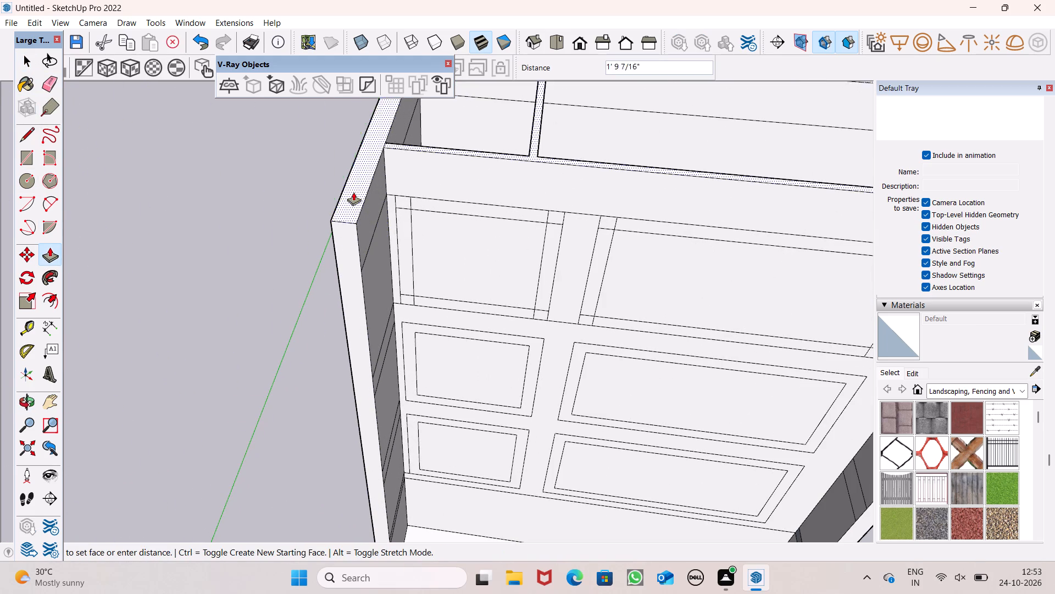
left_click_drag(353, 192, 353, 173)
type("10'")
key("Return")
Push/Pull the raised walls' top face up a further 2' from a new starting face to form a floor band.
scroll(346, 234, "down", 2)
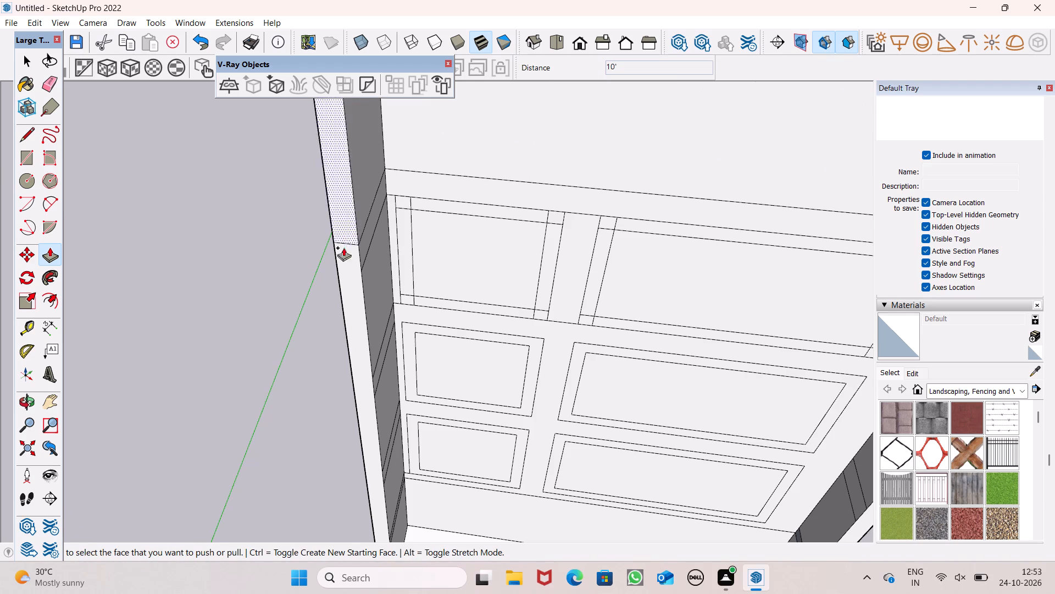
scroll(343, 248, "down", 5)
left_click_drag(336, 163, 343, 146)
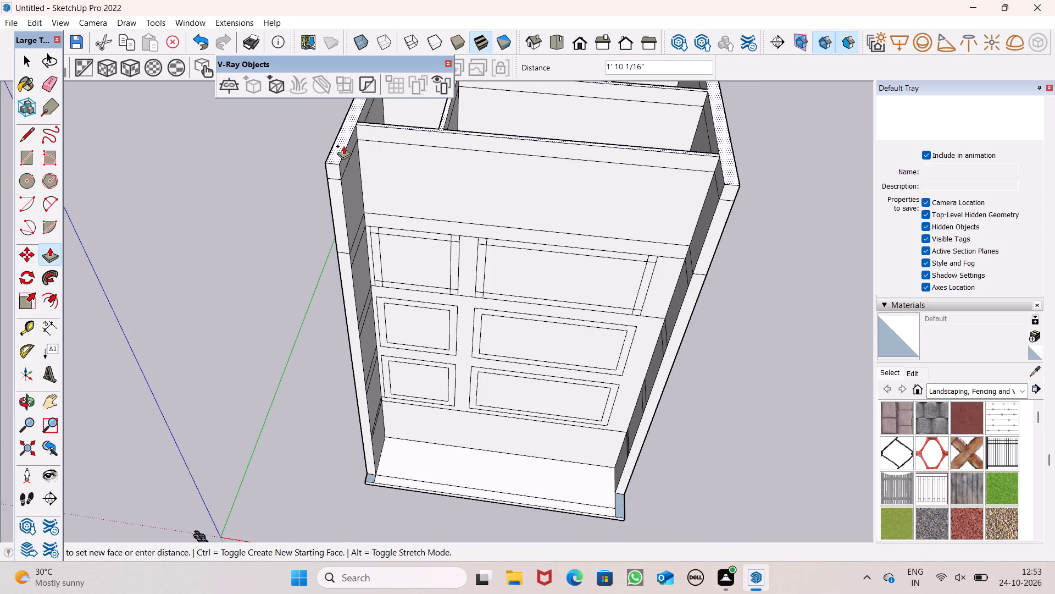
left_click_drag(343, 146, 344, 145)
type("2'")
key("Return")
scroll(336, 146, "down", 5)
middle_click_drag(320, 180, 339, 46)
scroll(335, 61, "up", 1)
key("space")
key("space")
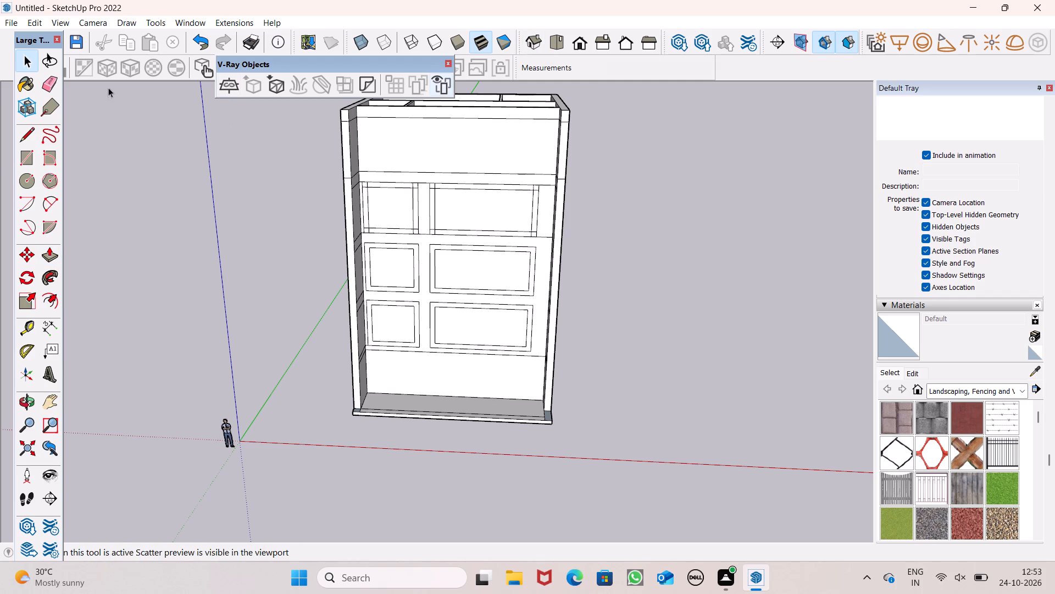
Erase the outer vertical lines and the upper horizontal line of the left frame on the uppermost framed storey.
left_click(30, 135)
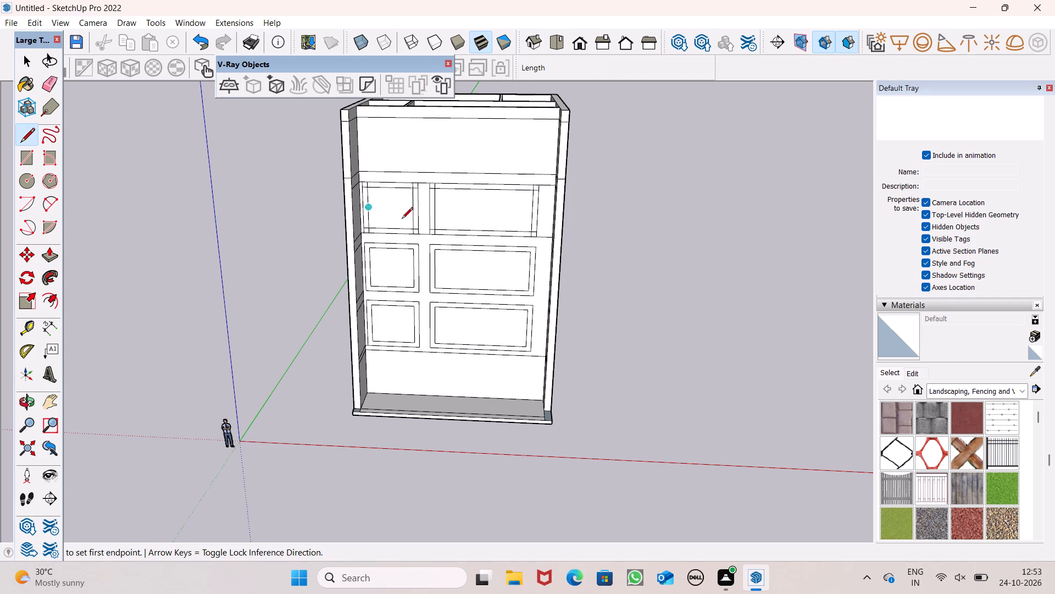
scroll(434, 241, "up", 5)
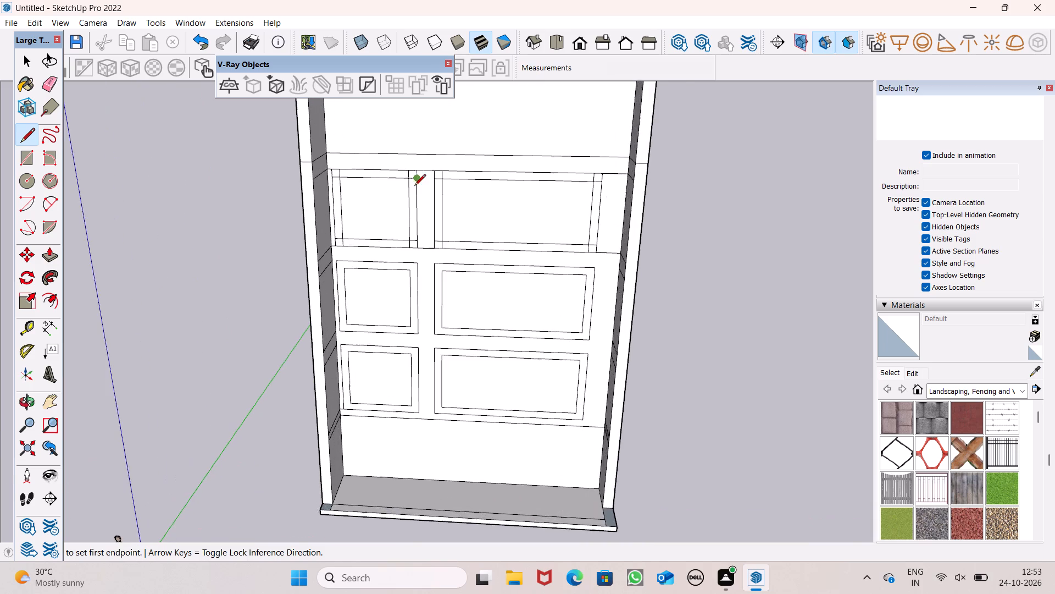
scroll(415, 182, "up", 6)
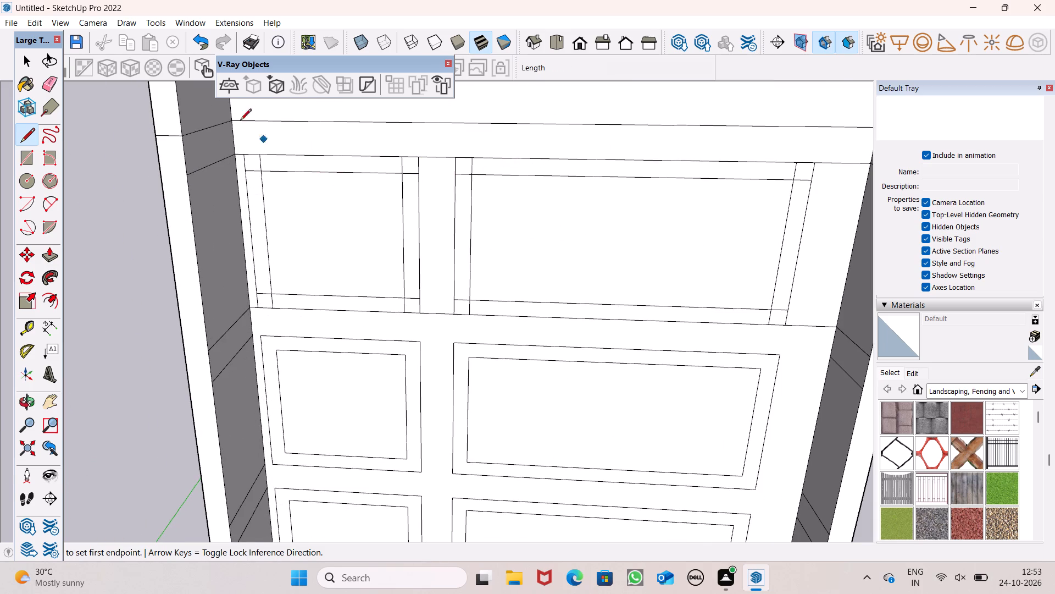
left_click(54, 87)
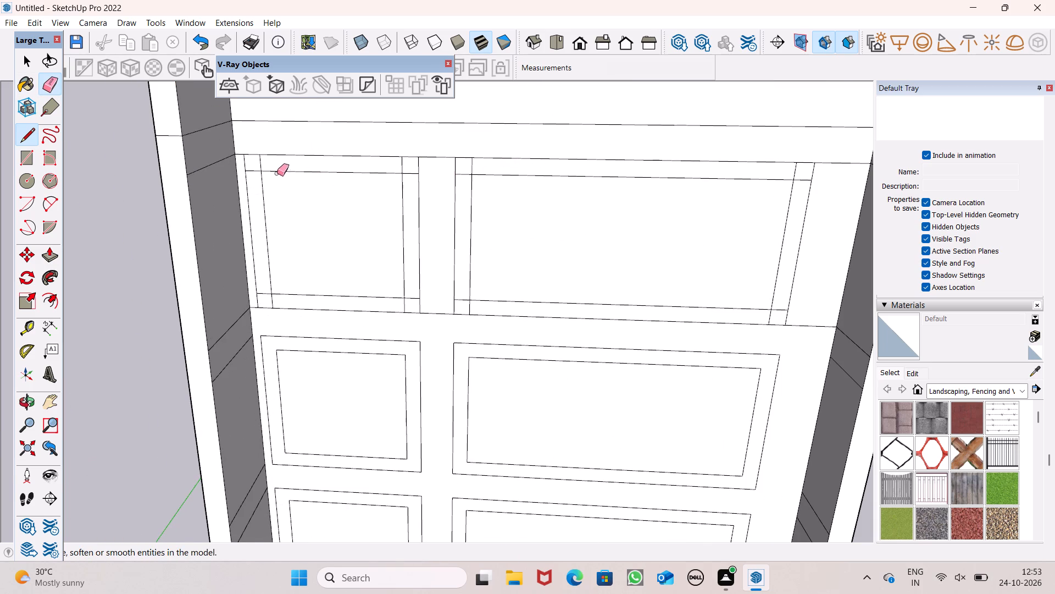
left_click_drag(265, 169, 272, 170)
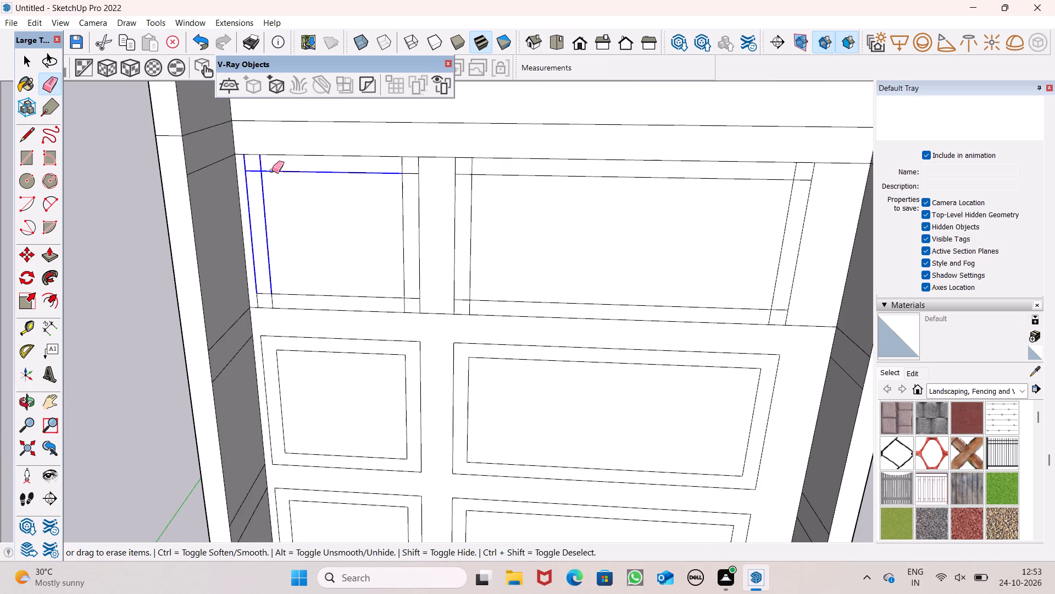
left_click_drag(272, 170, 284, 188)
left_click_drag(276, 228, 274, 234)
left_click_drag(271, 241, 268, 250)
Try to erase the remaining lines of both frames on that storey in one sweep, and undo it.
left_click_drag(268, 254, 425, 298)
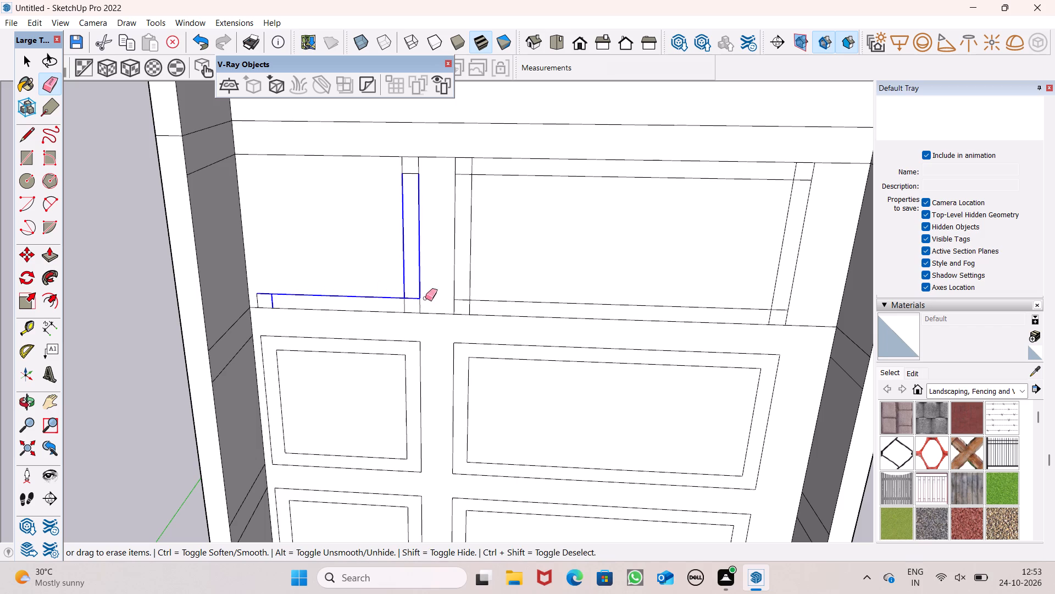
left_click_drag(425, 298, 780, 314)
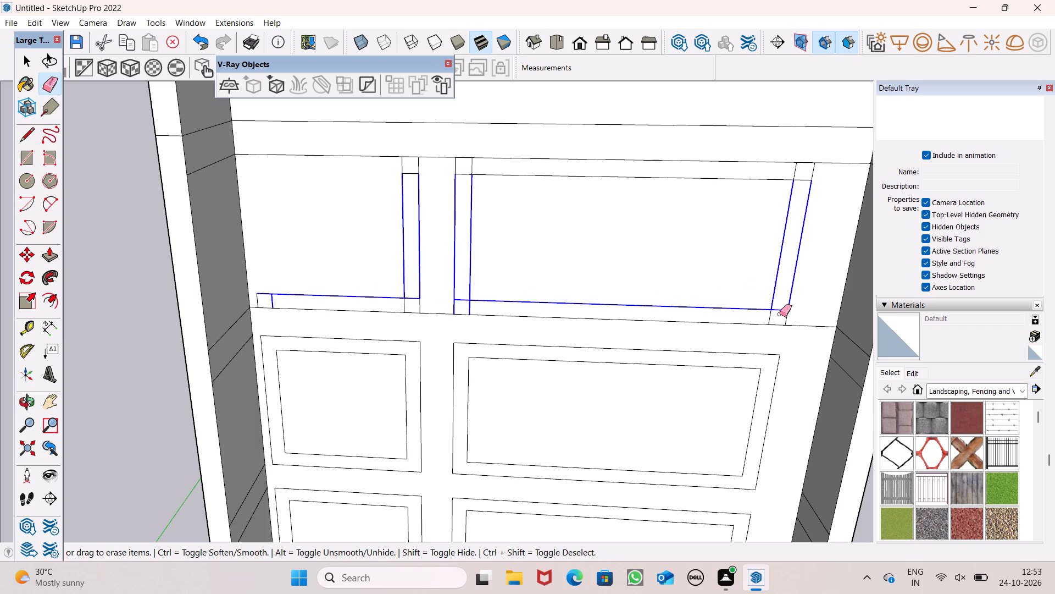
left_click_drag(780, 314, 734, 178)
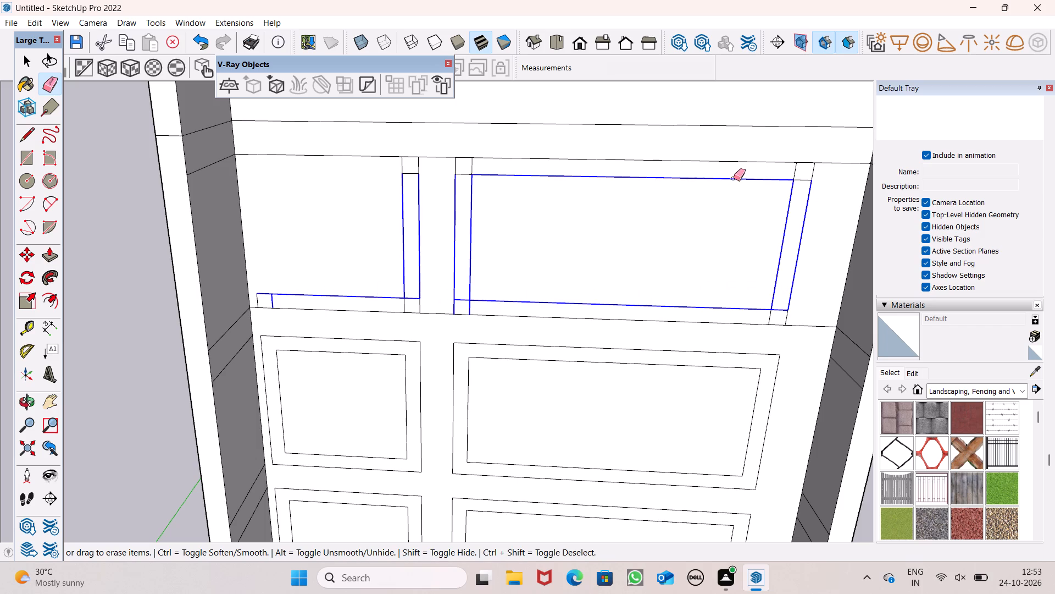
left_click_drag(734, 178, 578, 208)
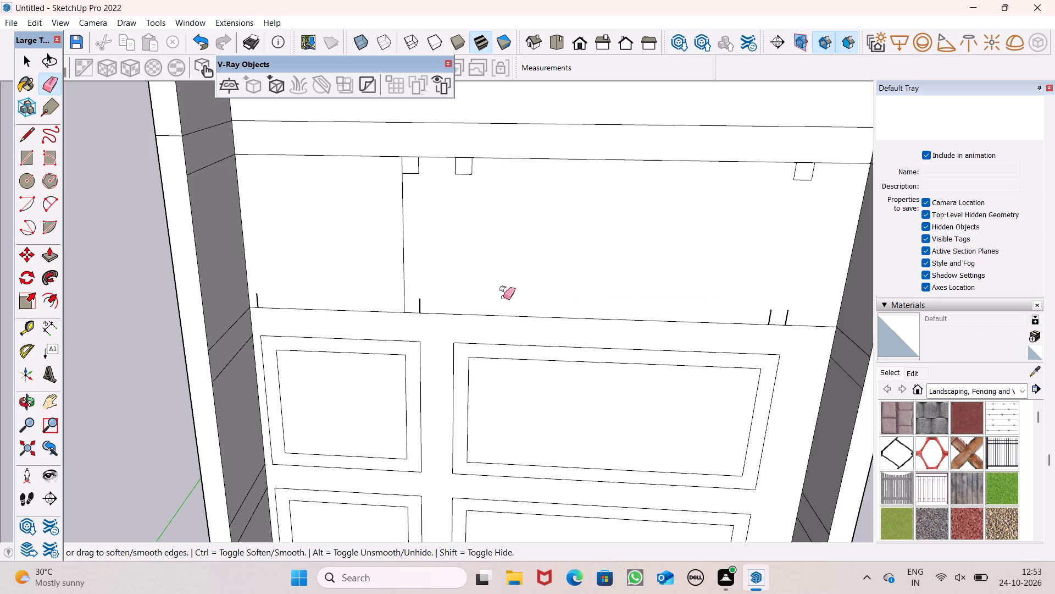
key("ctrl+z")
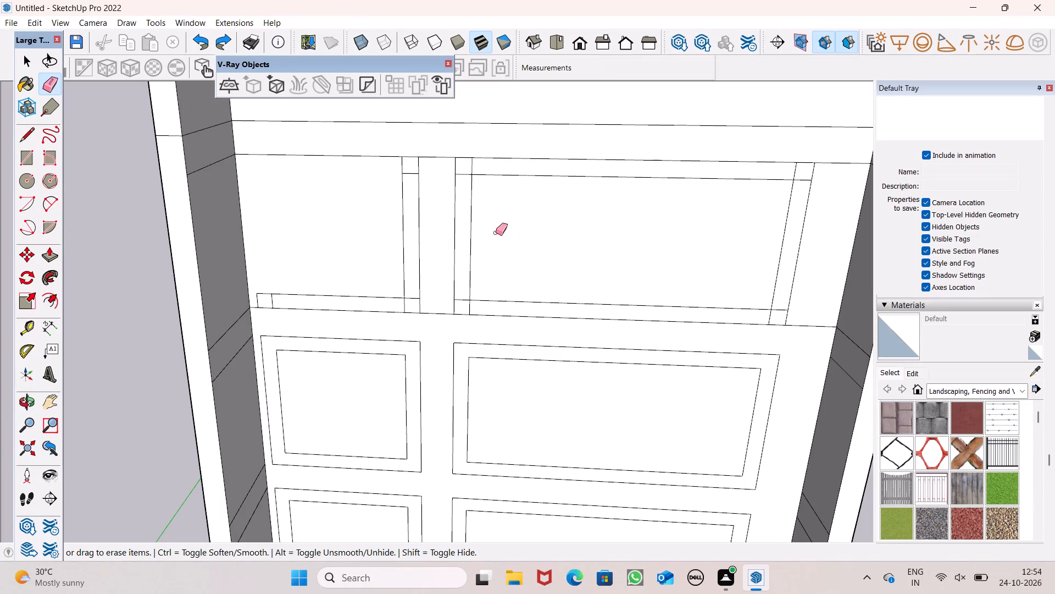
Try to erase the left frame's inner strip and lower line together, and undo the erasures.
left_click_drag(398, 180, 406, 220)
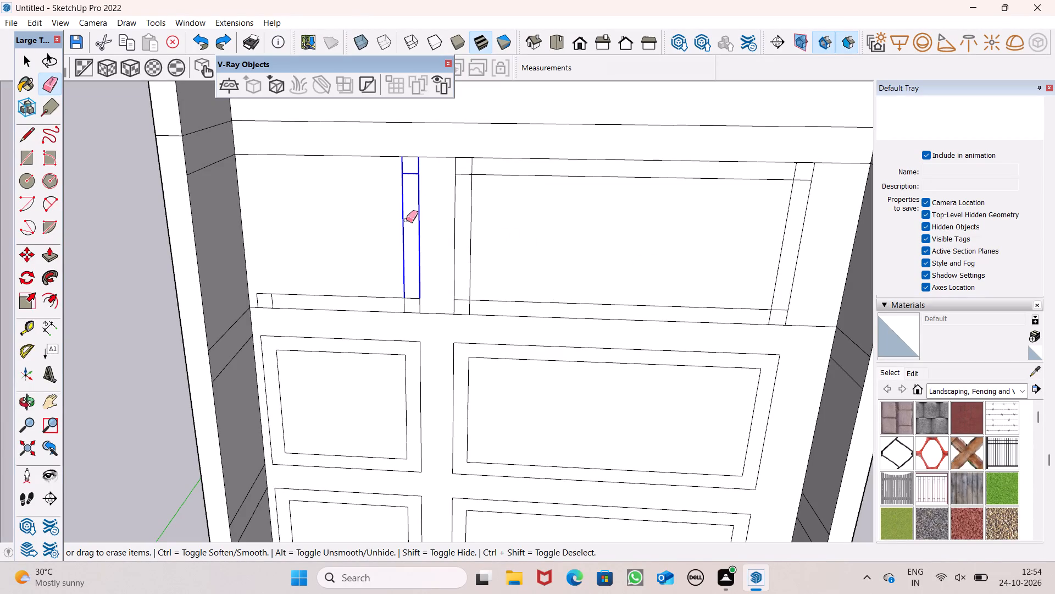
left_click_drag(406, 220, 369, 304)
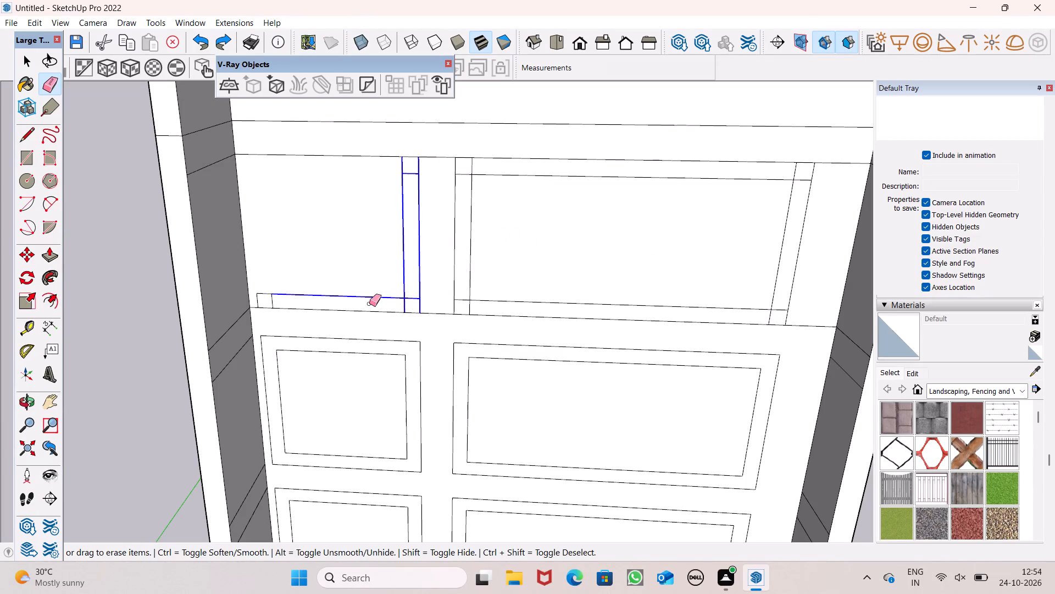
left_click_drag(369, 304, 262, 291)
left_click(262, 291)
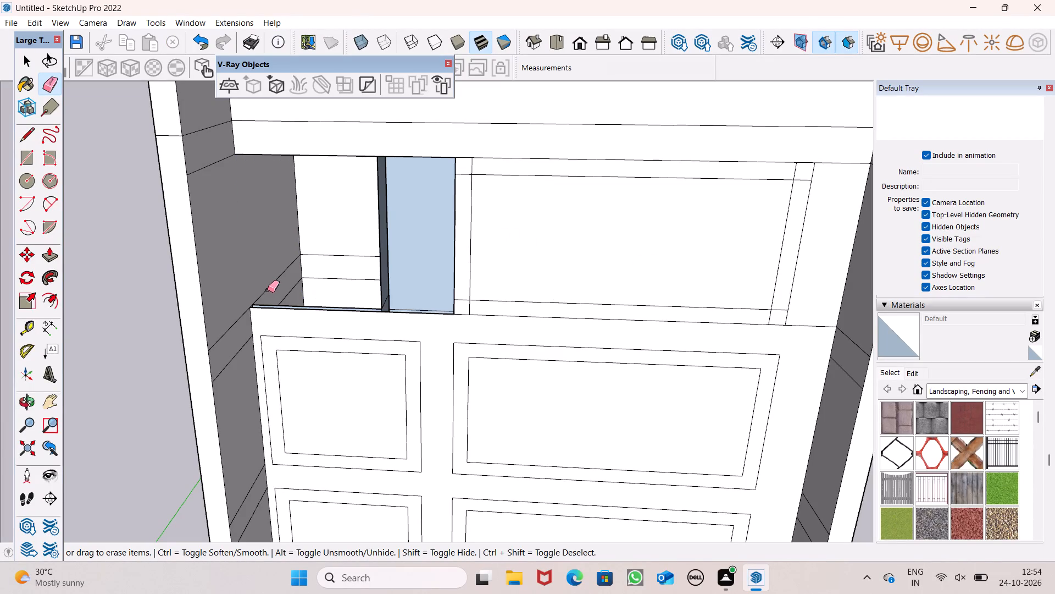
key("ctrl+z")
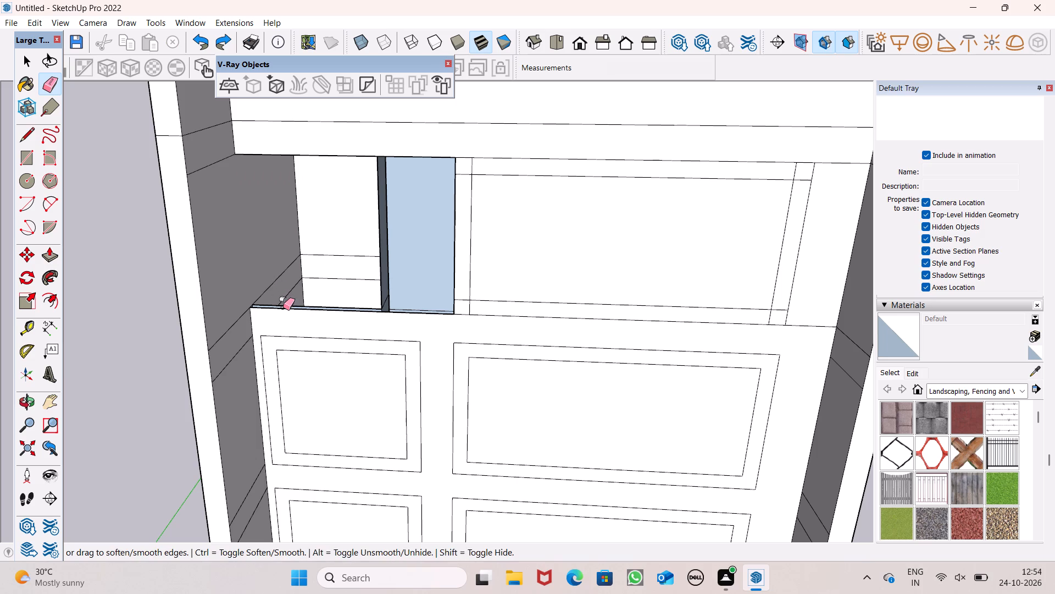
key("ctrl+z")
Erase the rest of the left frame: its lower line, inner vertical lines and corner stubs.
left_click_drag(273, 285, 265, 294)
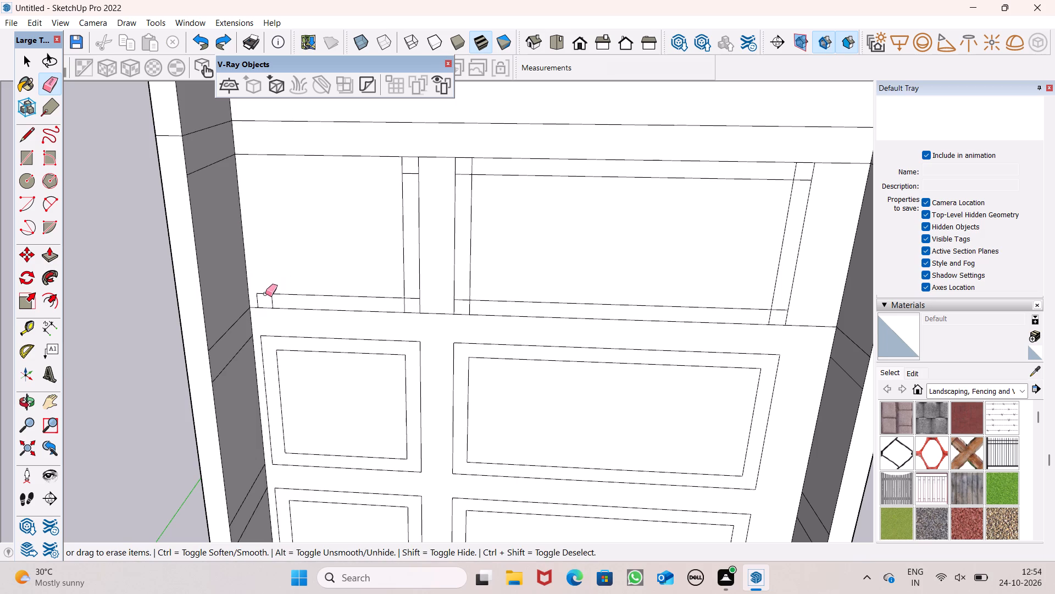
left_click_drag(265, 294, 289, 291)
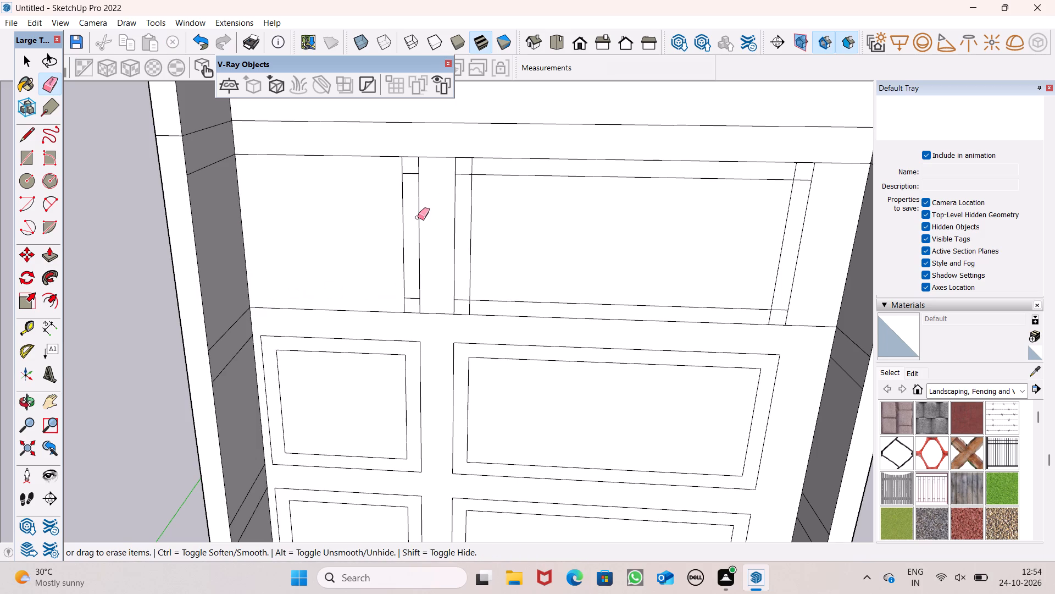
left_click_drag(416, 175, 410, 166)
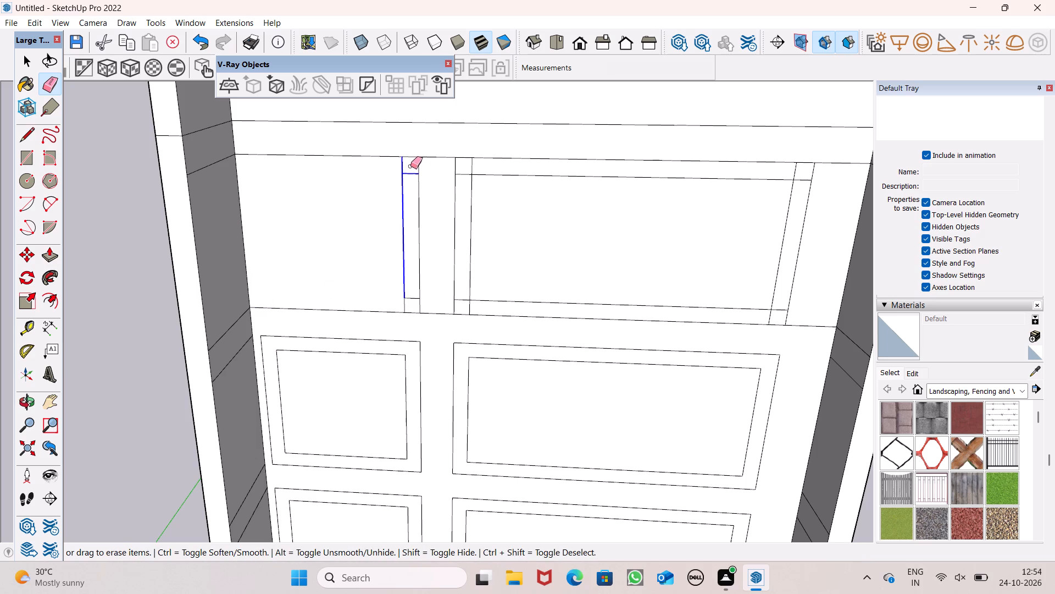
left_click_drag(410, 166, 418, 194)
left_click(418, 196)
left_click_drag(418, 201, 421, 302)
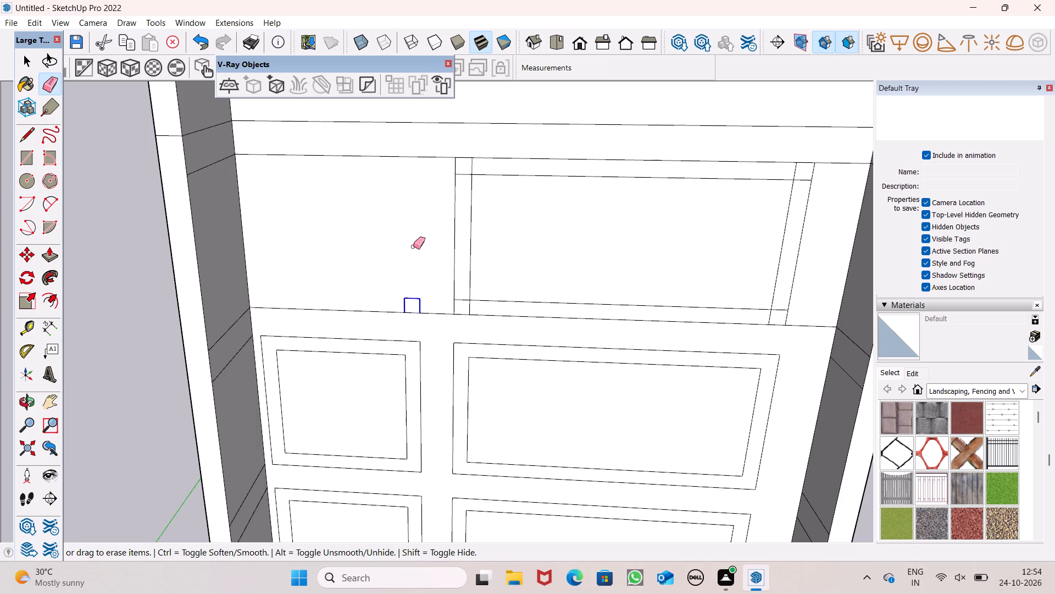
Erase the right frame's inner vertical lines, upper and lower horizontal lines and leftover corner stub.
left_click_drag(479, 172, 479, 179)
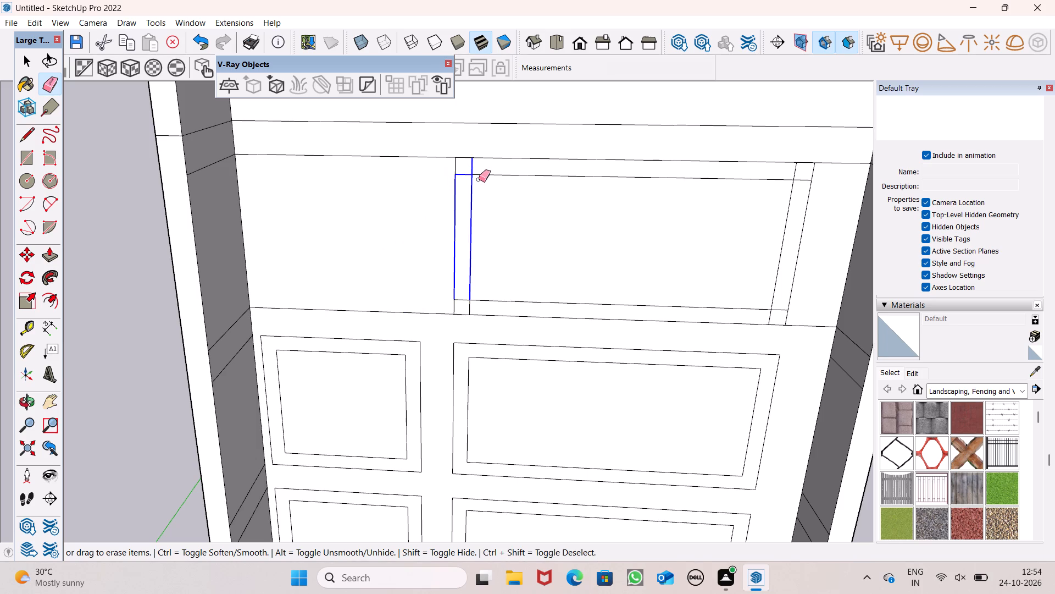
left_click_drag(479, 179, 444, 306)
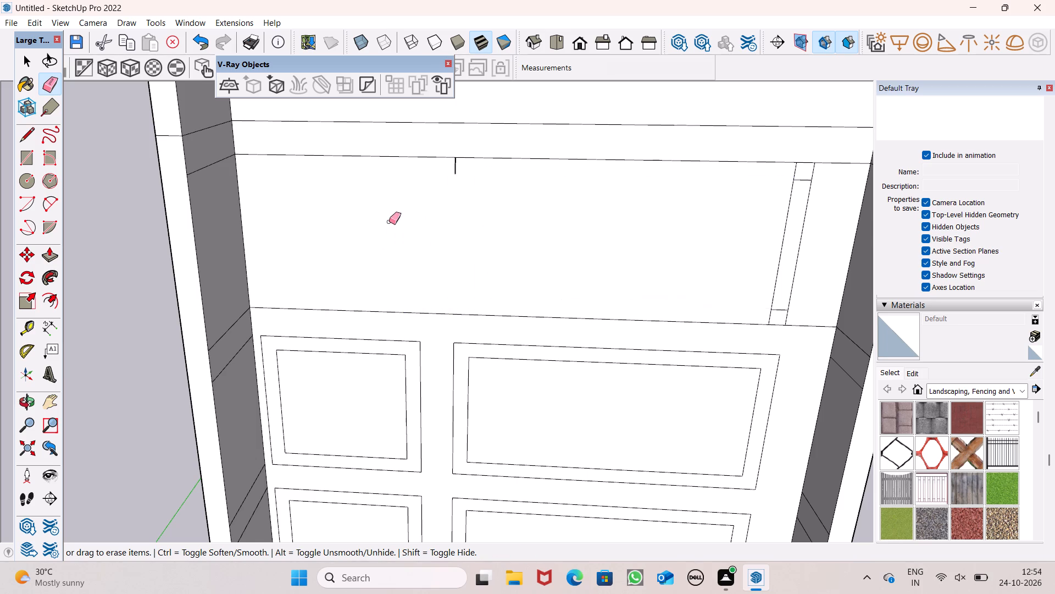
scroll(367, 239, "down", 3)
scroll(427, 189, "up", 6)
left_click_drag(435, 185, 425, 190)
scroll(347, 214, "down", 3)
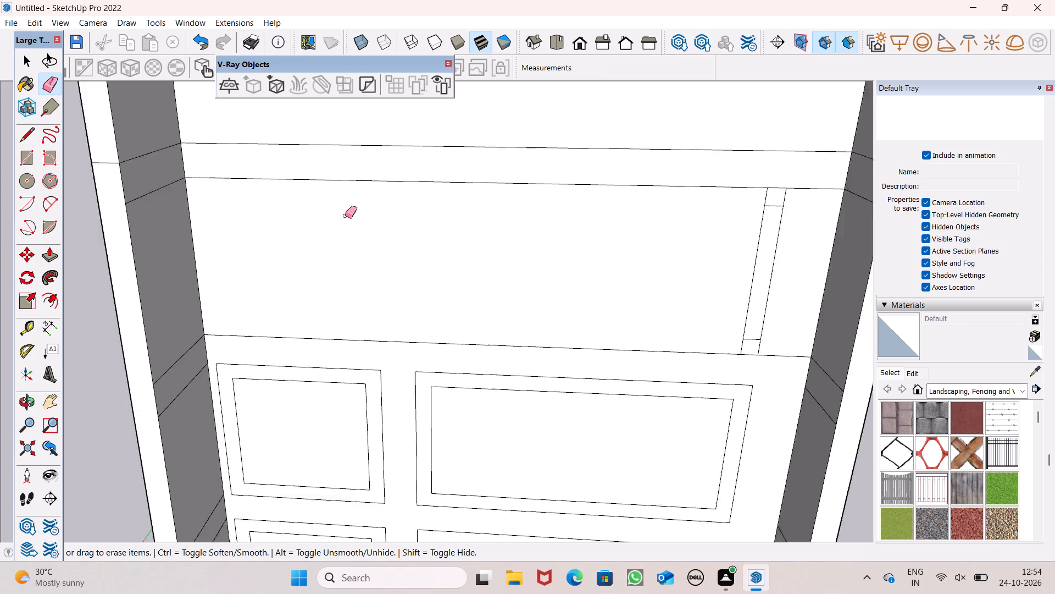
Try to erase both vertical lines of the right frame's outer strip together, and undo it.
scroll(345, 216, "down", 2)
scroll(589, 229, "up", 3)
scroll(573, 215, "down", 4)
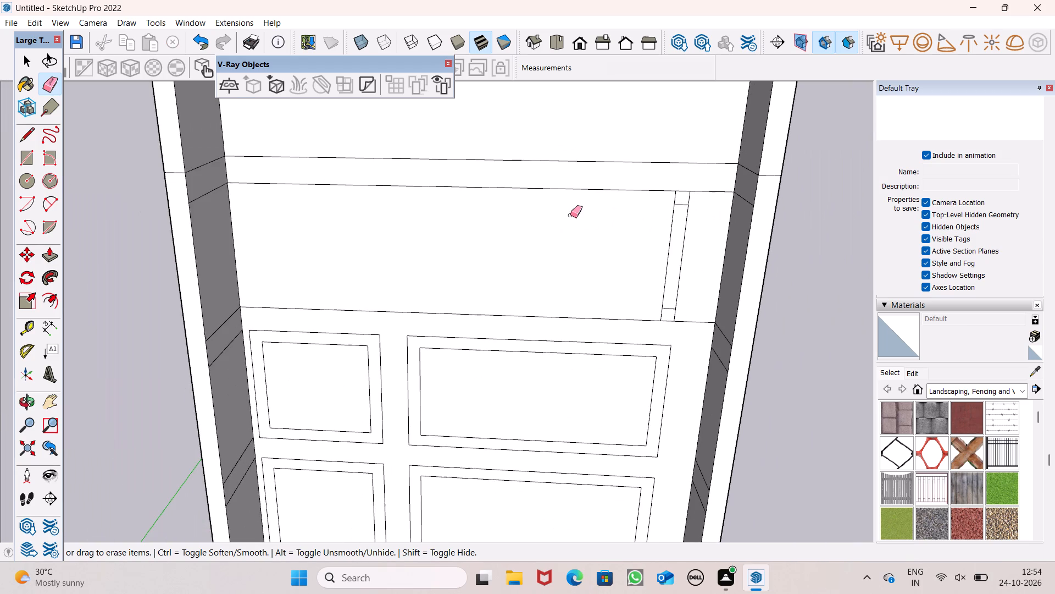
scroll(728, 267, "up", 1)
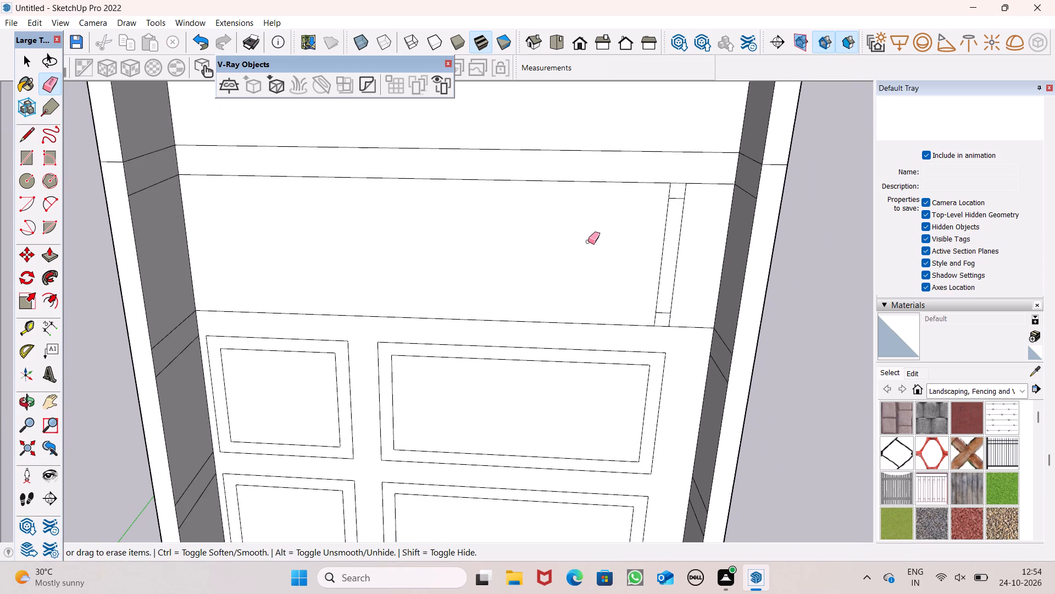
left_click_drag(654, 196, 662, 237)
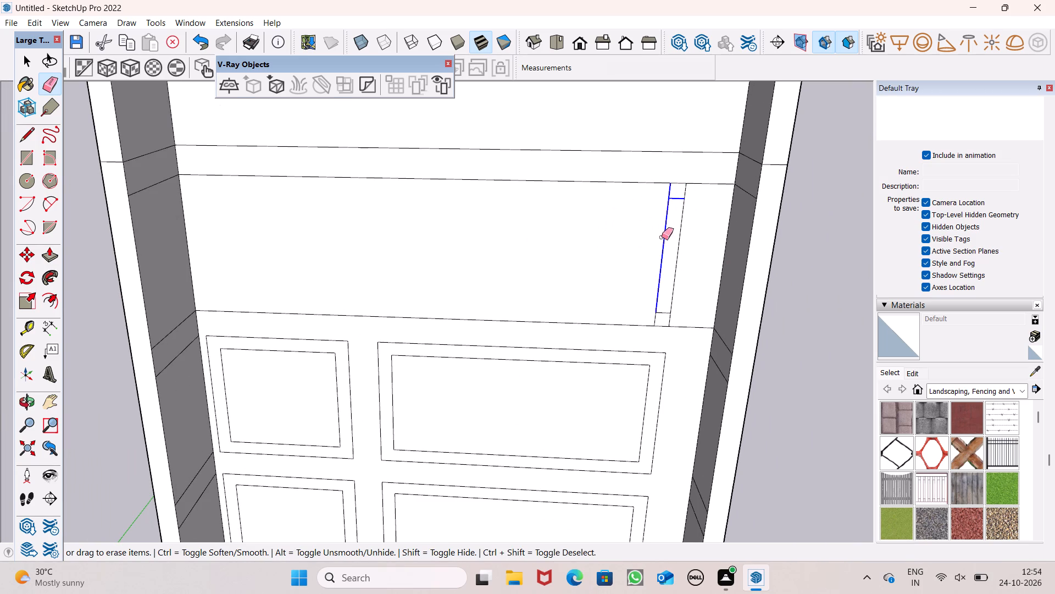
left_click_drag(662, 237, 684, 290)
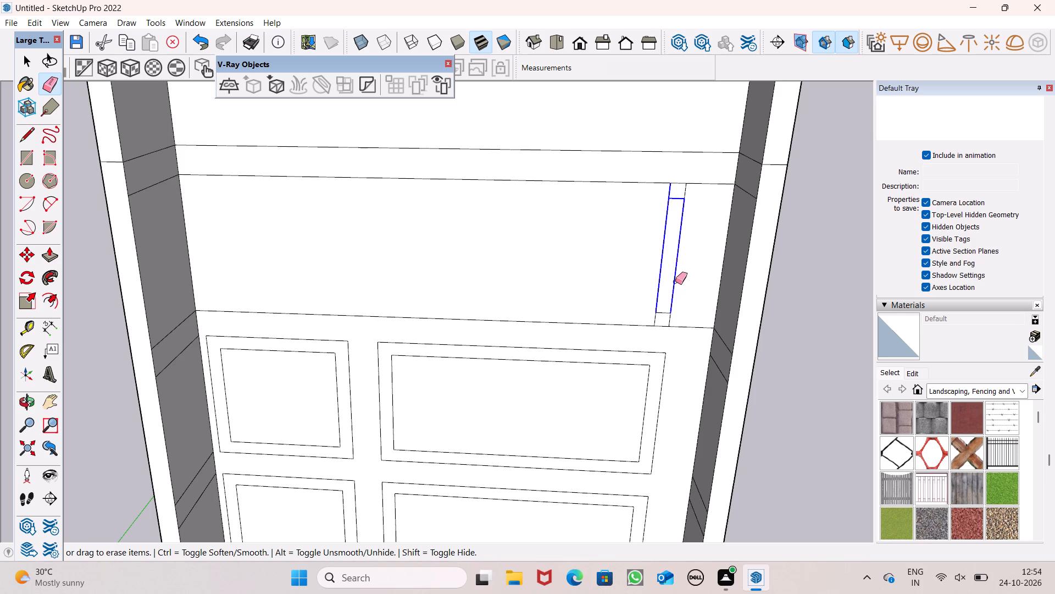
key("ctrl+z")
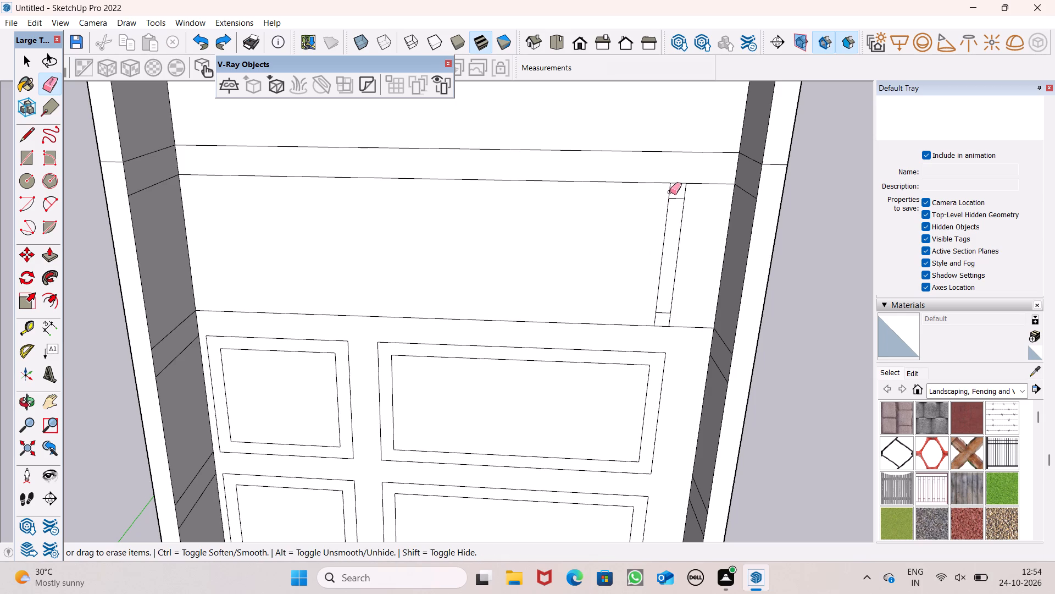
Erase the inner vertical line of the right frame's outer strip along with its short crossing segments.
left_click_drag(670, 192, 675, 203)
left_click_drag(663, 252, 661, 277)
left_click_drag(658, 309, 651, 322)
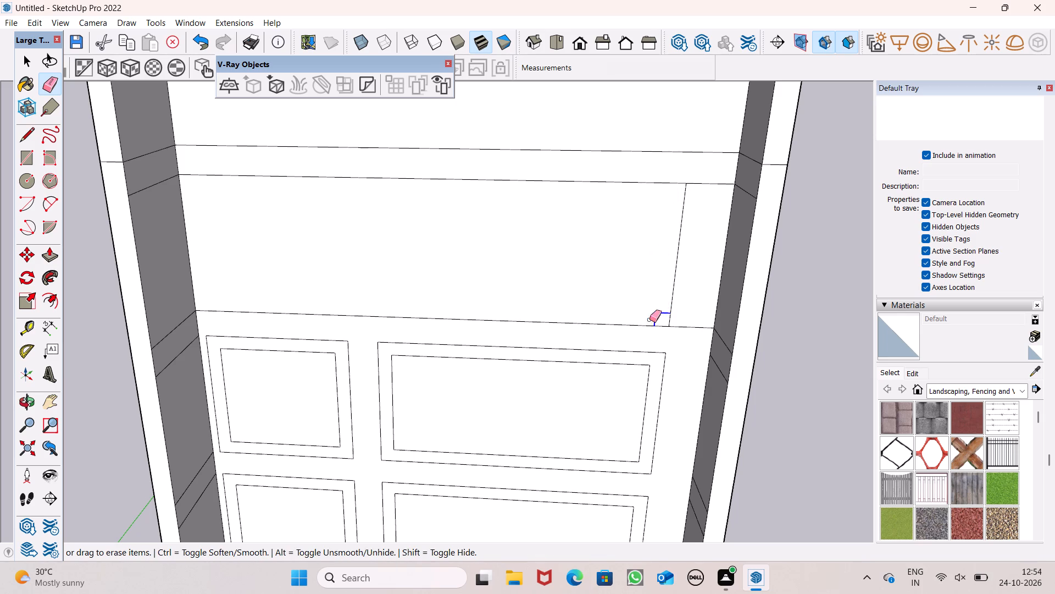
scroll(527, 268, "down", 1)
key("space")
Place a vertical guide about 7" inside the cleared storey panel's left edge, in line with the frames below.
scroll(462, 206, "down", 1)
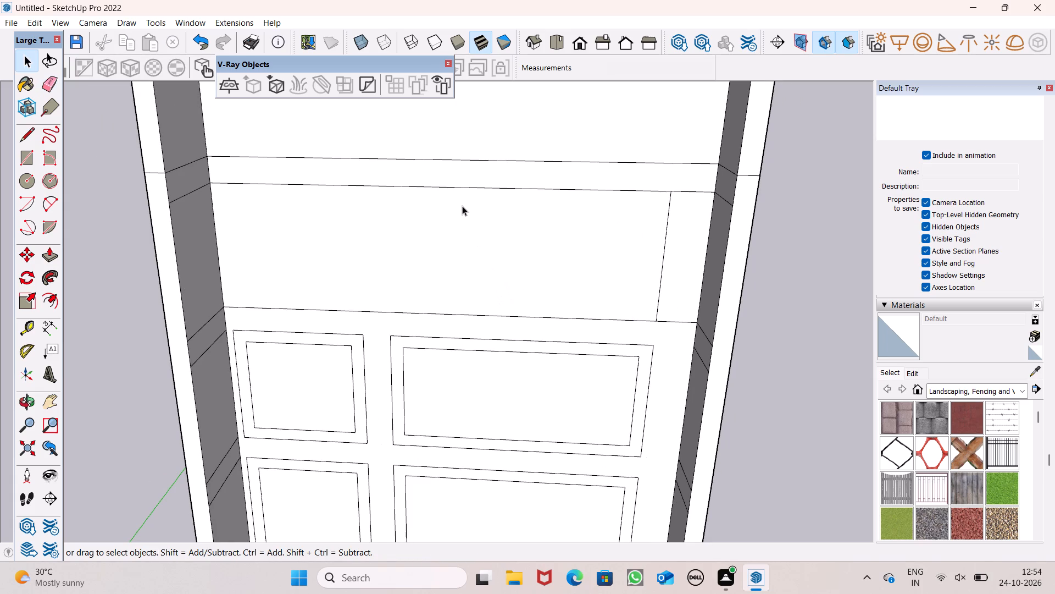
scroll(457, 210, "down", 2)
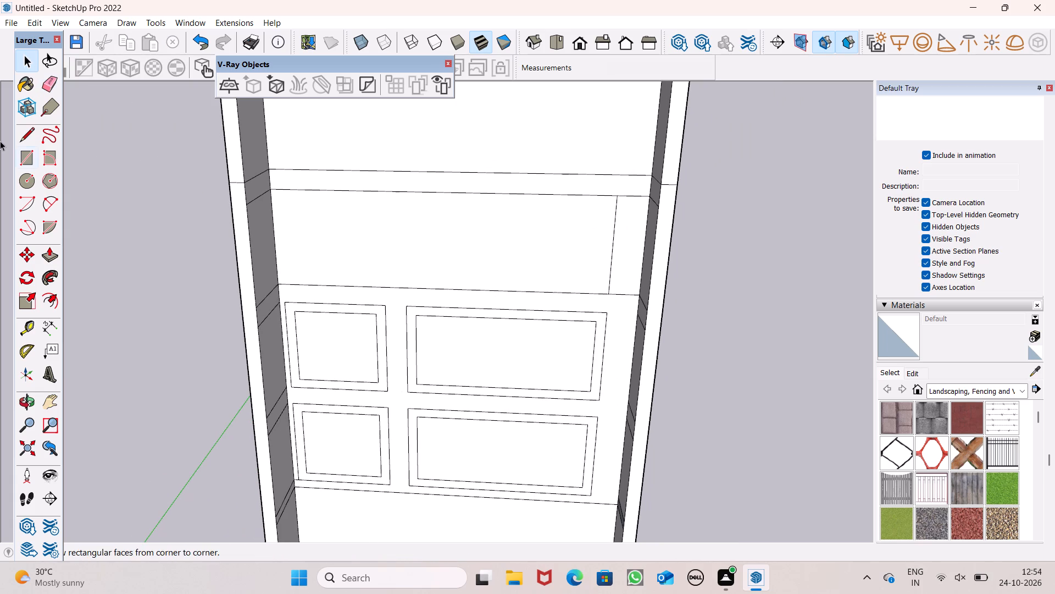
left_click(25, 326)
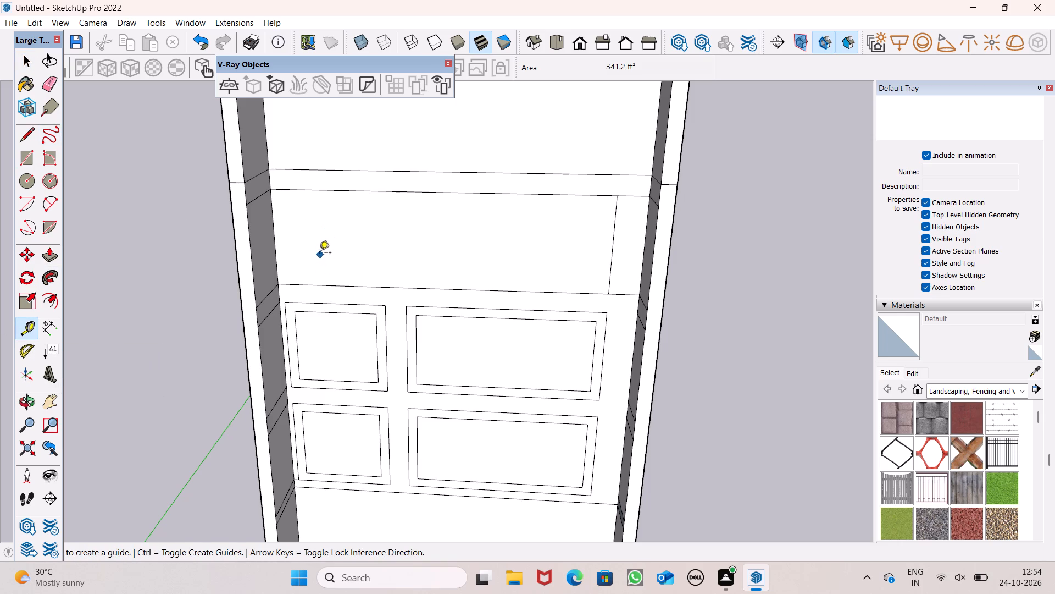
scroll(282, 252, "up", 3)
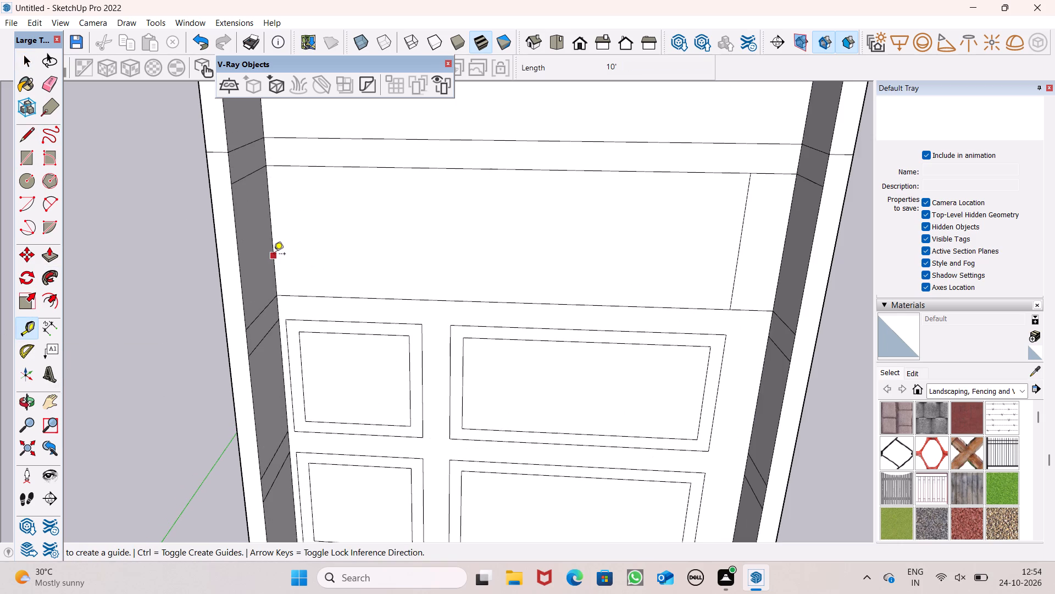
left_click(273, 251)
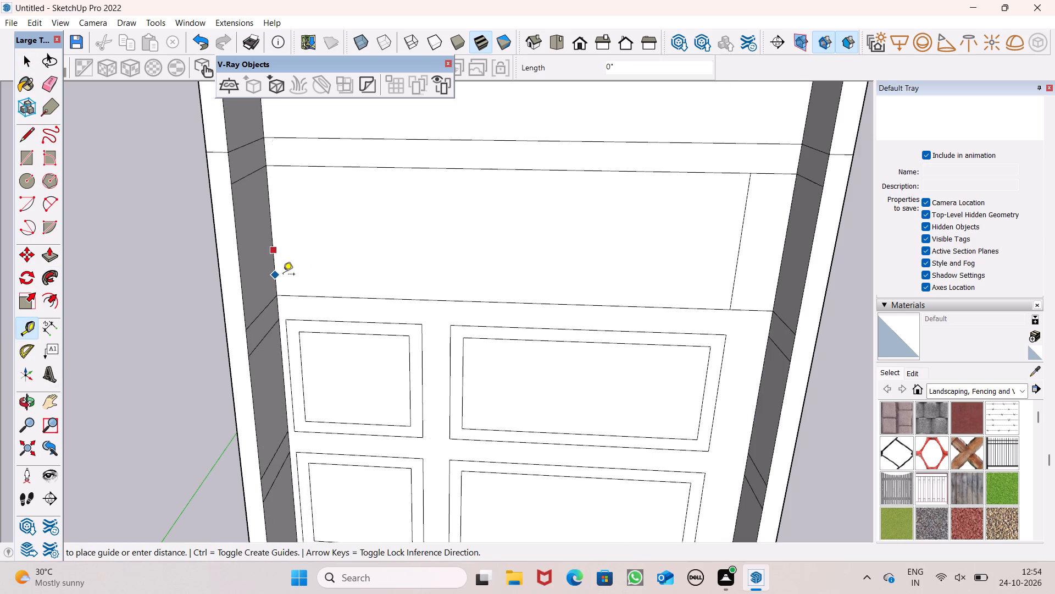
scroll(280, 289, "up", 7)
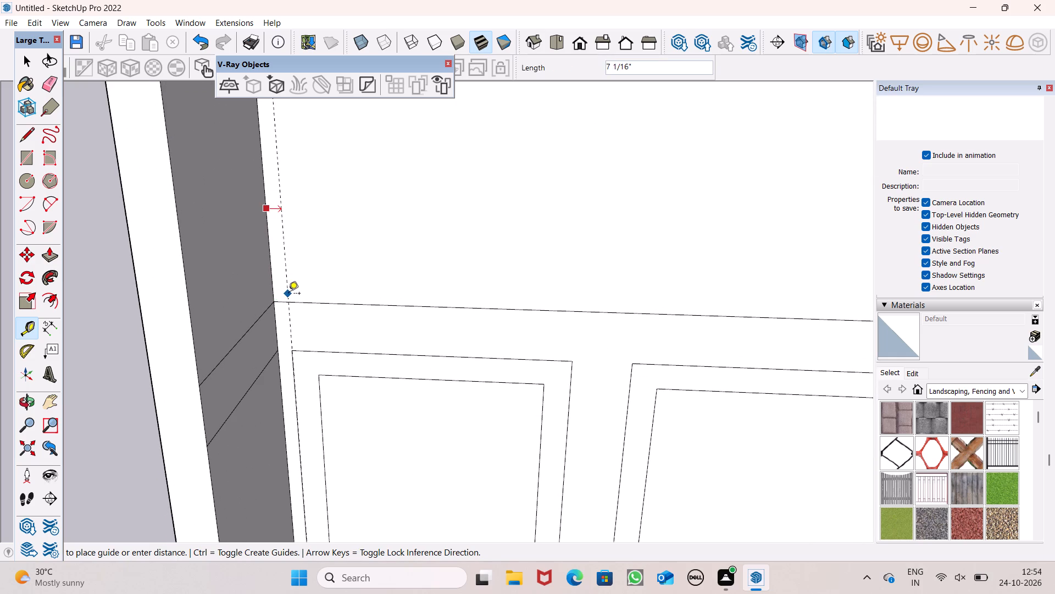
scroll(285, 294, "up", 3)
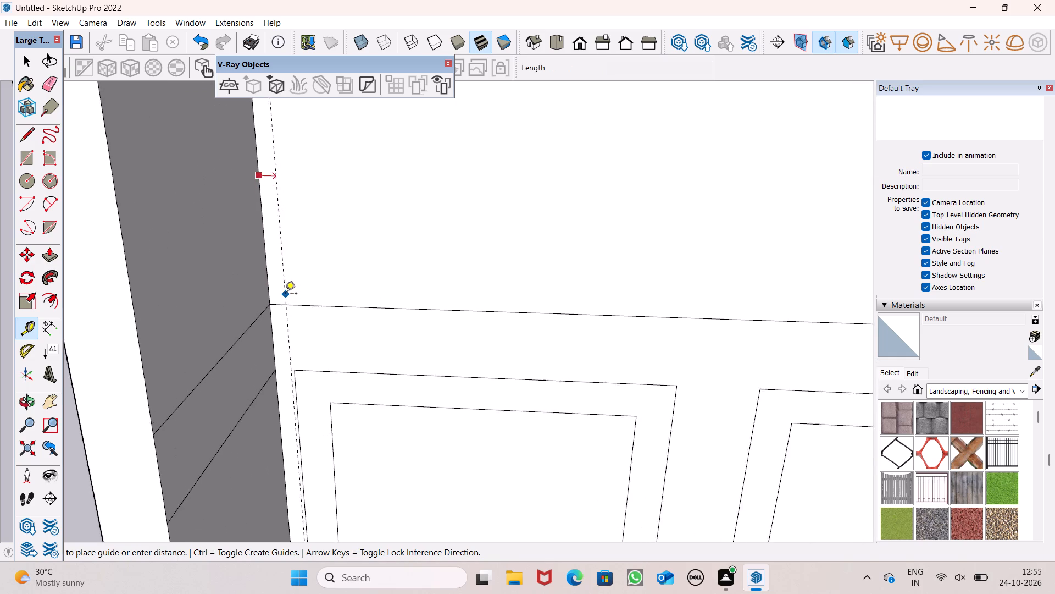
scroll(285, 294, "up", 4)
left_click(291, 295)
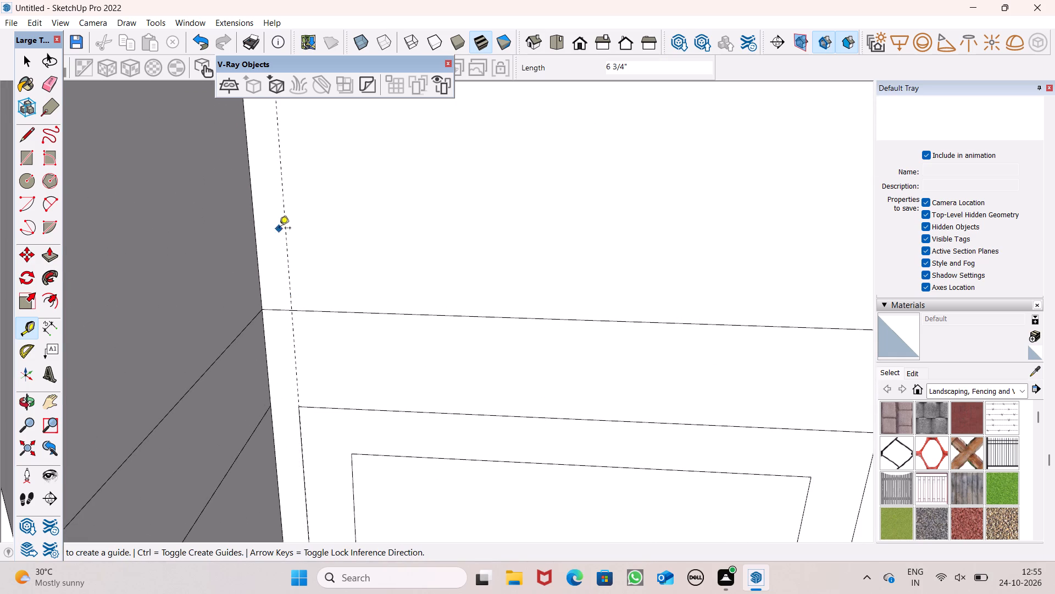
Add a second vertical guide 1' to the right of the guide near the cleared panel's left edge.
scroll(275, 234, "down", 19)
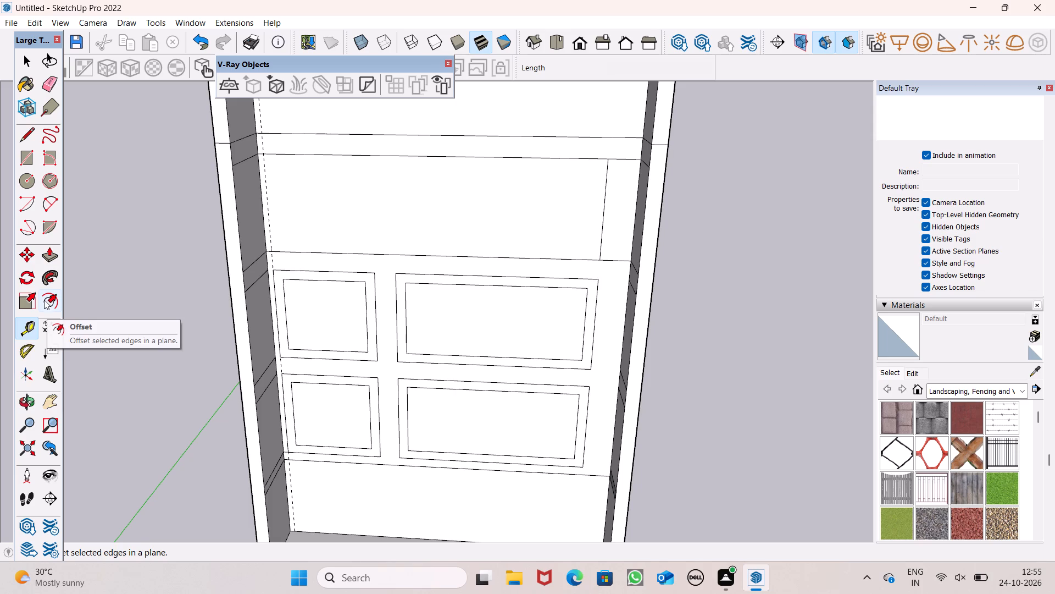
left_click_drag(21, 325, 26, 317)
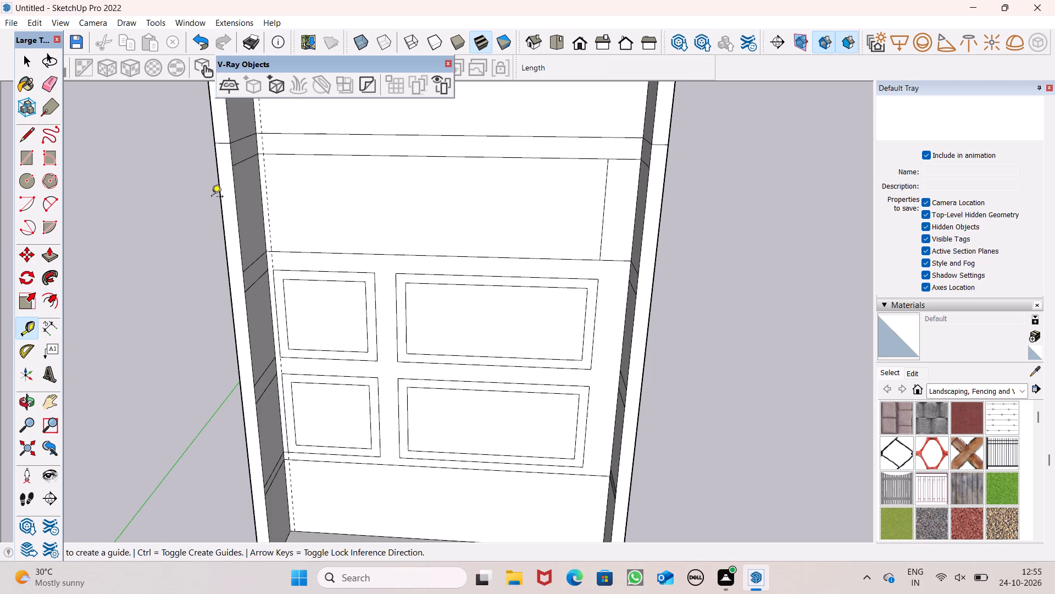
scroll(285, 139, "up", 3)
scroll(285, 139, "down", 1)
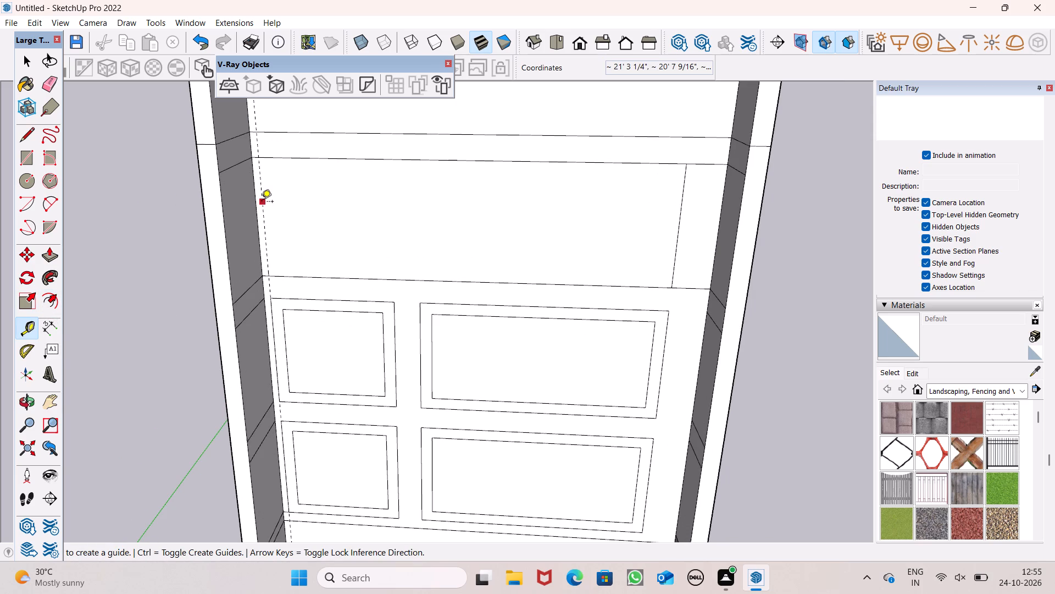
left_click(262, 202)
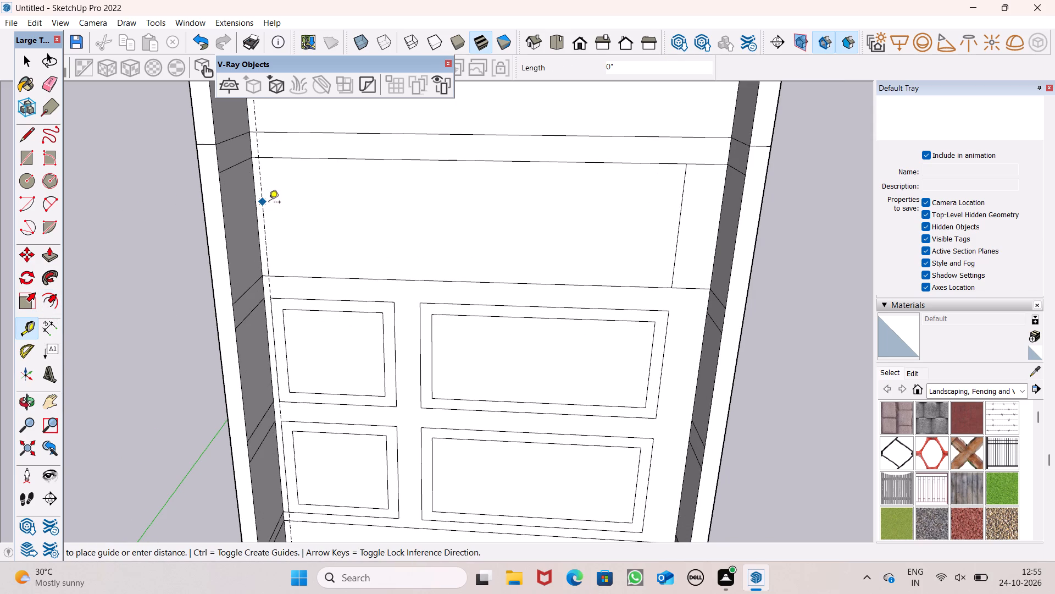
key("1")
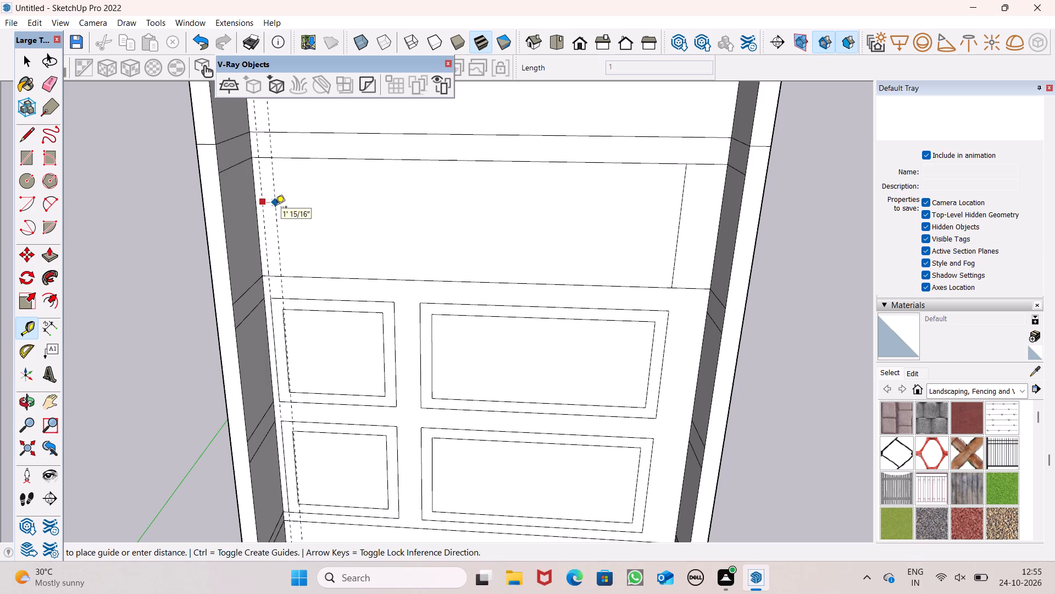
key("apostrophe")
key("Return")
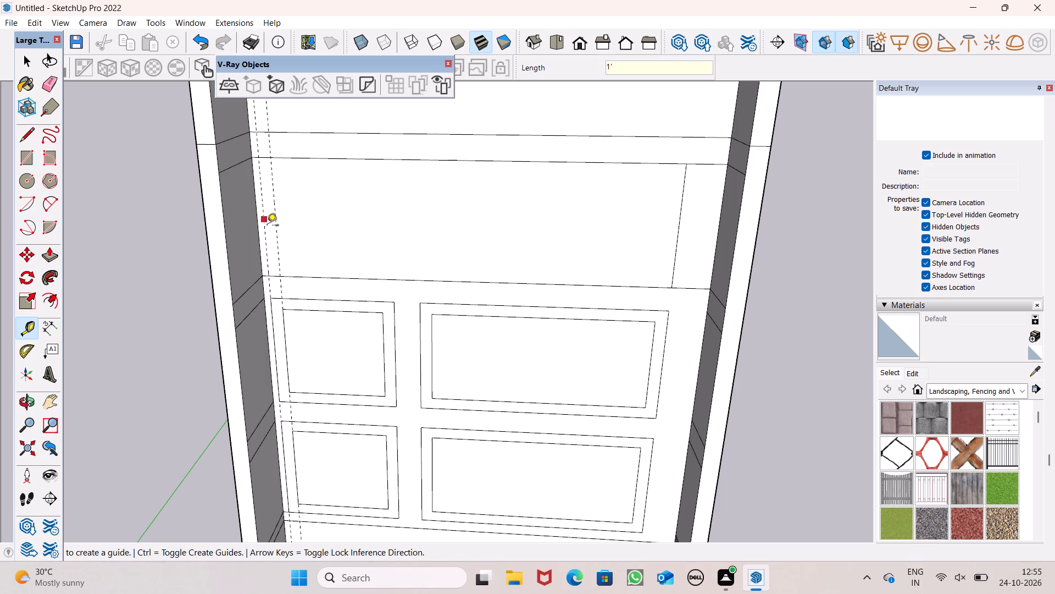
Place horizontal guides 1' below the cleared panel's upper line and 1' above its lower line.
left_click(341, 158)
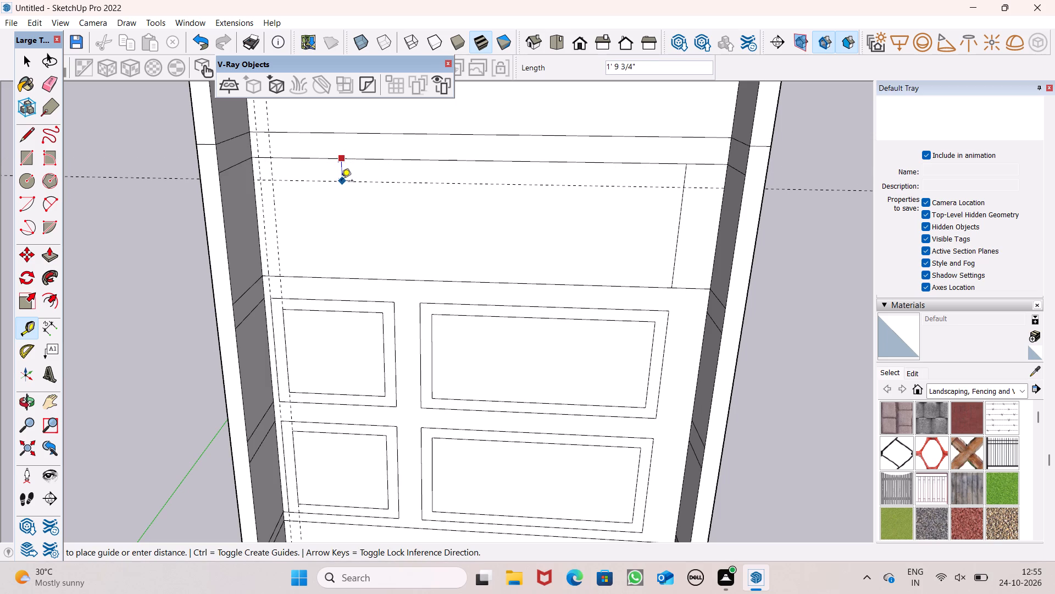
key("1")
key("apostrophe")
key("Return")
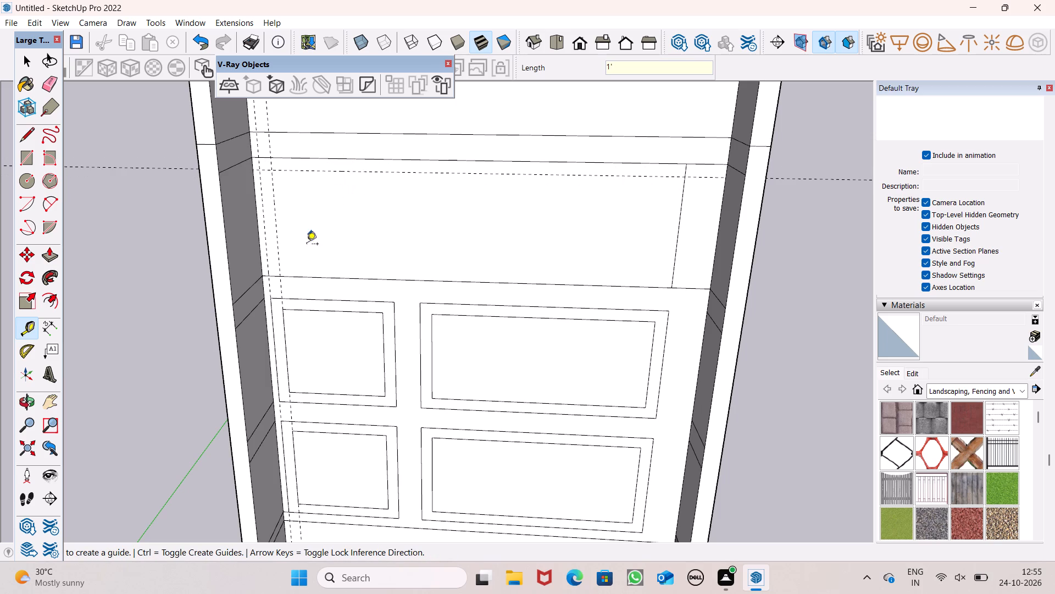
left_click(308, 278)
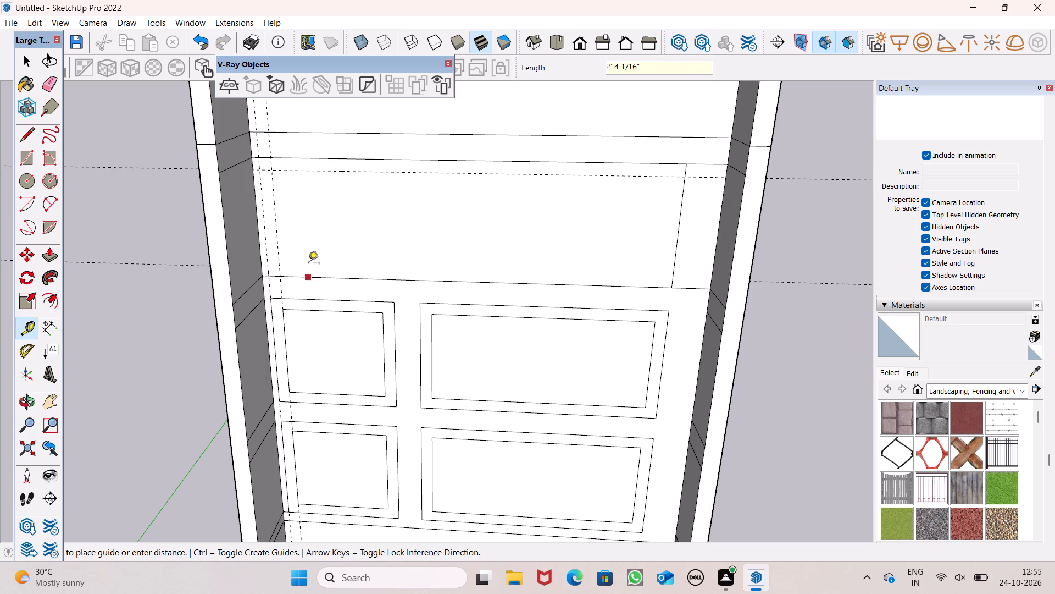
type("1'")
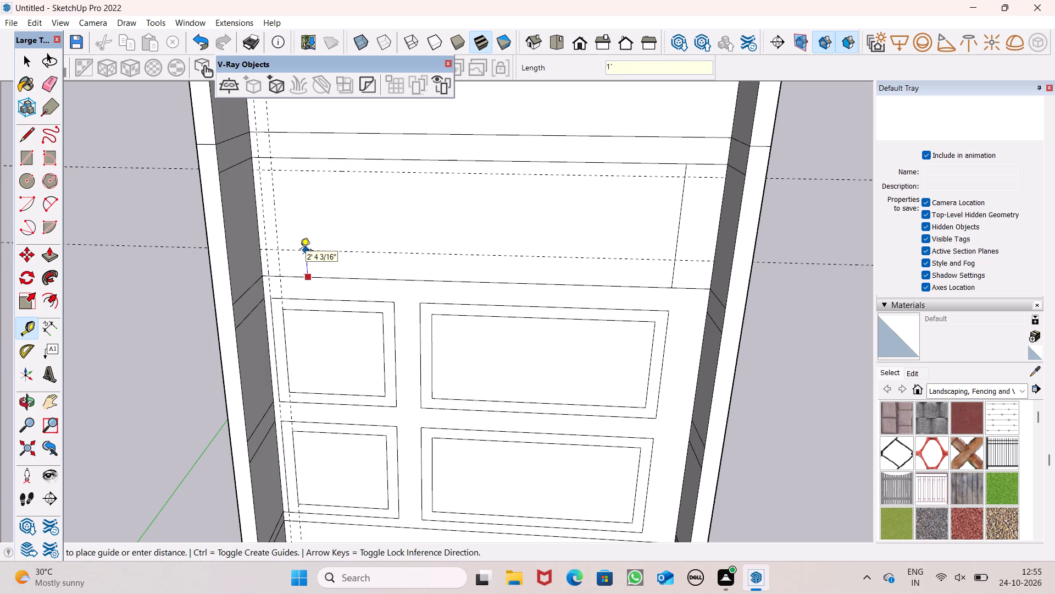
key("Return")
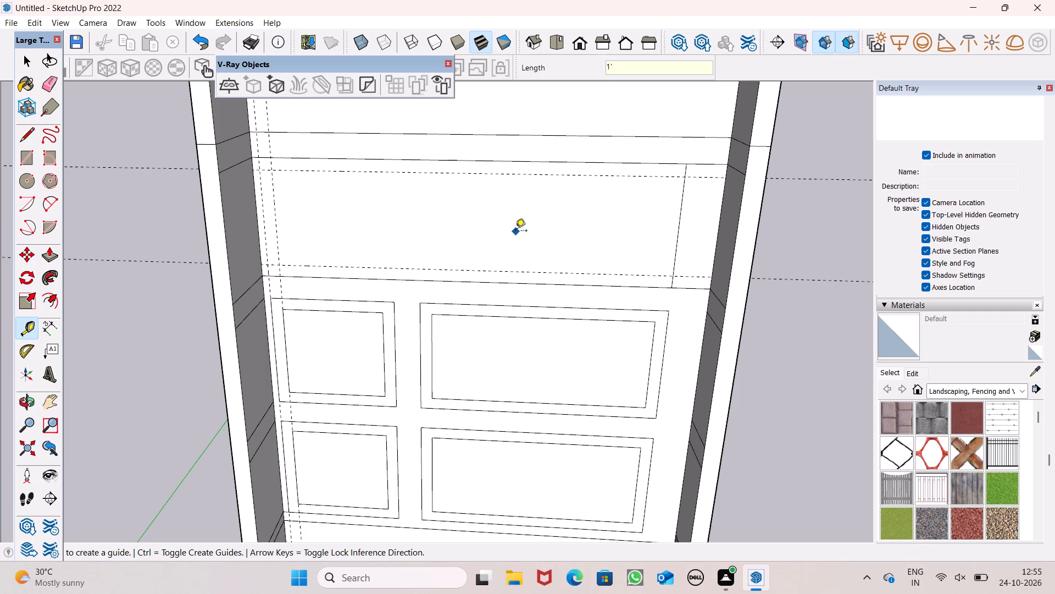
Place a vertical guide about 10' 11" left of the panel's remaining vertical line, and another 1' further left.
left_click(674, 239)
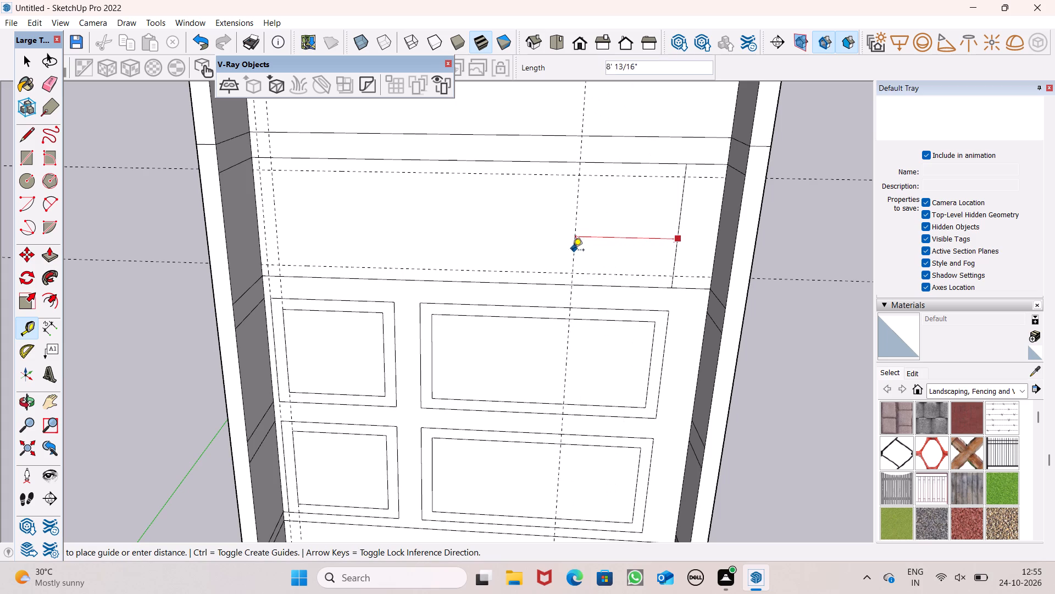
left_click(537, 261)
left_click(536, 250)
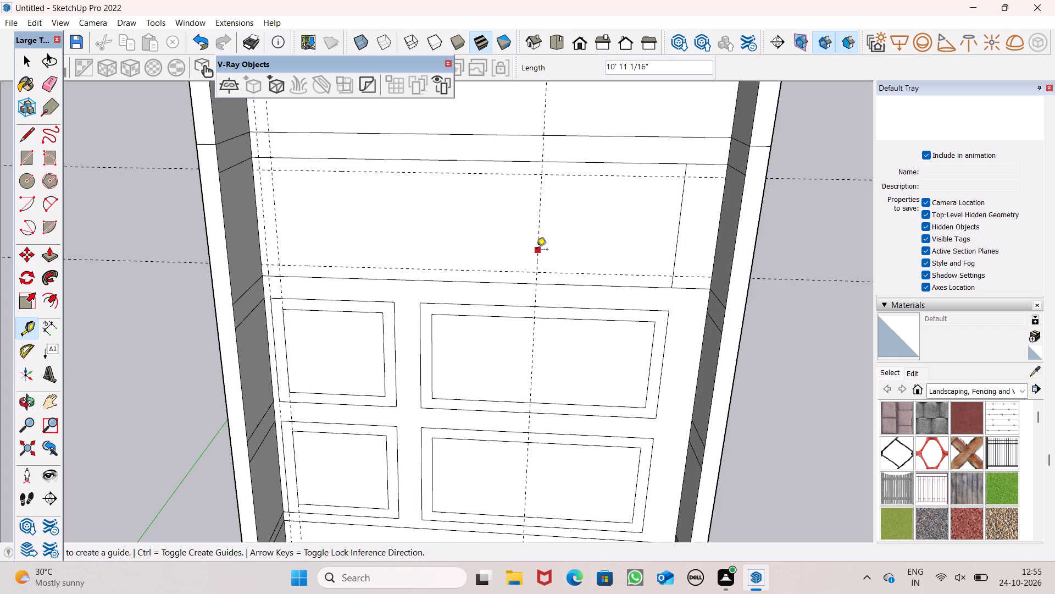
type("1'")
key("Return")
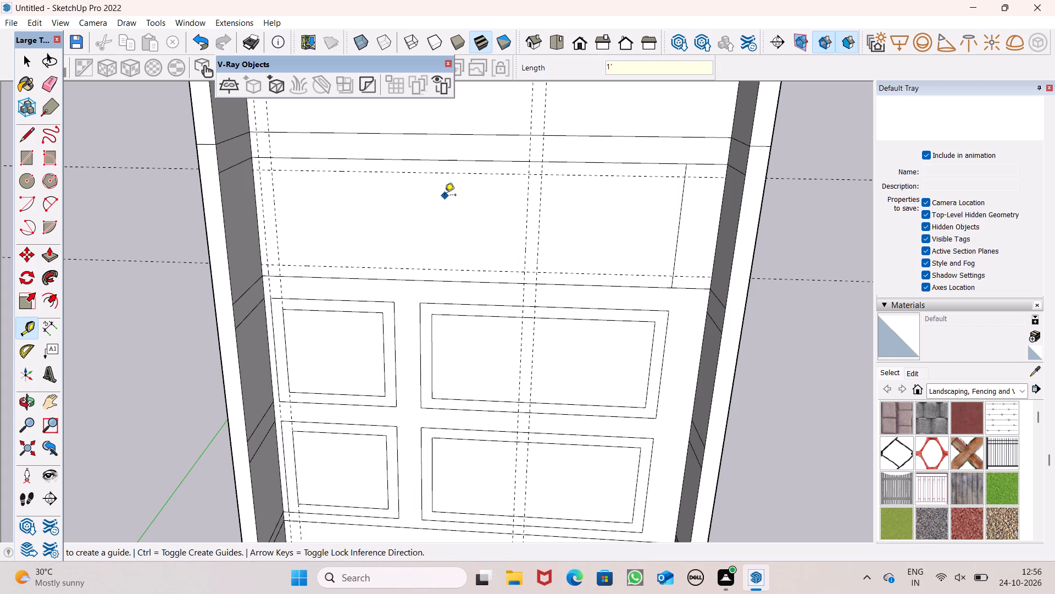
key("space")
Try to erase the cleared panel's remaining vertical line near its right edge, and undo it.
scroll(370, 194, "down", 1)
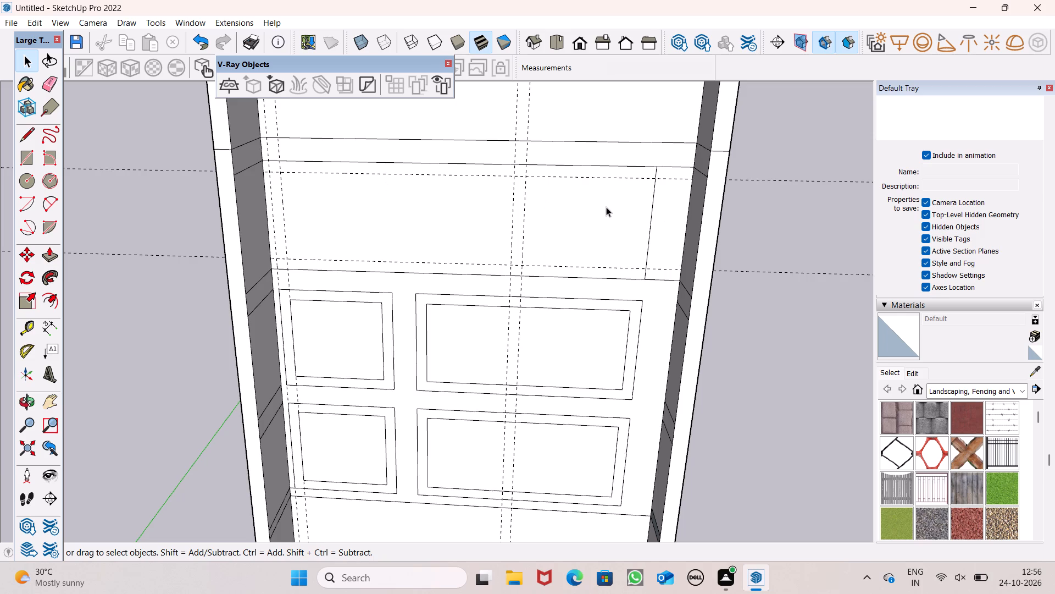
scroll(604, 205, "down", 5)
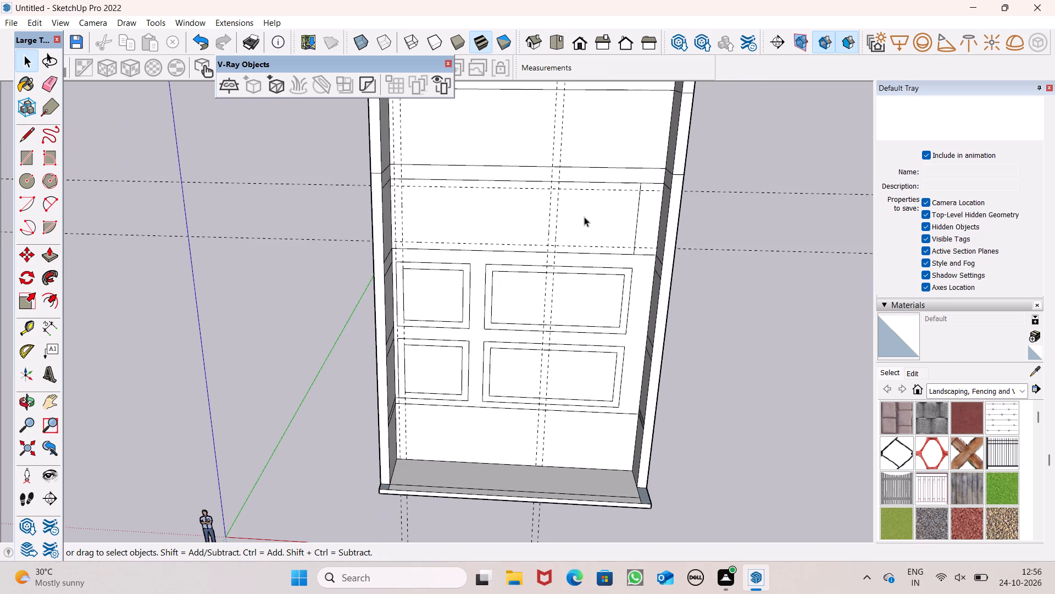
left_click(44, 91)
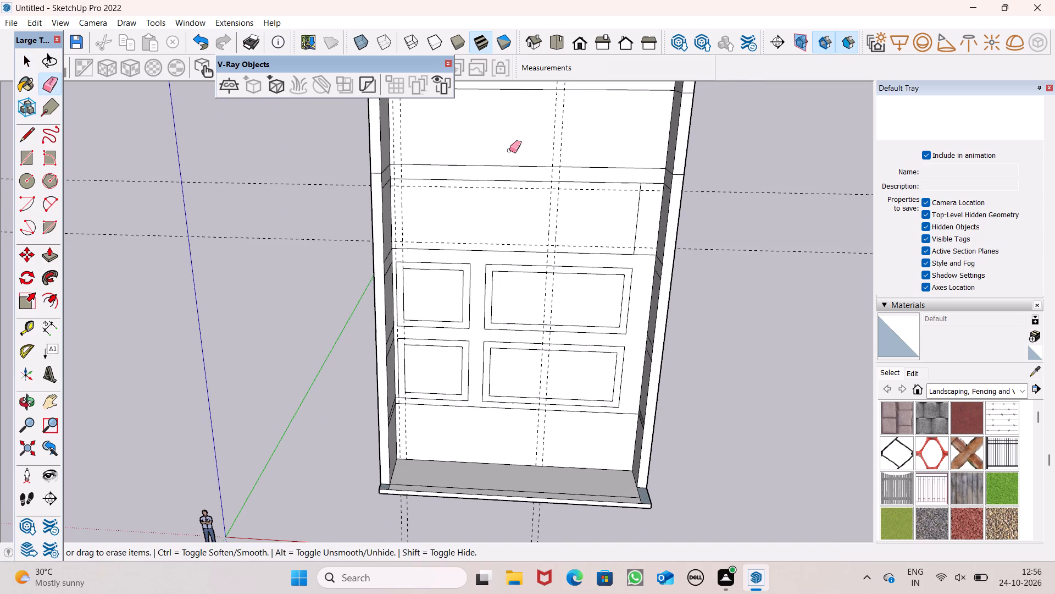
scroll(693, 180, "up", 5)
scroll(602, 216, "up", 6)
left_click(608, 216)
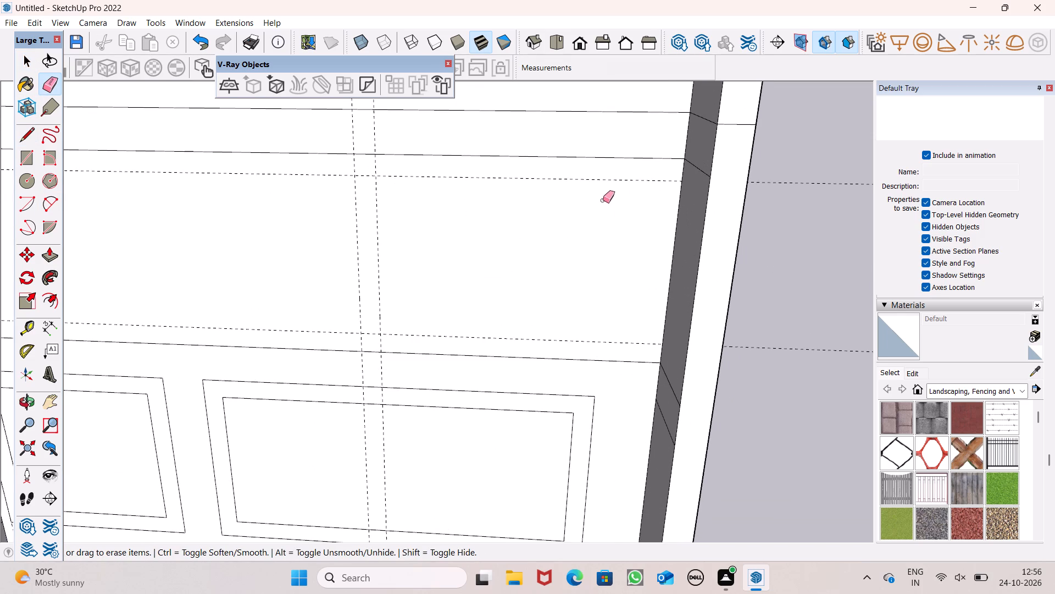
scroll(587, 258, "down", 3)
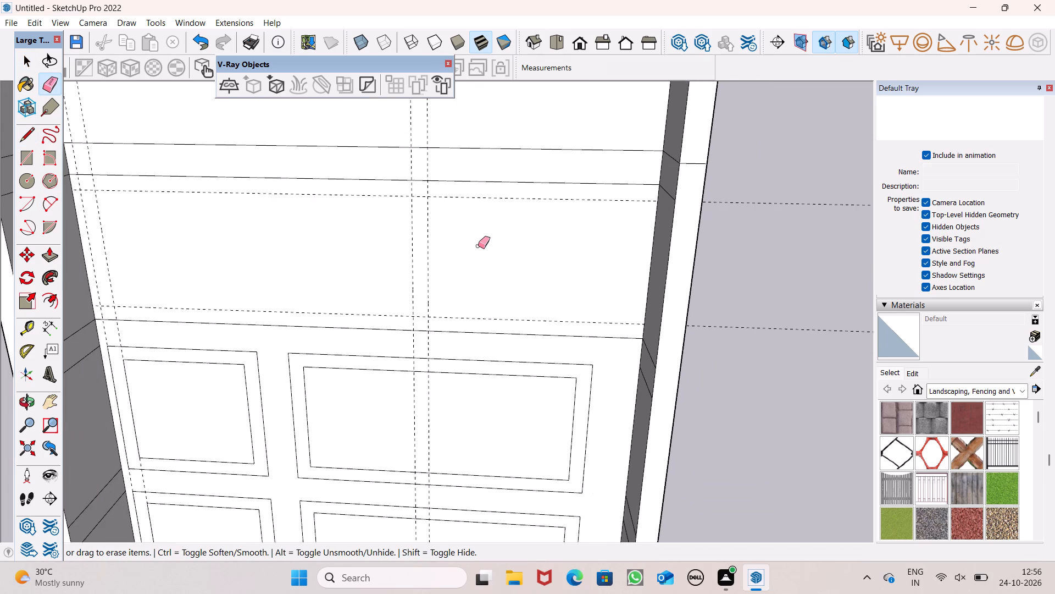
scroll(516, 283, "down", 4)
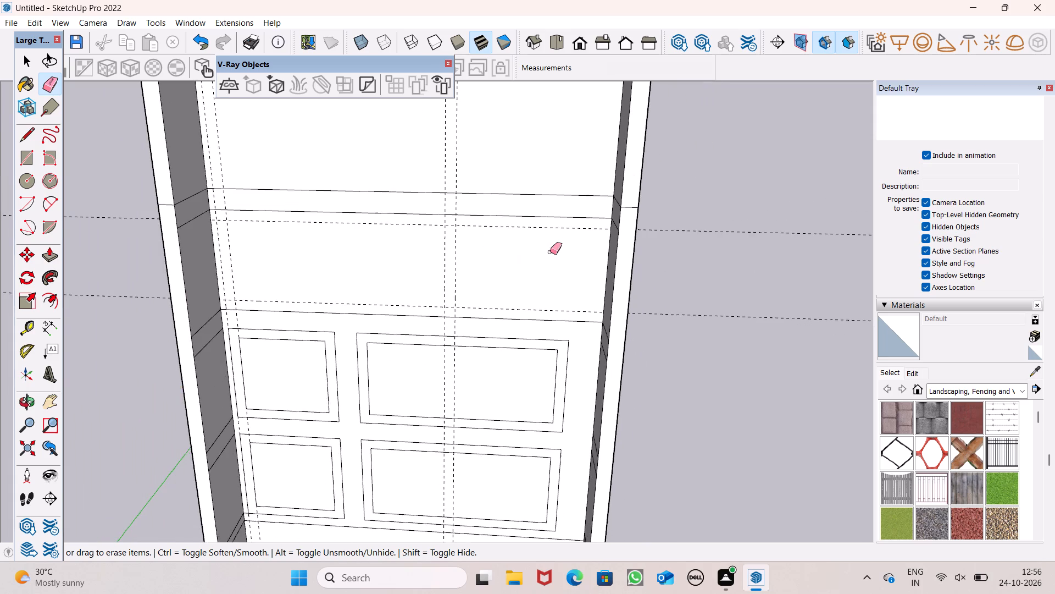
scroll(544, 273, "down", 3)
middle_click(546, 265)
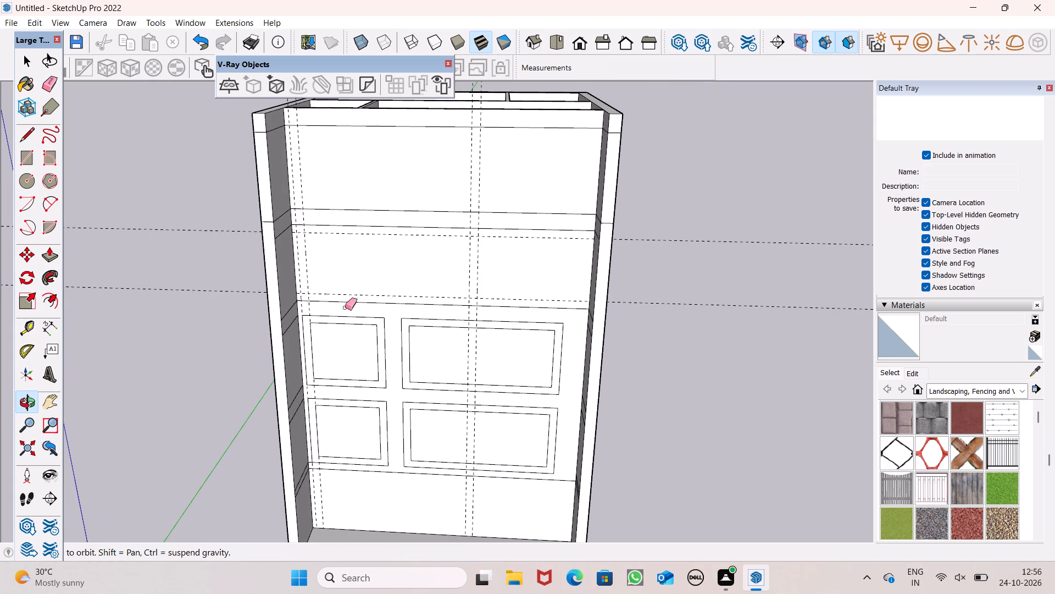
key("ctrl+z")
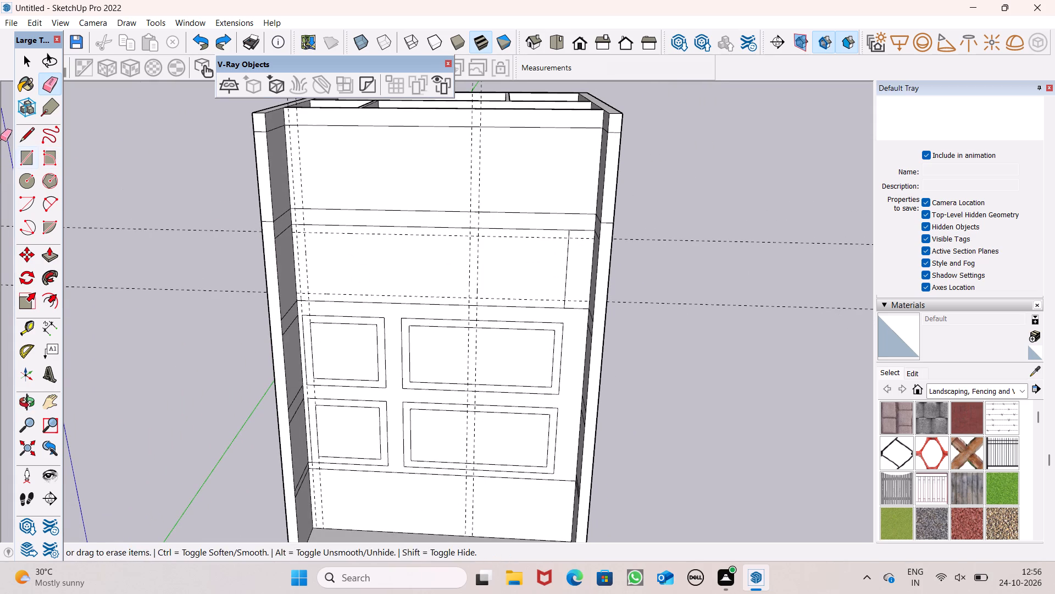
Draw a 12' line continuing the panel's right vertical line up across the floor band to the top storey's upper line.
left_click(26, 133)
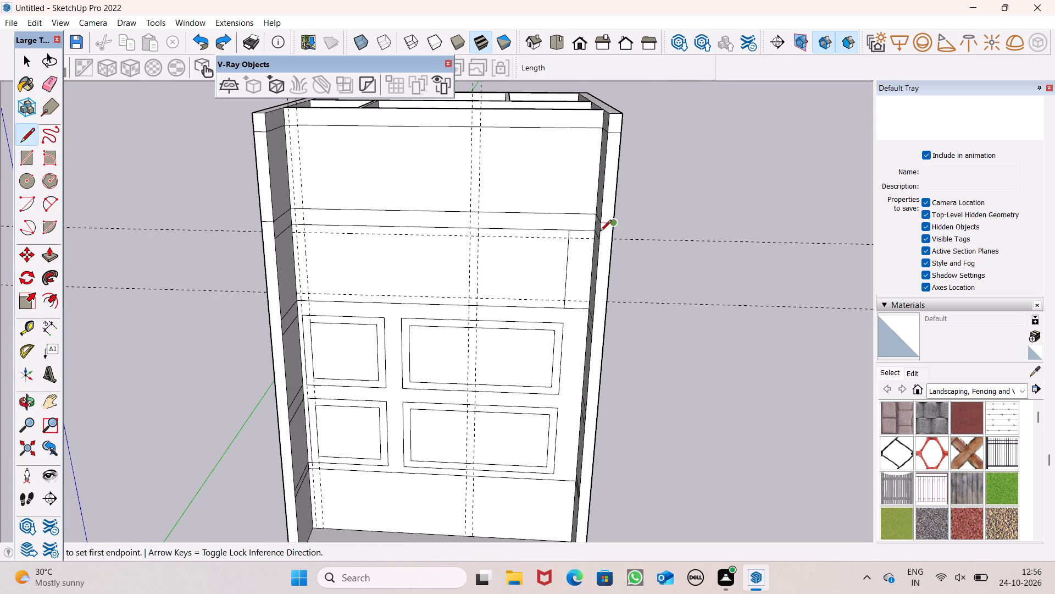
left_click_drag(568, 232, 568, 225)
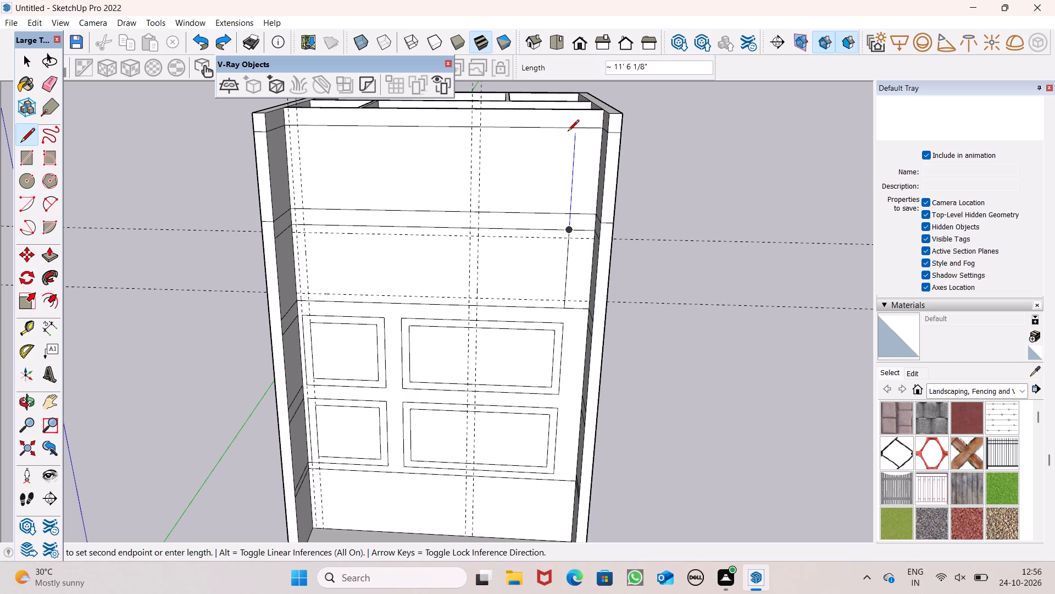
left_click(570, 128)
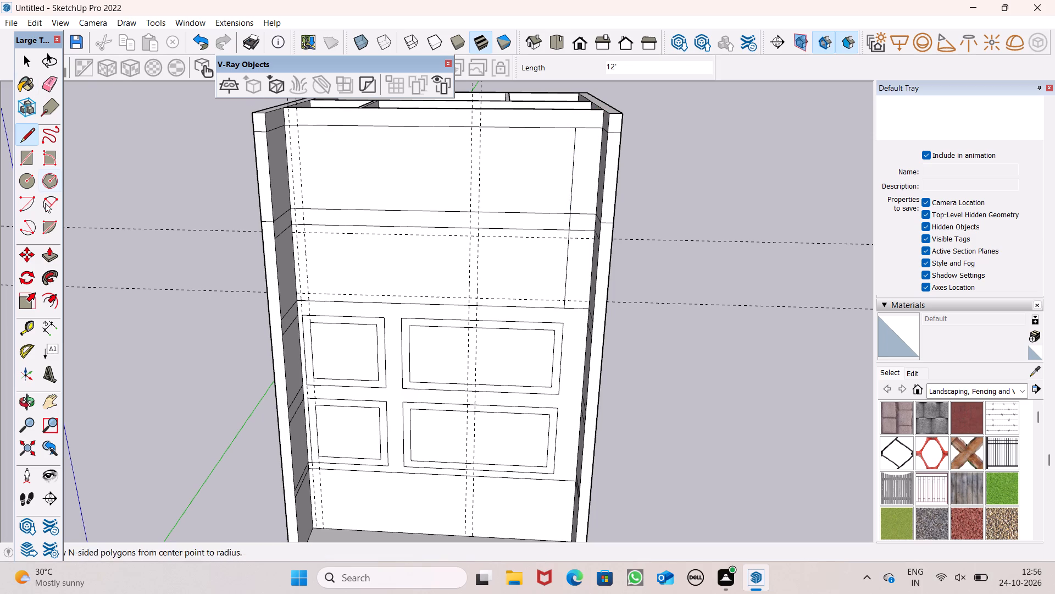
Place a horizontal guide 1' below the top storey's upper line.
left_click(32, 325)
left_click(370, 130)
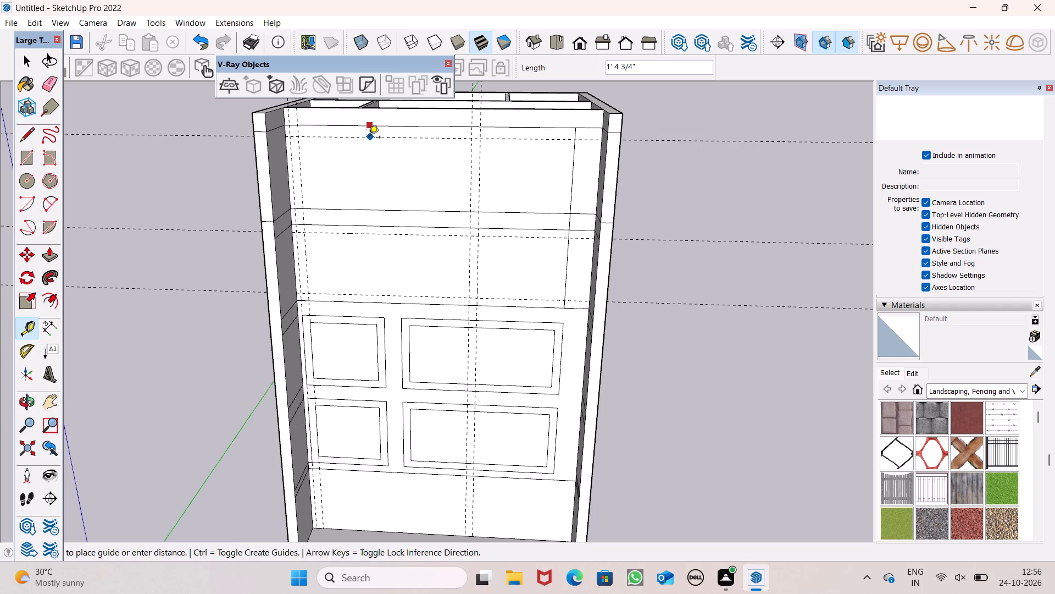
key("1")
key("apostrophe")
key("Return")
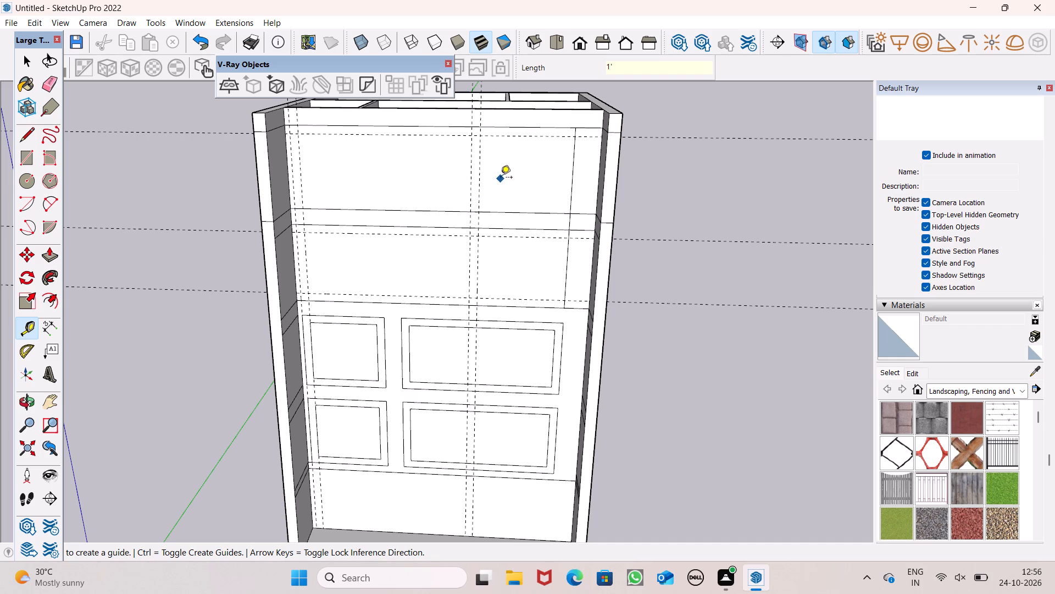
Place a vertical guide about 1' 3" right of the middle guide pair, and another 1' further right.
scroll(516, 187, "up", 4)
scroll(476, 185, "down", 4)
scroll(483, 128, "up", 7)
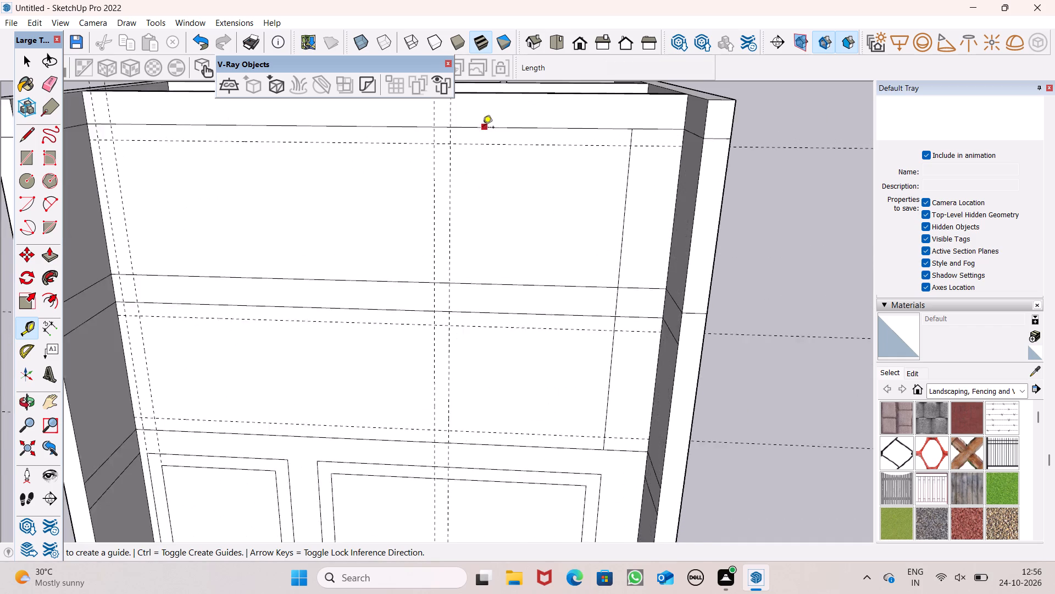
left_click(448, 175)
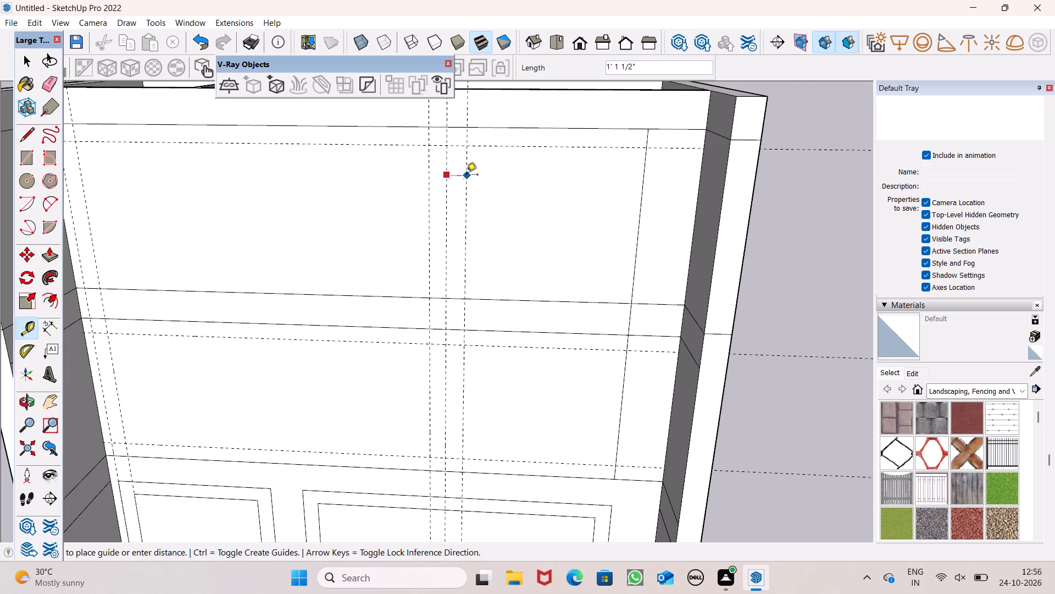
left_click(469, 175)
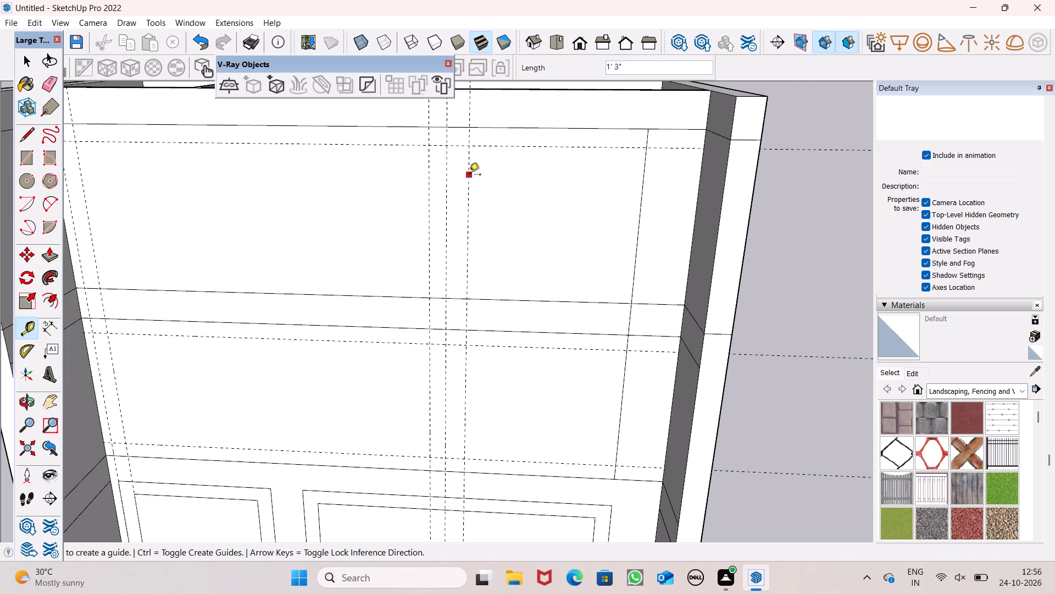
left_click(468, 175)
key("1")
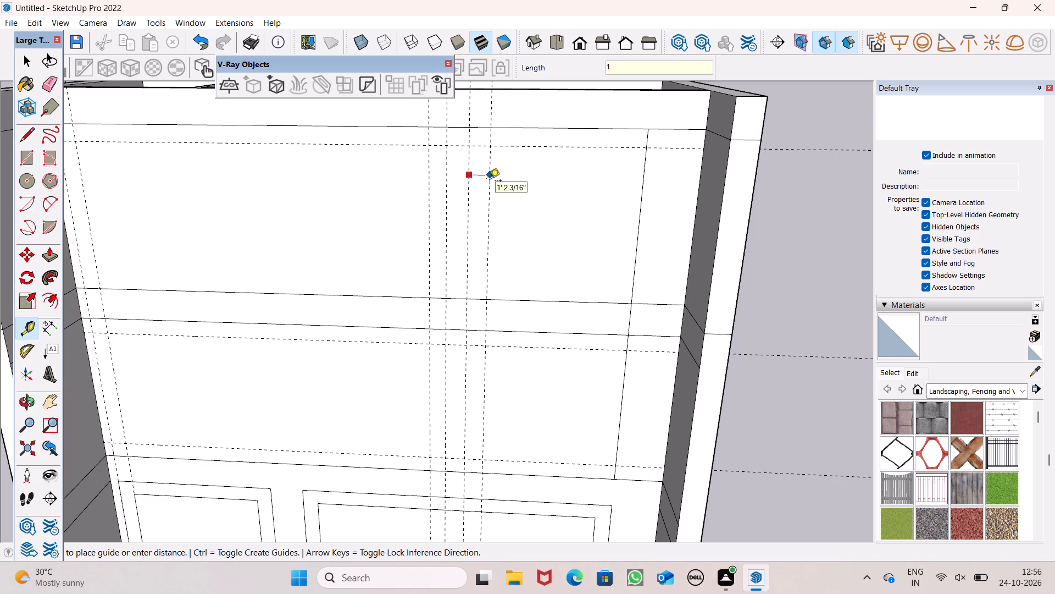
key("apostrophe")
key("Return")
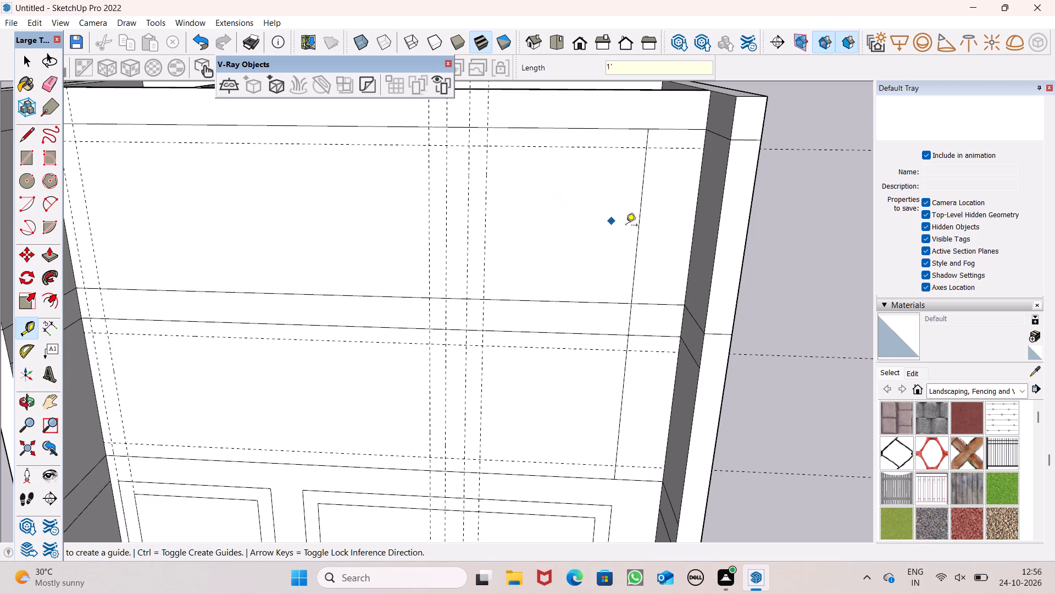
Place a vertical guide 1' left of the facade's right vertical line.
left_click(640, 229)
key("1")
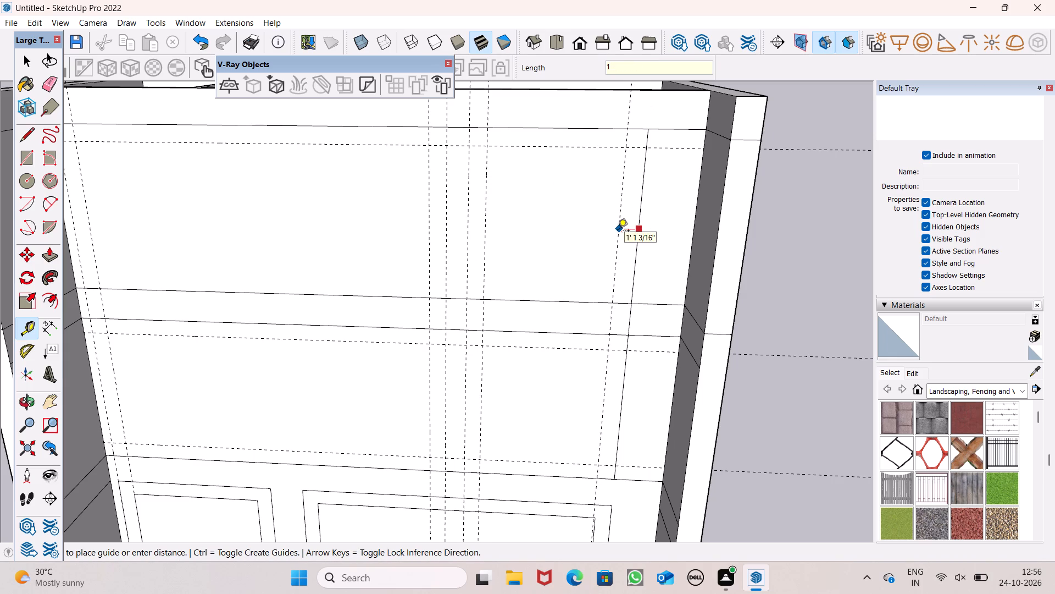
key("apostrophe")
key("Return")
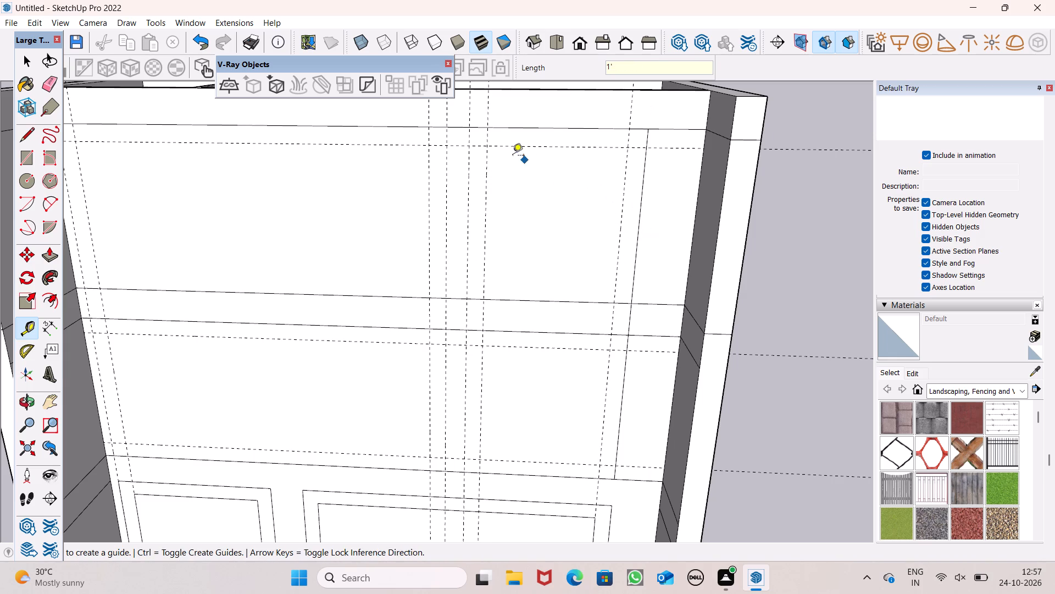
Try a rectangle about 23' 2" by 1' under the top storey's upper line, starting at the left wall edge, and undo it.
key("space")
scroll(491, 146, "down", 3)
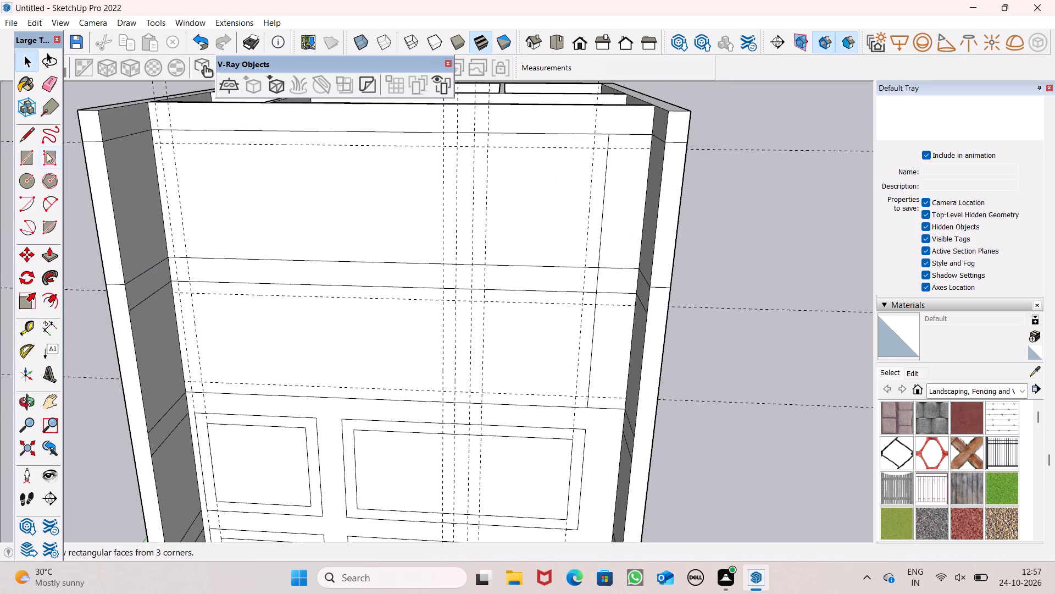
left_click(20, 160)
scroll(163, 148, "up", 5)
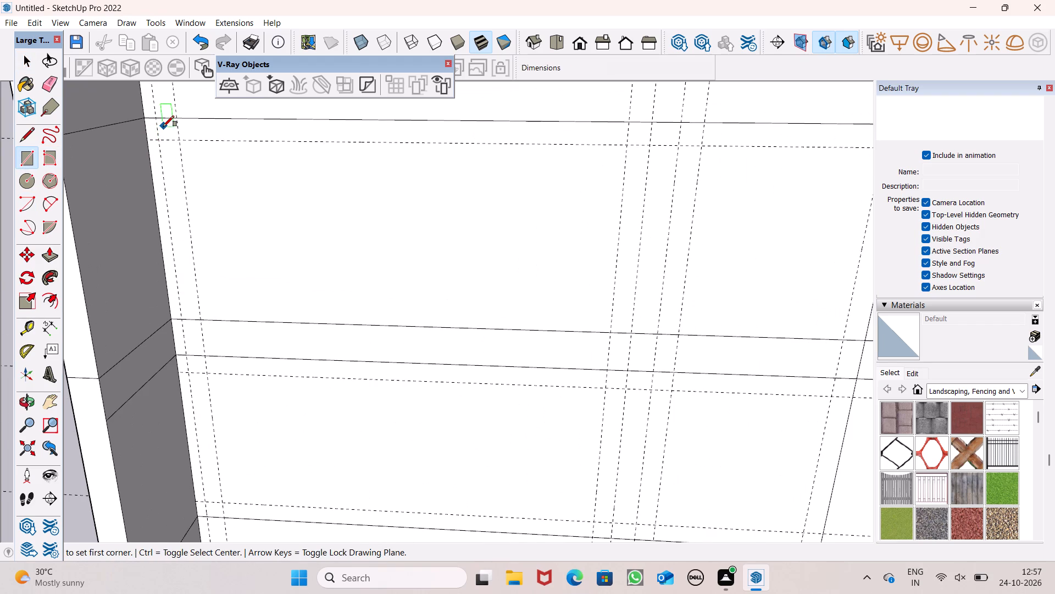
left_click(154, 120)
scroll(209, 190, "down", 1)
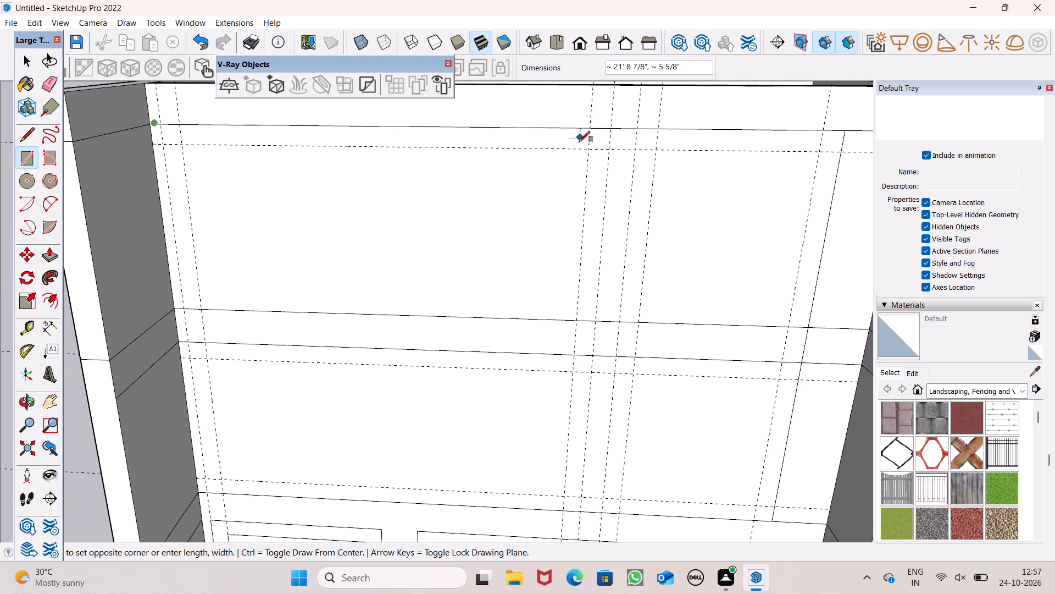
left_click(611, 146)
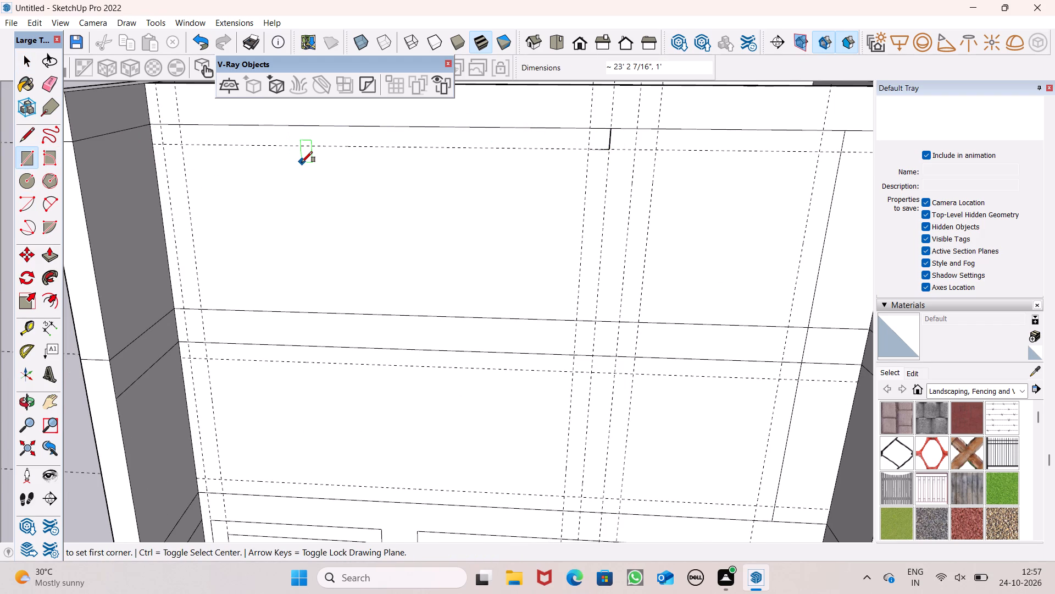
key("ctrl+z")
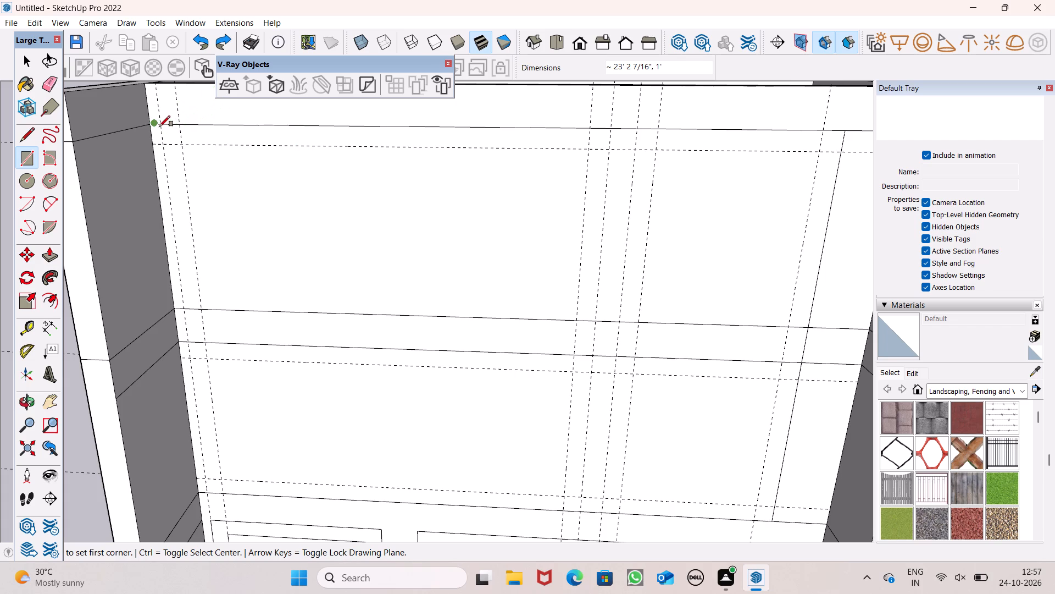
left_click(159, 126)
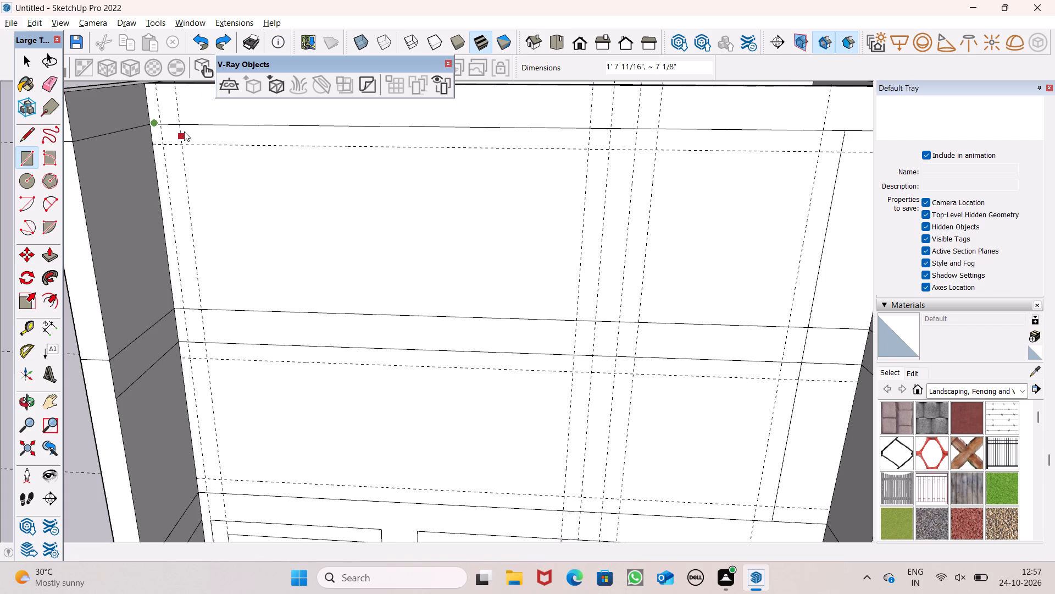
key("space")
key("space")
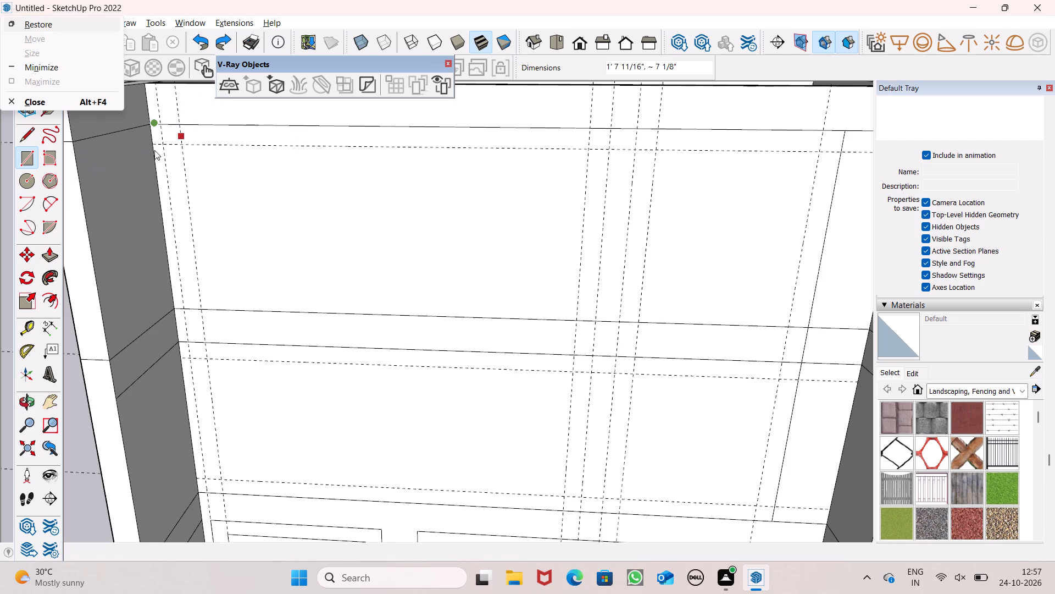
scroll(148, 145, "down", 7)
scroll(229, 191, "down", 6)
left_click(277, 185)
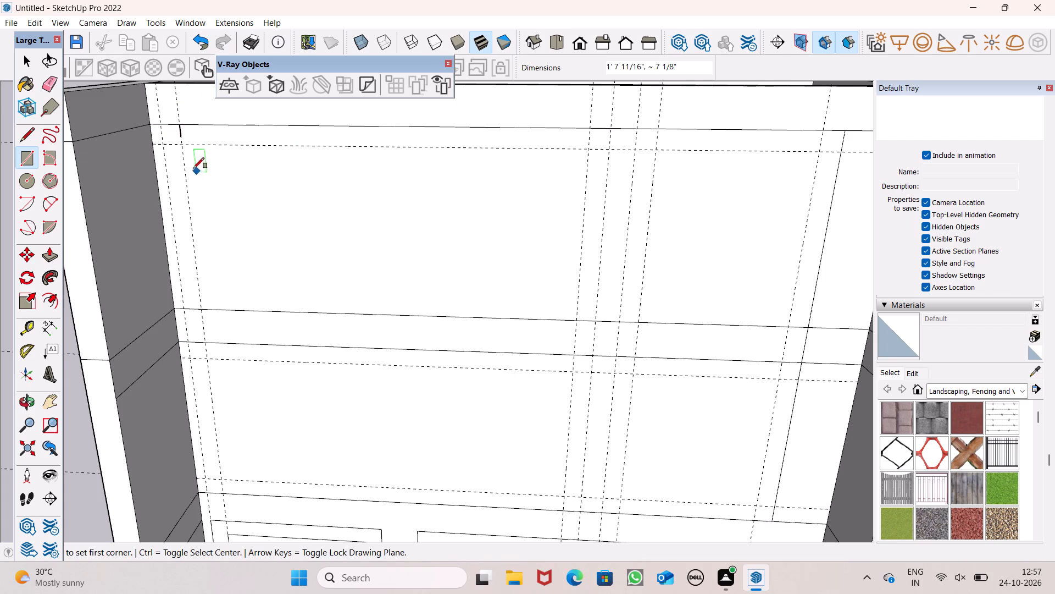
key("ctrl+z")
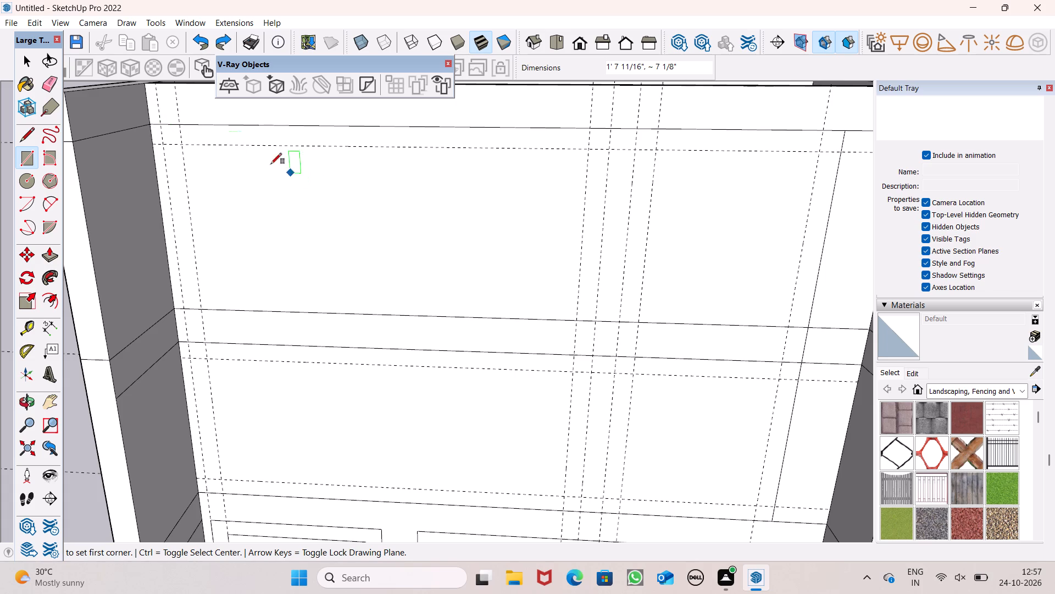
Draw a rectangle about 22' 8" by 1' under the top storey's upper line, from the leftmost vertical guide to the second middle guide.
scroll(165, 122, "up", 5)
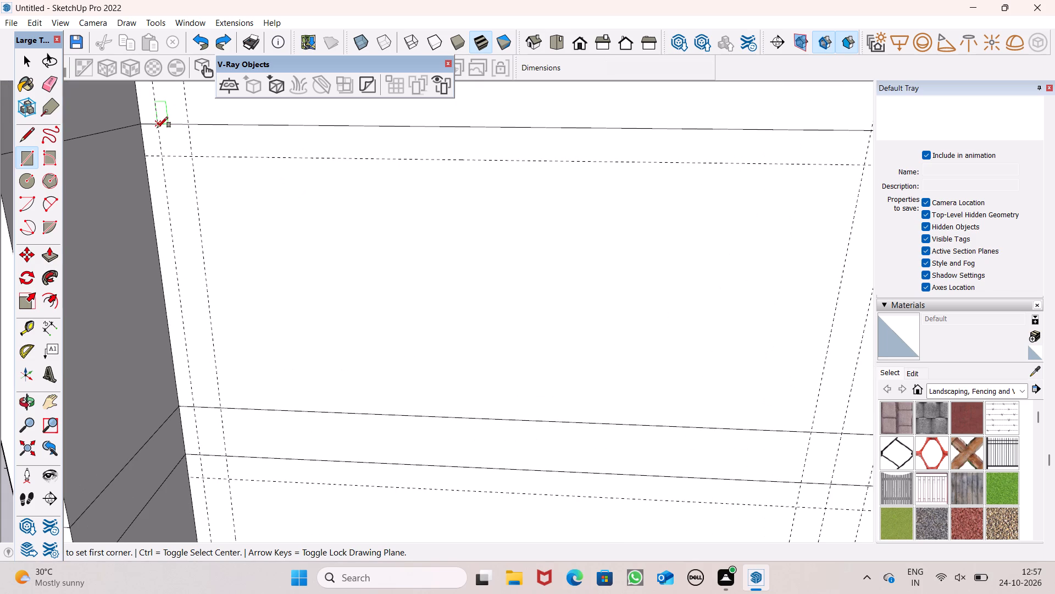
left_click(157, 127)
scroll(189, 170, "down", 4)
scroll(379, 213, "down", 4)
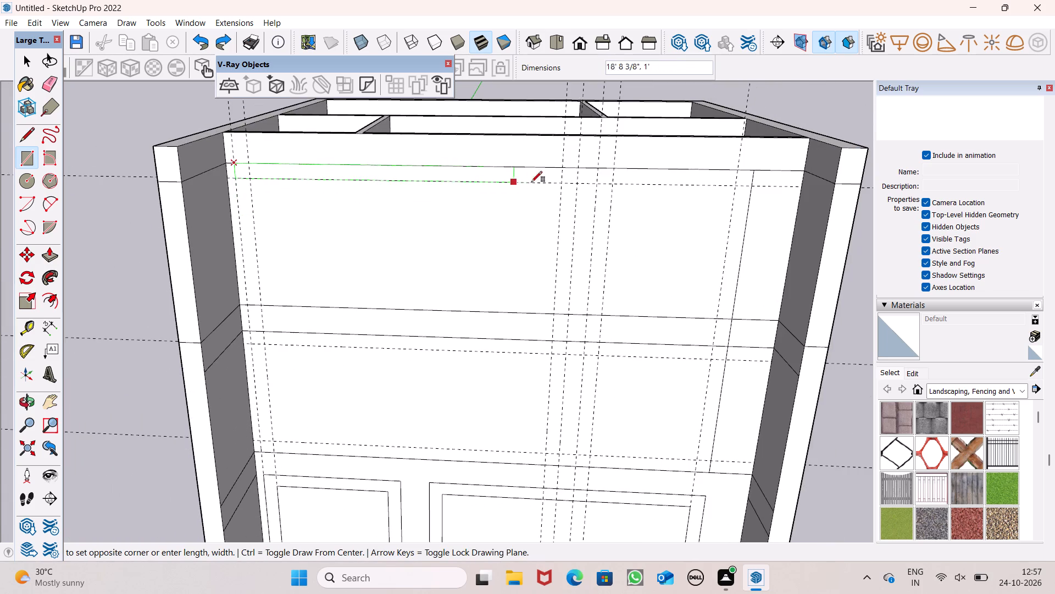
scroll(560, 190, "up", 8)
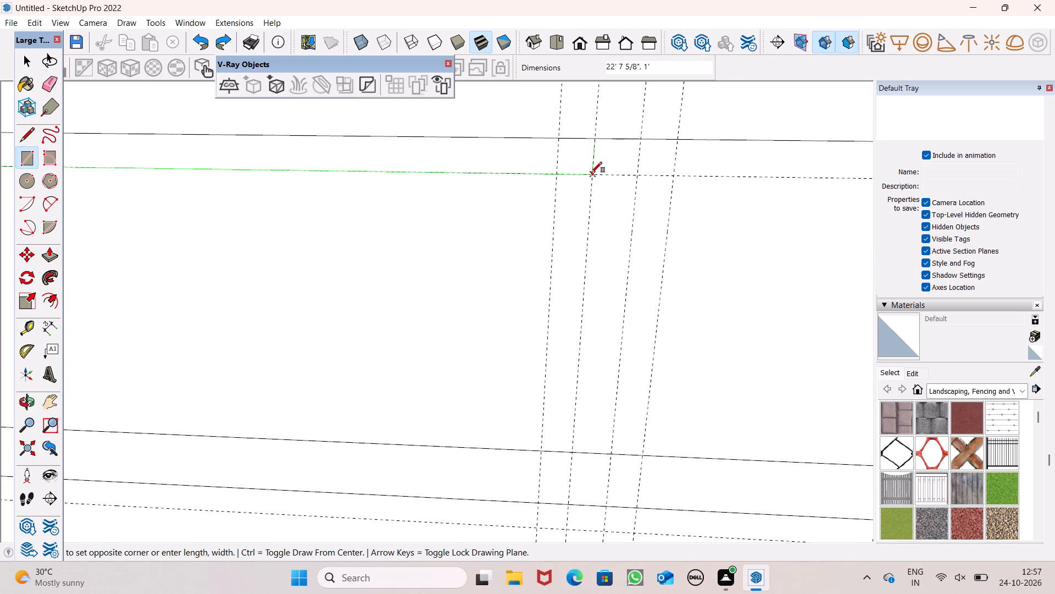
left_click(591, 173)
Draw a 1' high rectangle under the top storey's upper line, from the third middle guide to the facade's right vertical line.
scroll(452, 128, "down", 6)
scroll(596, 140, "up", 4)
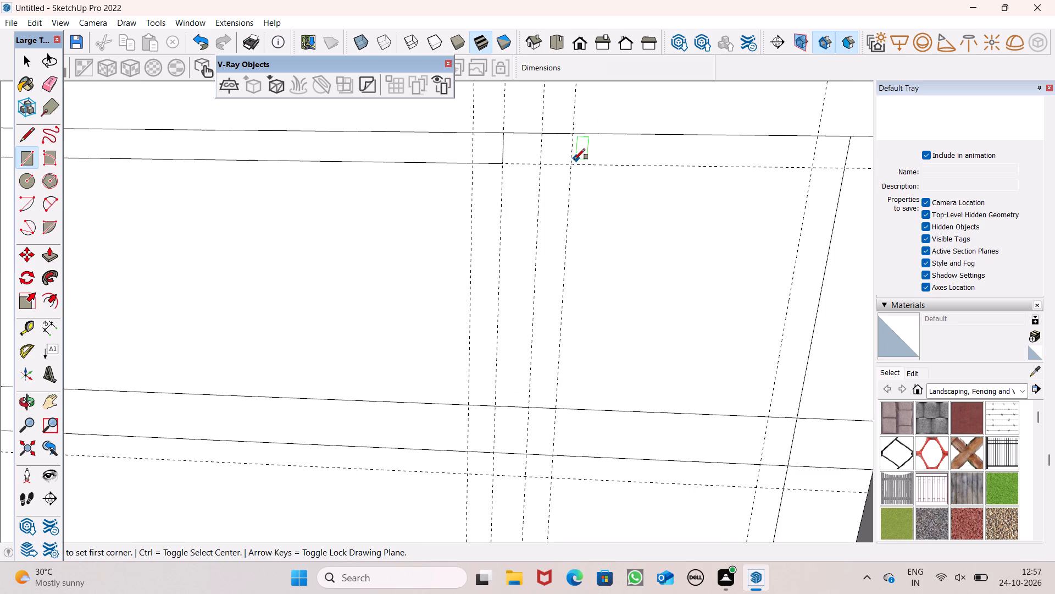
left_click(545, 138)
scroll(521, 166, "down", 3)
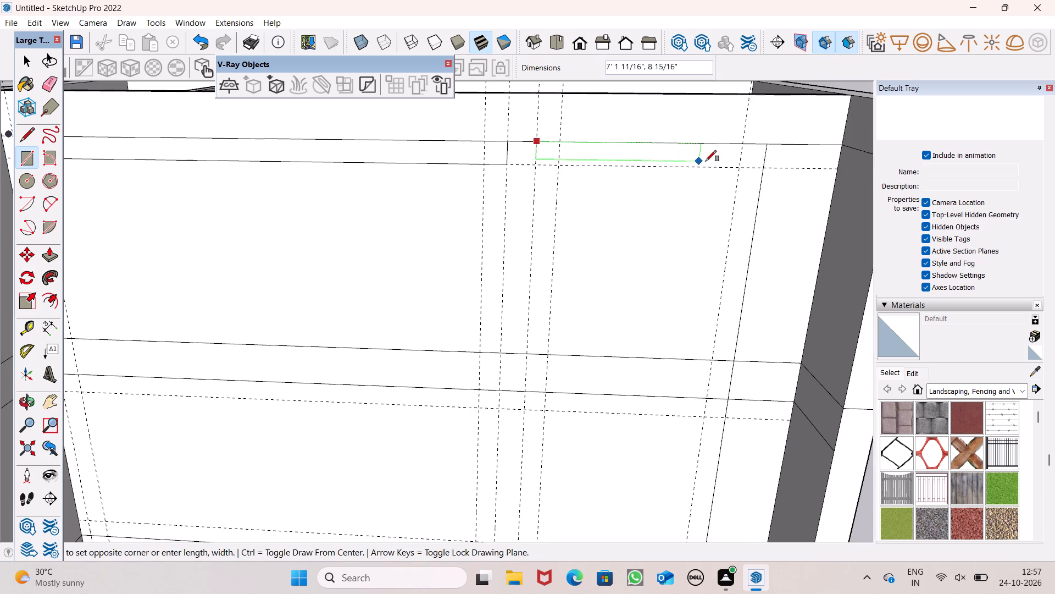
left_click(759, 167)
Place a horizontal guide 1' above the top storey's lower line.
scroll(570, 117, "down", 5)
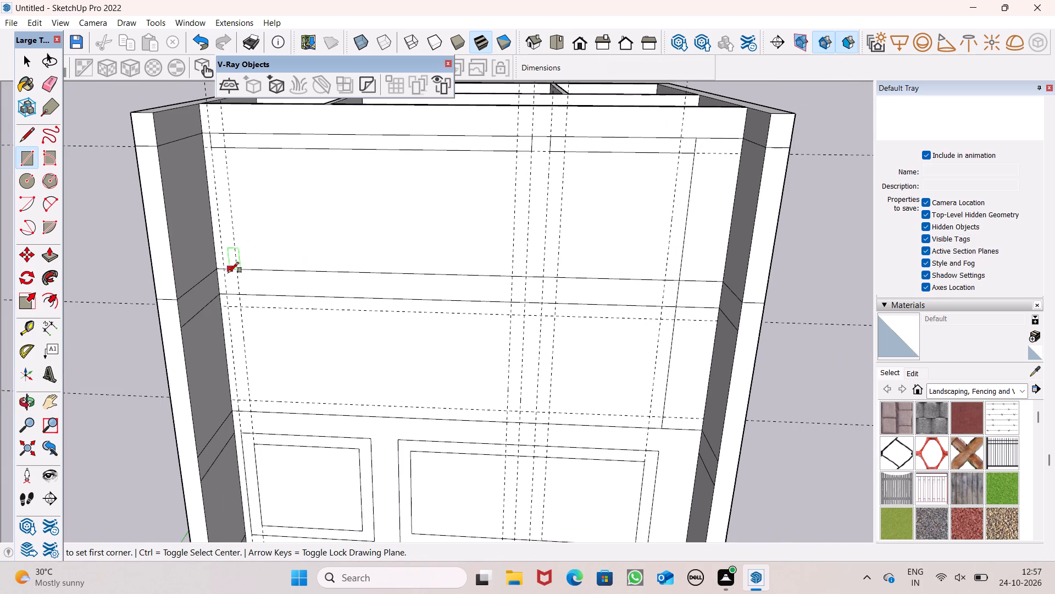
scroll(228, 273, "up", 1)
scroll(231, 227, "down", 2)
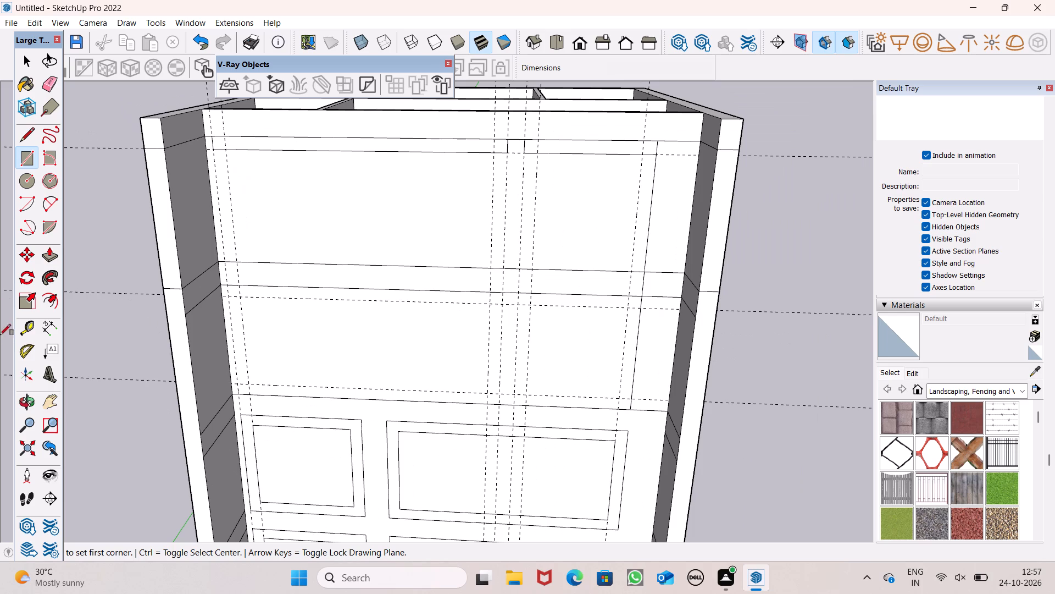
left_click_drag(28, 328, 27, 323)
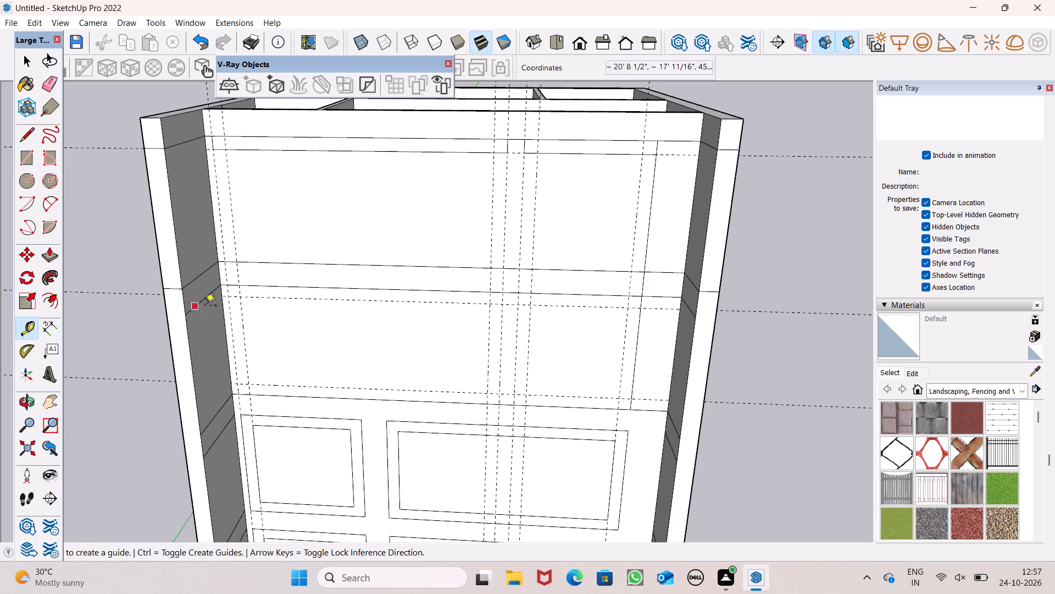
left_click(314, 265)
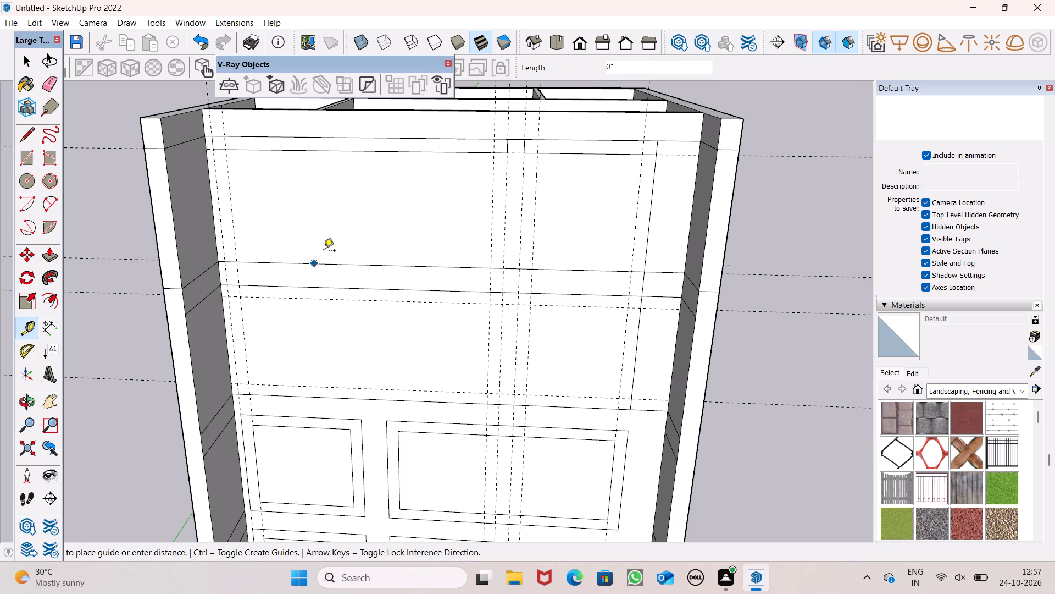
type("1'")
key("Return")
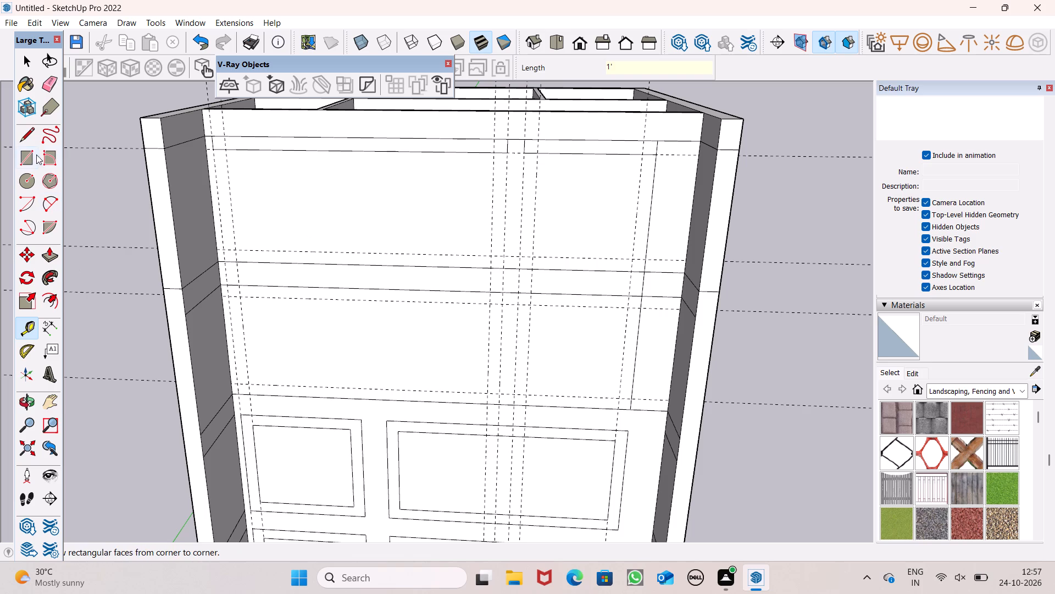
Draw a 1' high rectangle along the bottom of the top storey's left bay, from the leftmost vertical guide to the second middle guide.
left_click(23, 161)
scroll(198, 236, "up", 5)
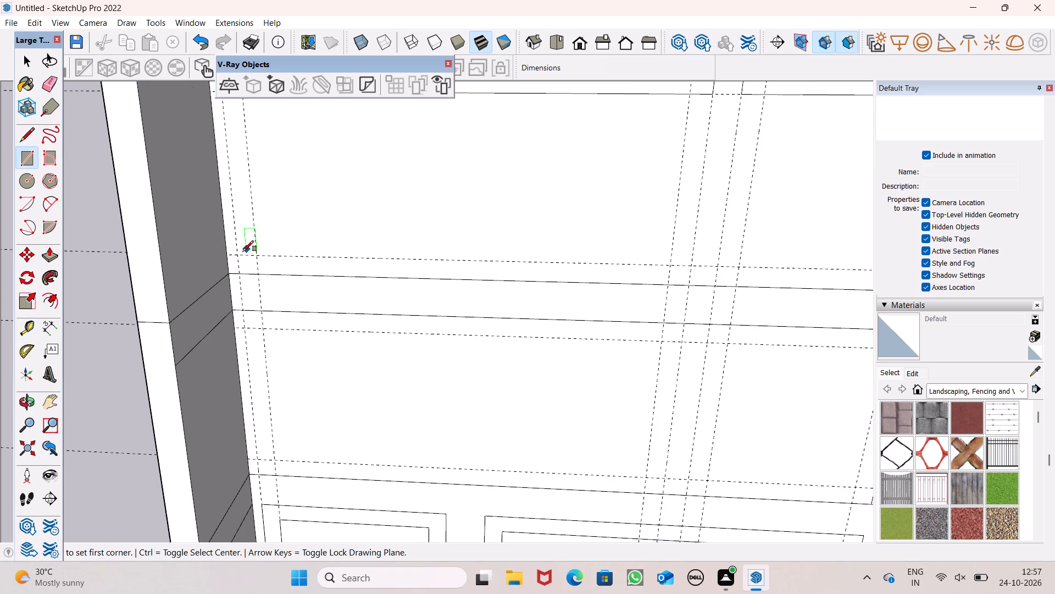
left_click(238, 252)
scroll(238, 284, "down", 2)
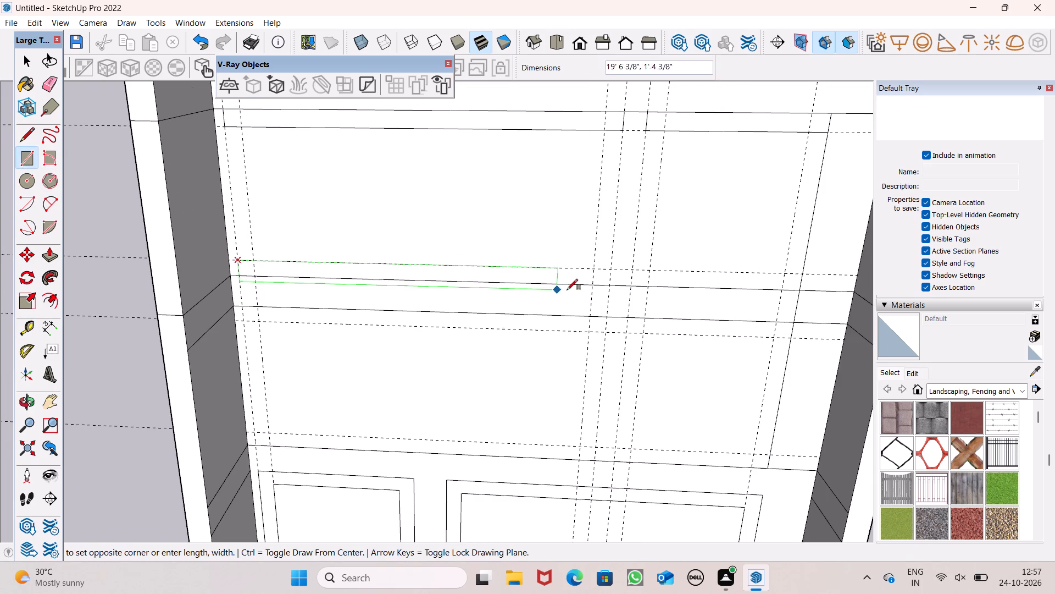
left_click(613, 283)
Draw a 1' by 10' vertical rectangle along each side of the top storey's left bay, between its guide pairs.
scroll(303, 290, "down", 3)
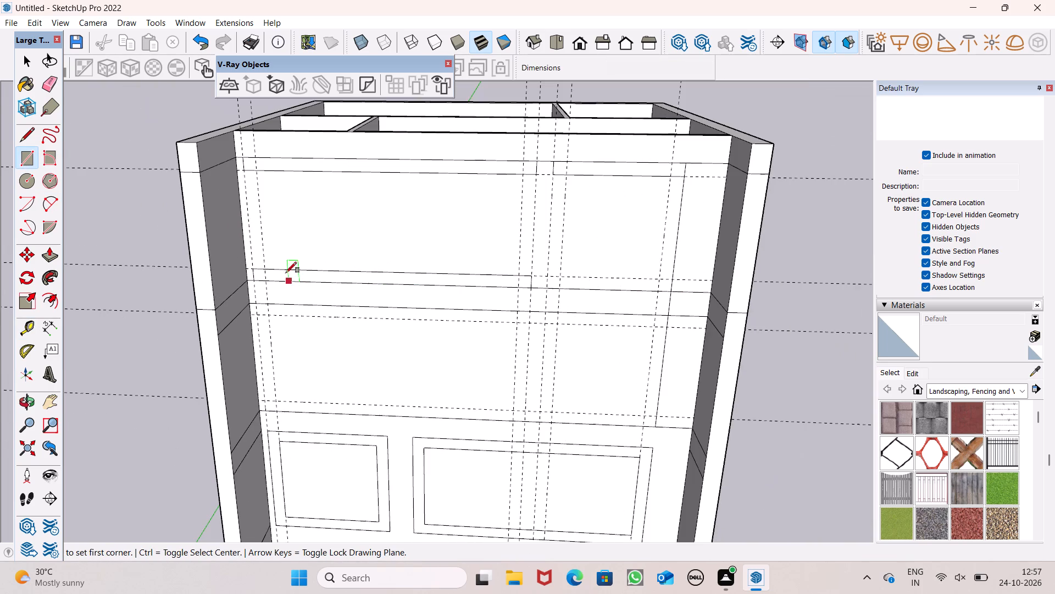
scroll(240, 173, "up", 5)
left_click(248, 153)
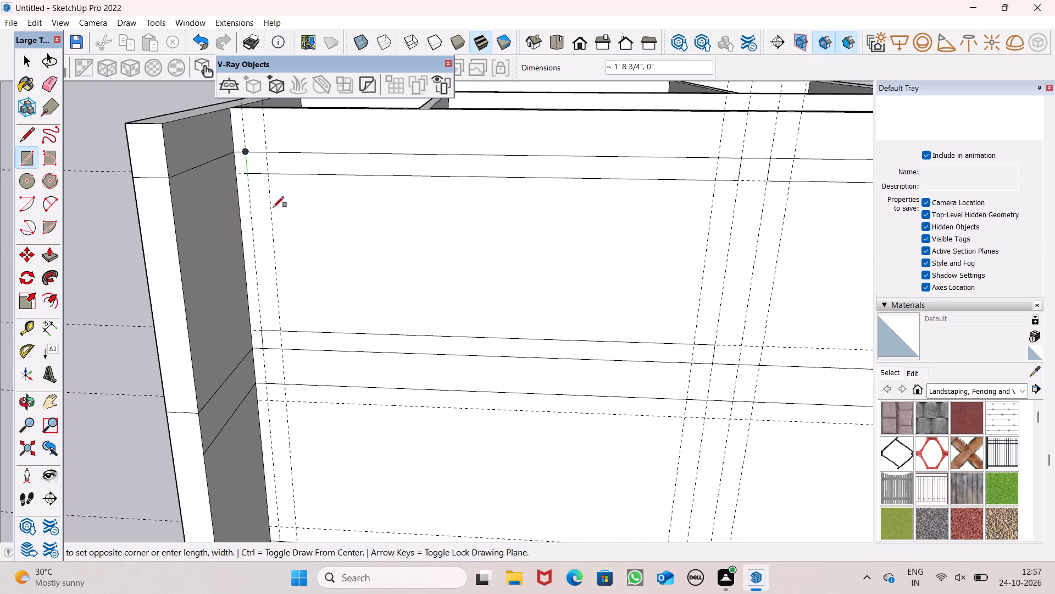
left_click(280, 351)
scroll(235, 252, "down", 3)
scroll(590, 210, "up", 3)
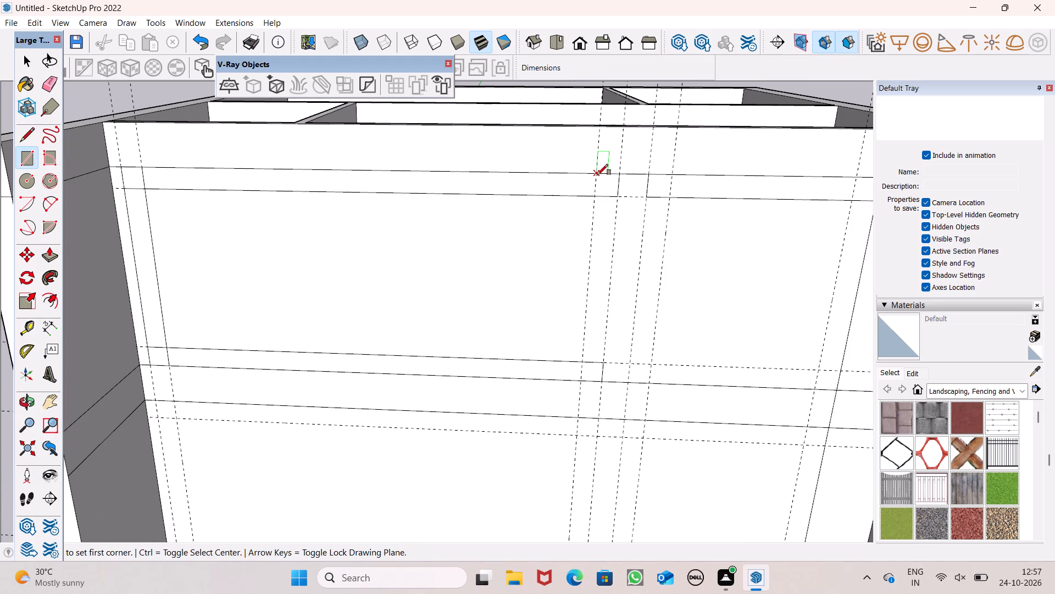
left_click(597, 175)
left_click_drag(600, 380, 598, 371)
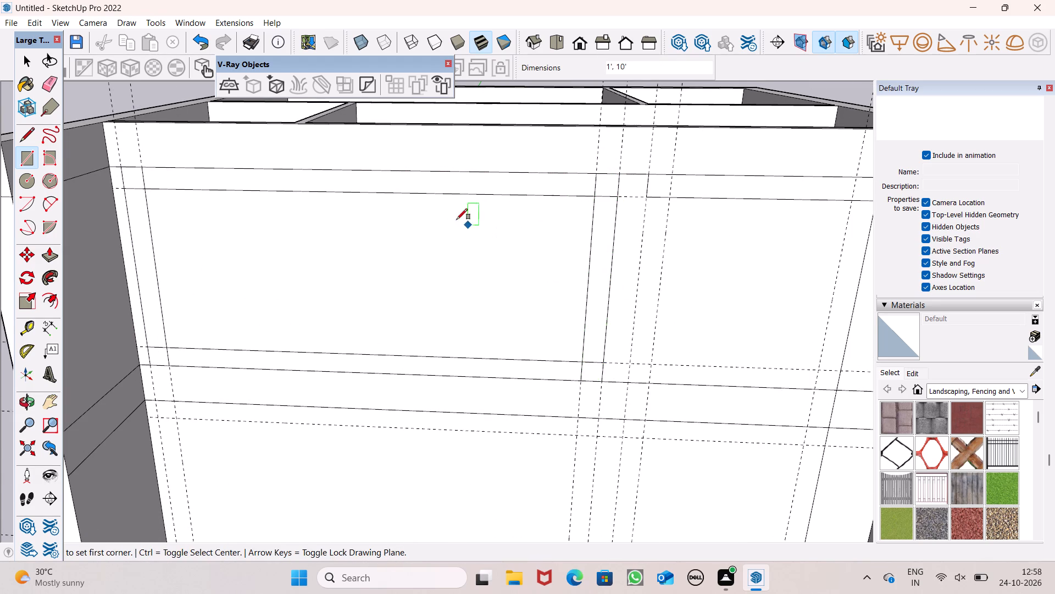
Draw a 1' high rectangle along the top of the second-highest storey's left bay, from the leftmost vertical guide to the second middle guide.
scroll(403, 200, "down", 5)
scroll(249, 372, "up", 4)
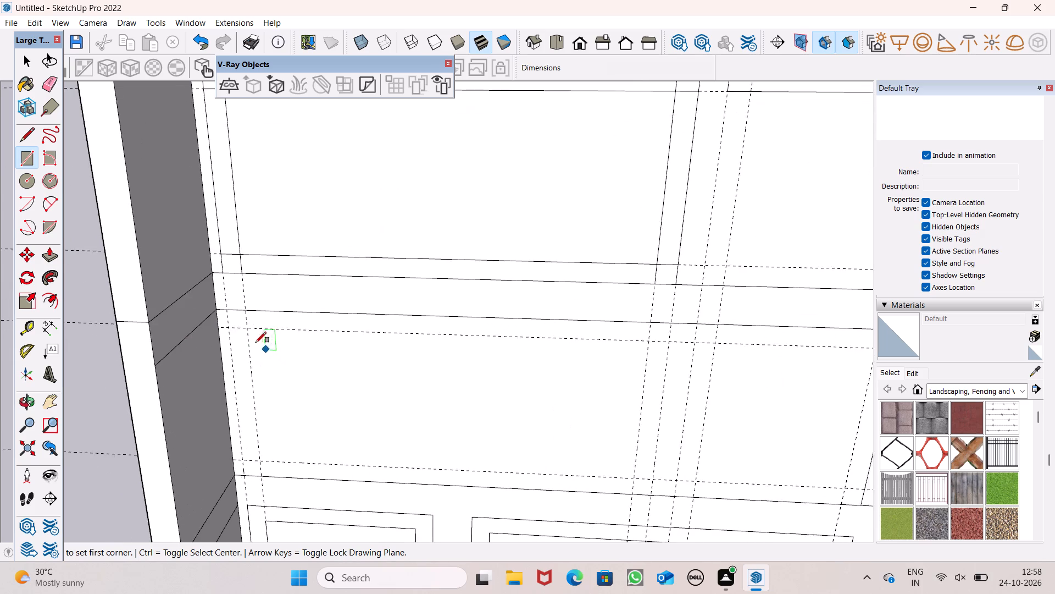
scroll(256, 343, "up", 3)
left_click(220, 302)
scroll(210, 329, "down", 2)
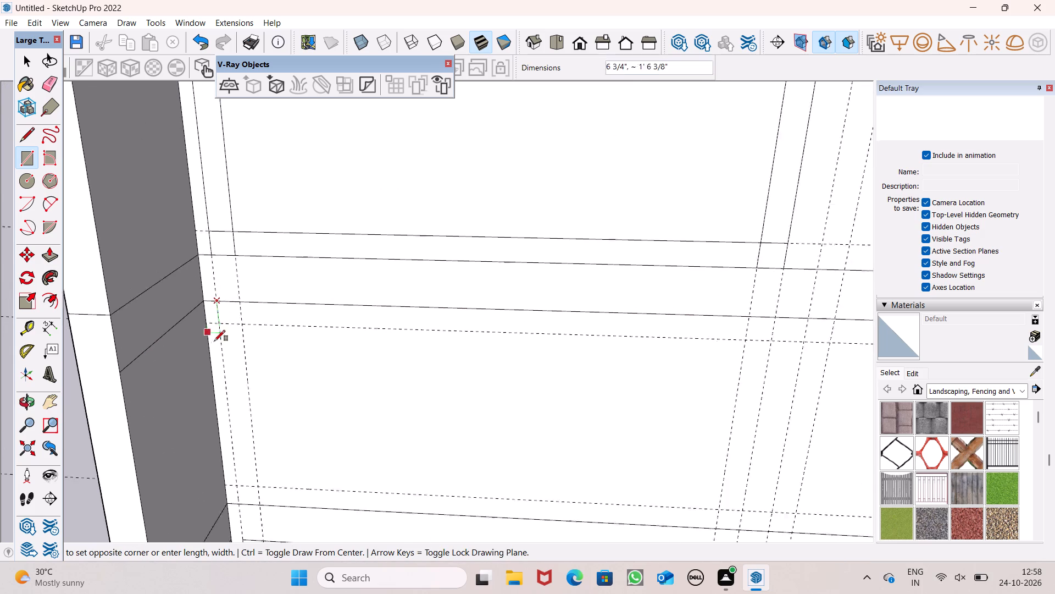
scroll(214, 341, "down", 2)
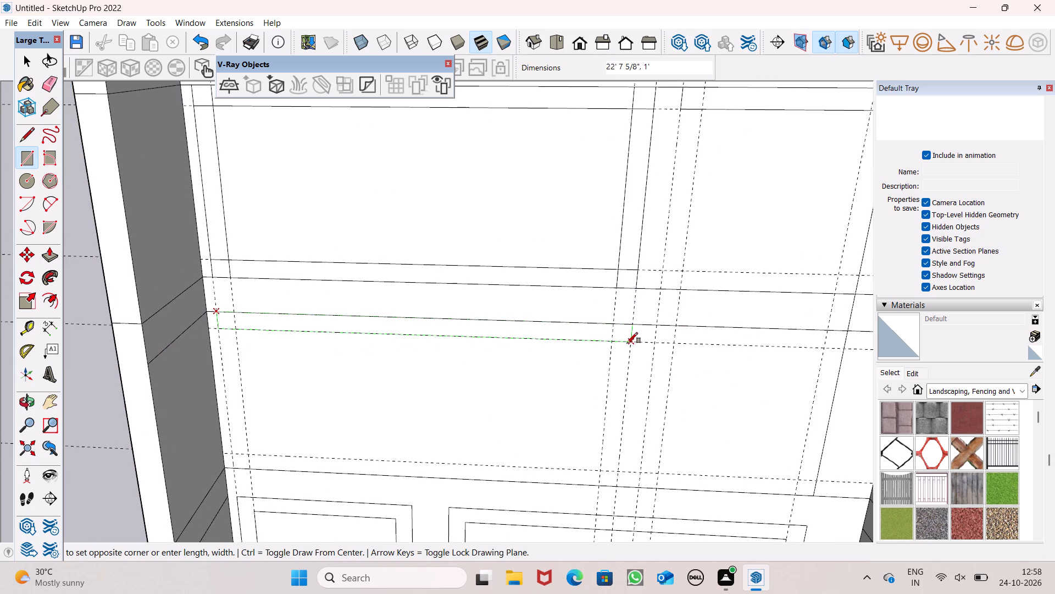
left_click(626, 344)
Draw a 1' by 10' vertical rectangle down the left side of the second-highest storey's left bay, between its guides.
scroll(471, 276, "down", 3)
scroll(358, 354, "up", 3)
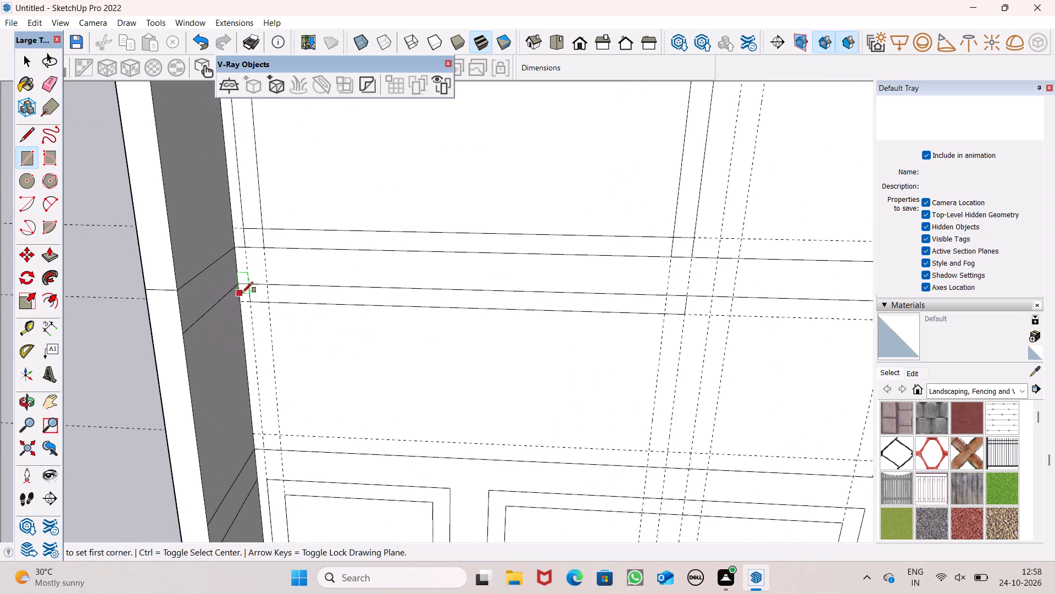
left_click(247, 285)
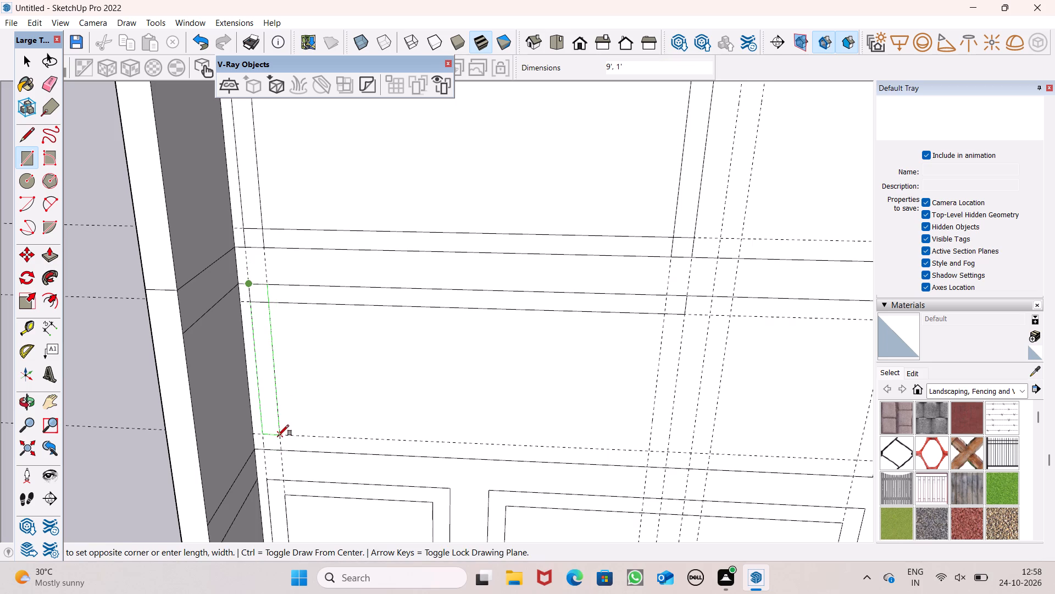
left_click(282, 447)
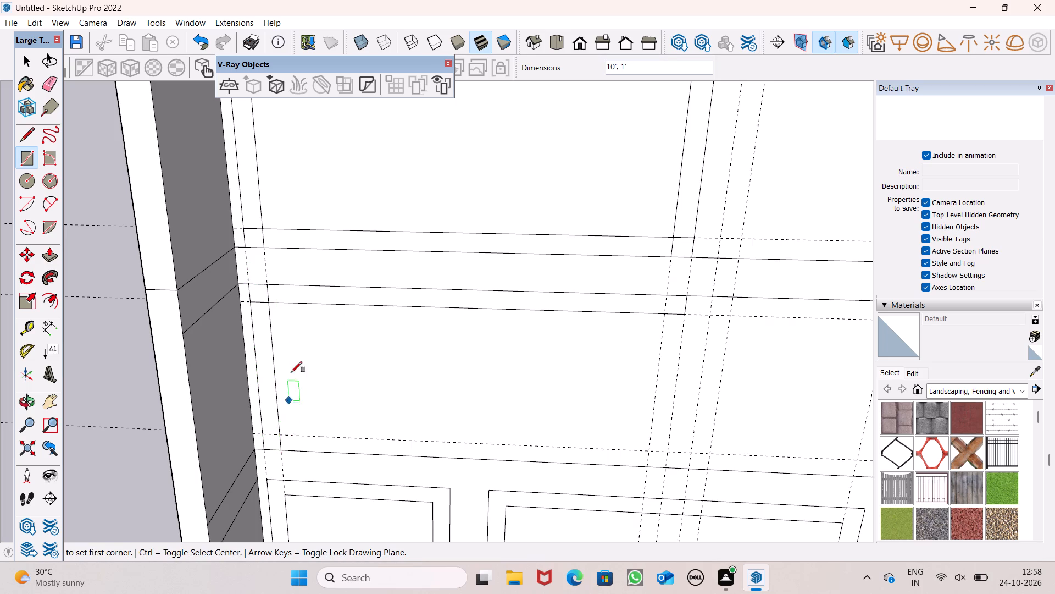
Draw a 1' high rectangle along the bottom of the second-highest storey's left bay, about 22' 7 5/8" long.
scroll(289, 300, "down", 3)
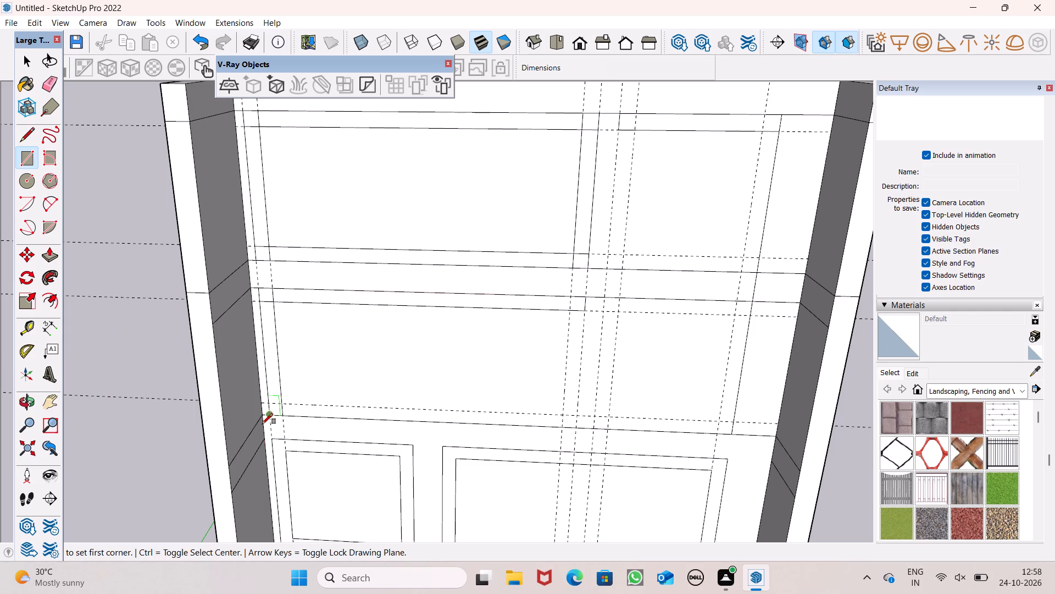
scroll(276, 420, "up", 2)
left_click(266, 402)
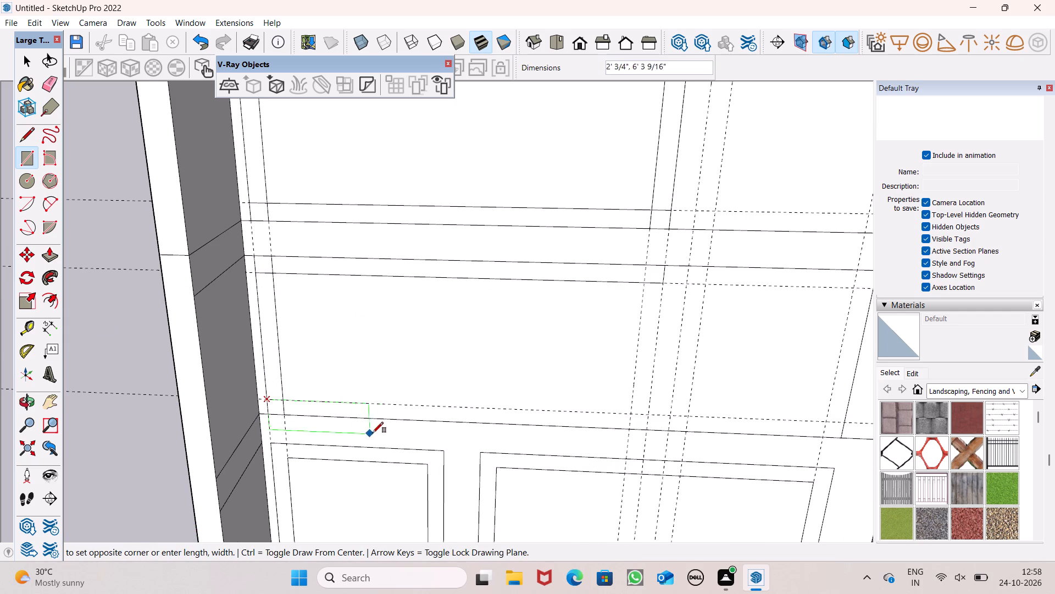
left_click(652, 428)
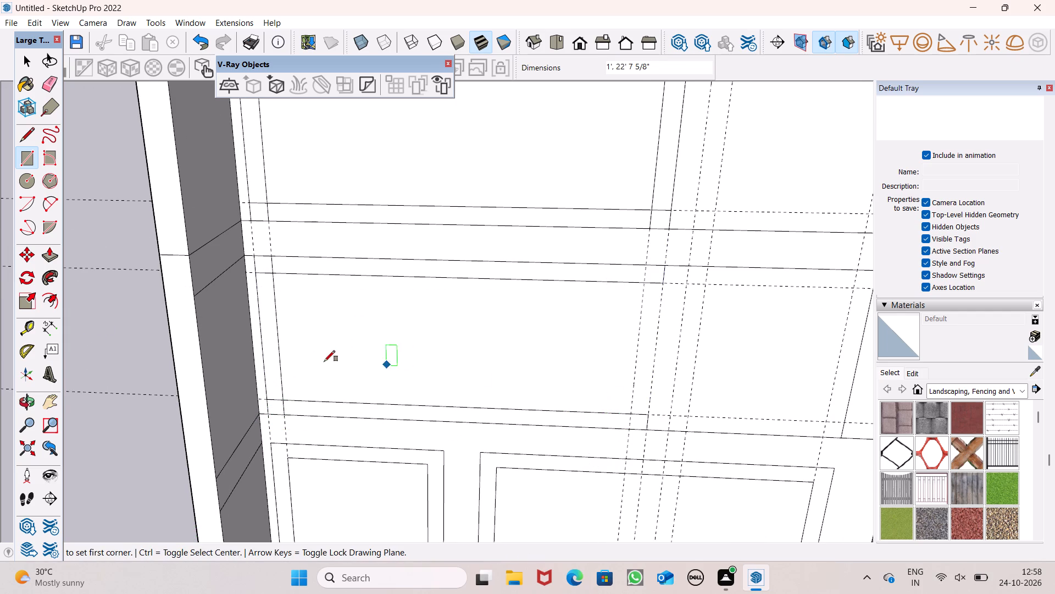
Draw a 1' by 10' vertical rectangle down the right side of the second-highest storey's left bay, between the first two middle guides.
scroll(305, 361, "down", 1)
scroll(601, 324, "up", 4)
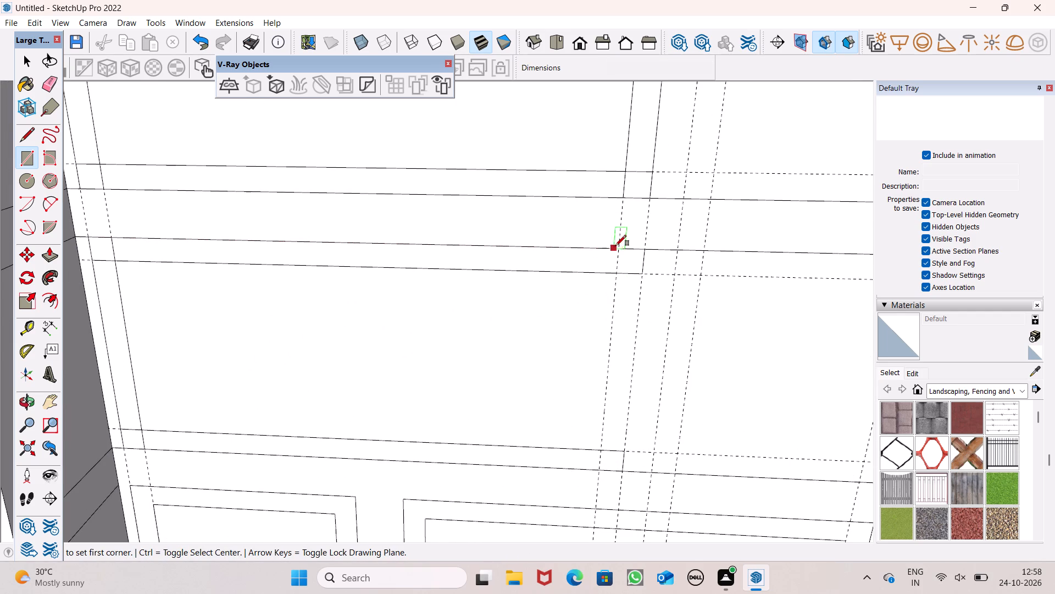
left_click(618, 245)
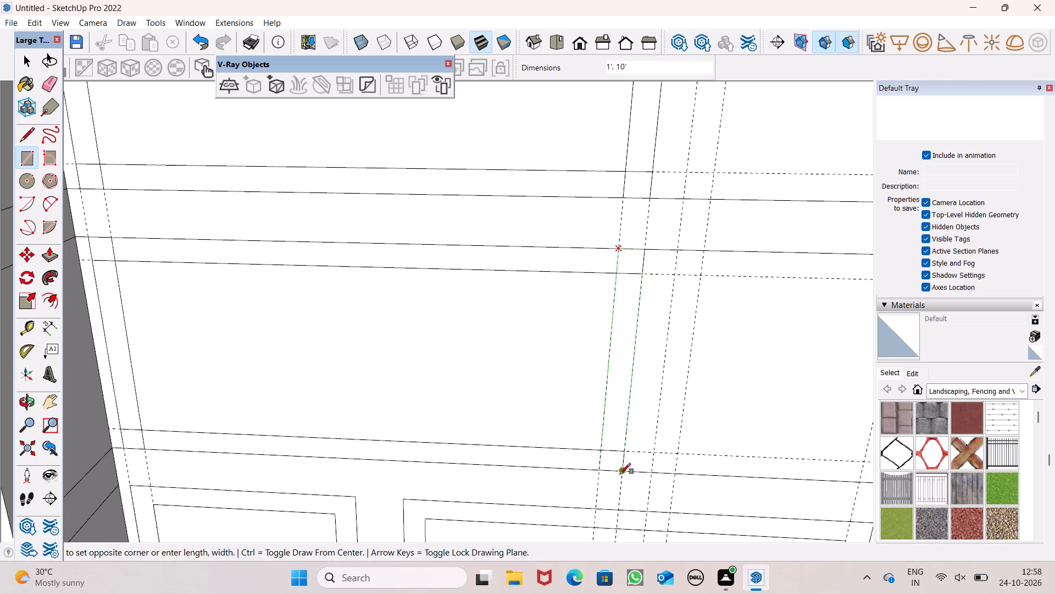
left_click(621, 471)
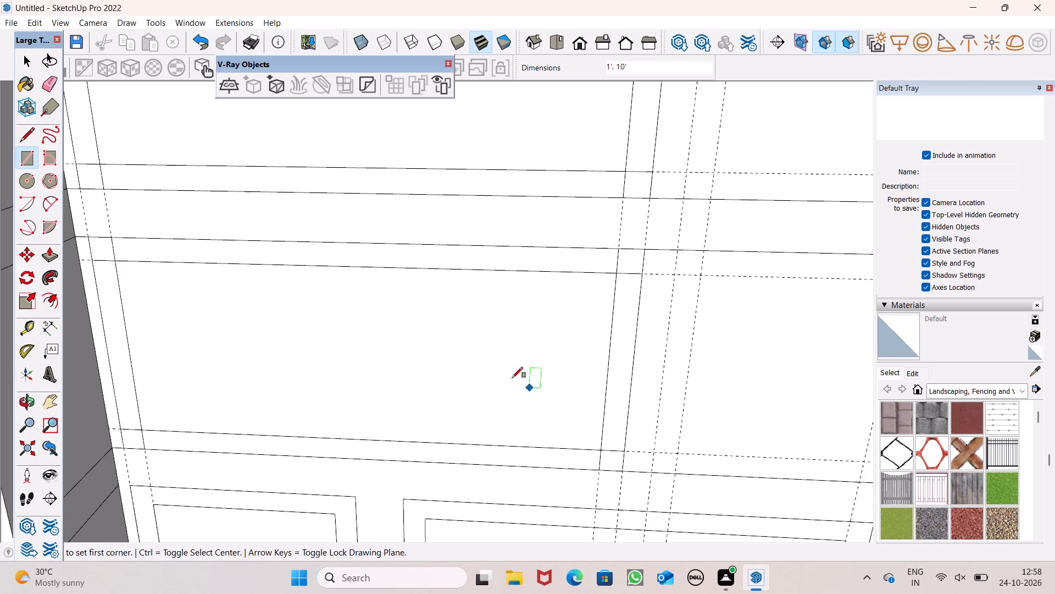
Draw a 1' by 22' vertical rectangle along each side of the right bay, spanning the top two storeys.
scroll(462, 361, "down", 8)
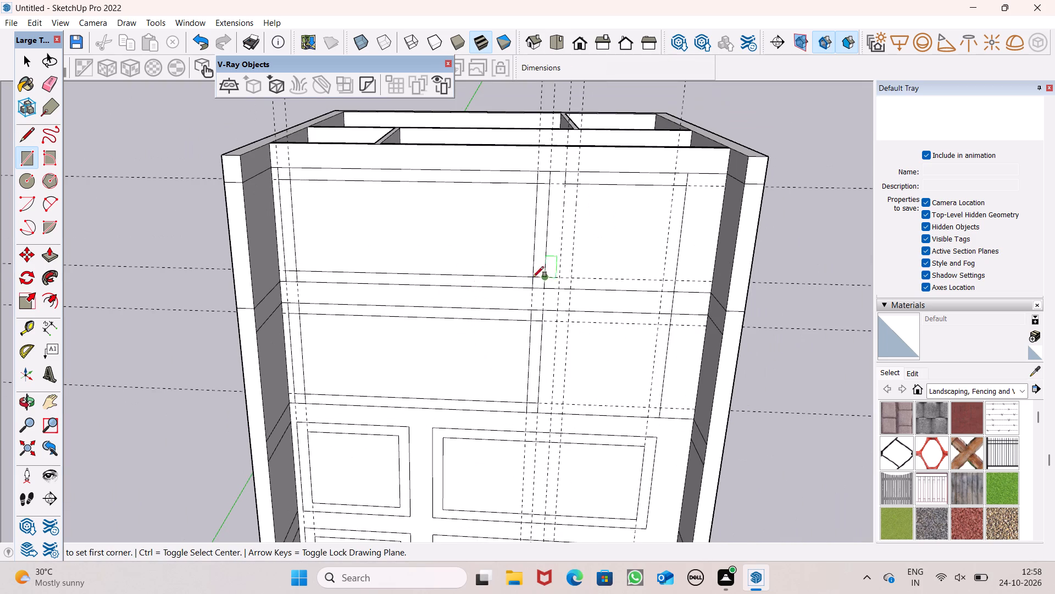
scroll(419, 299, "down", 2)
scroll(690, 261, "up", 4)
scroll(505, 208, "up", 4)
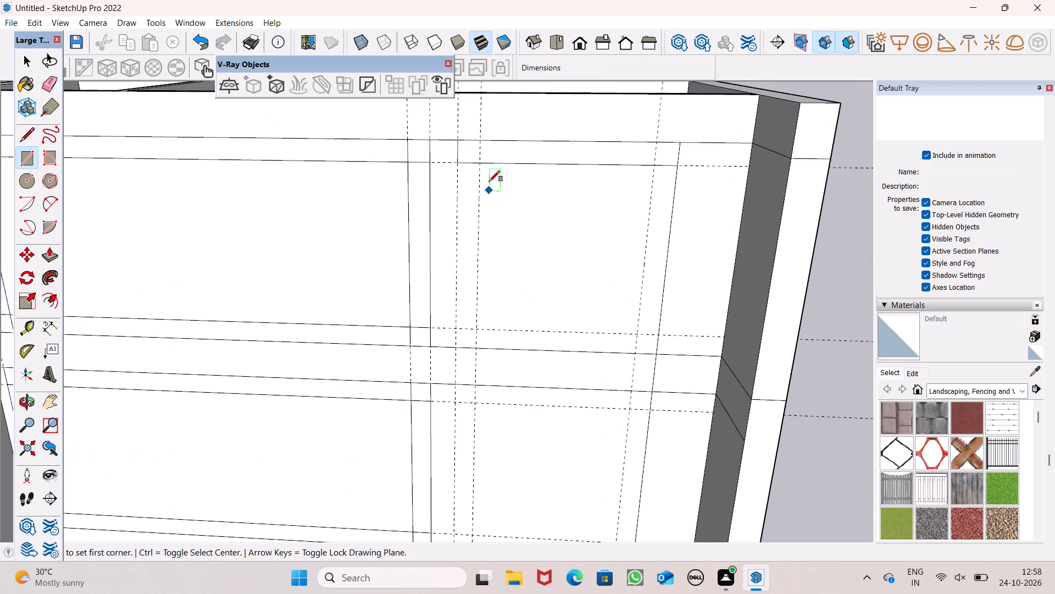
left_click(457, 142)
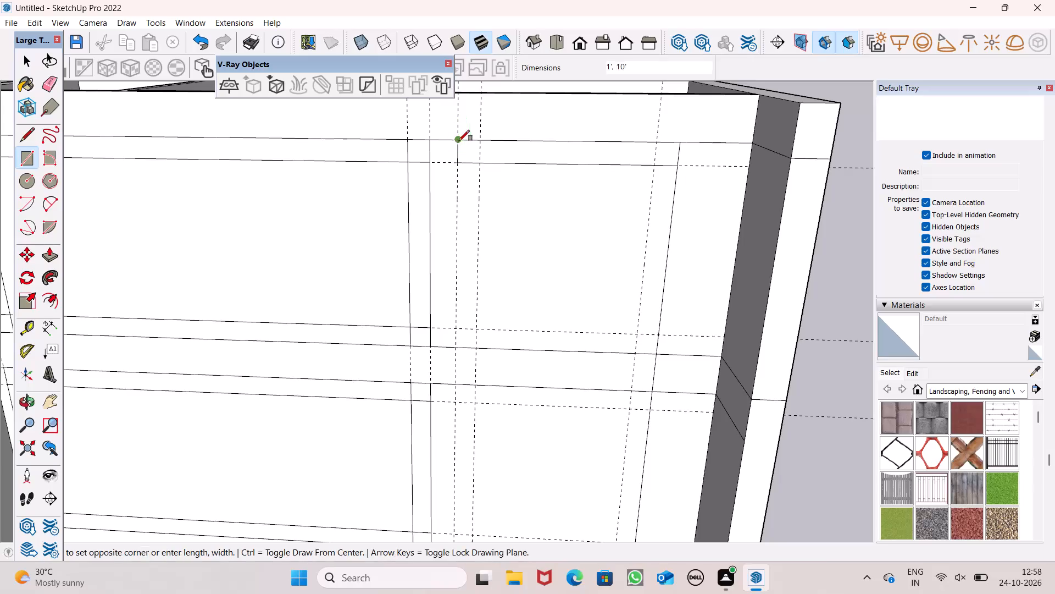
scroll(491, 206, "down", 4)
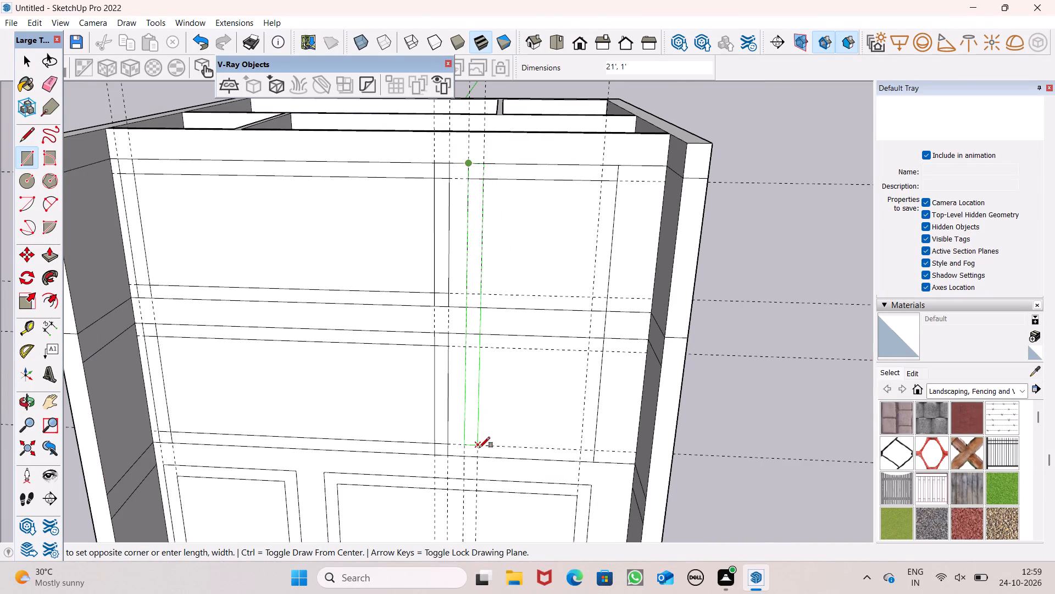
left_click_drag(479, 457, 478, 450)
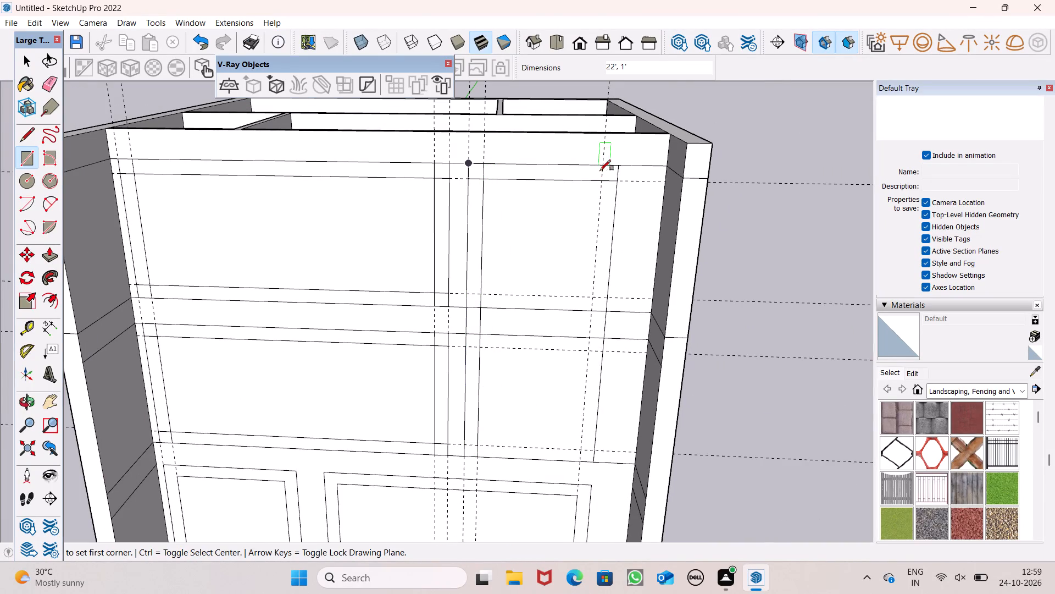
left_click(604, 166)
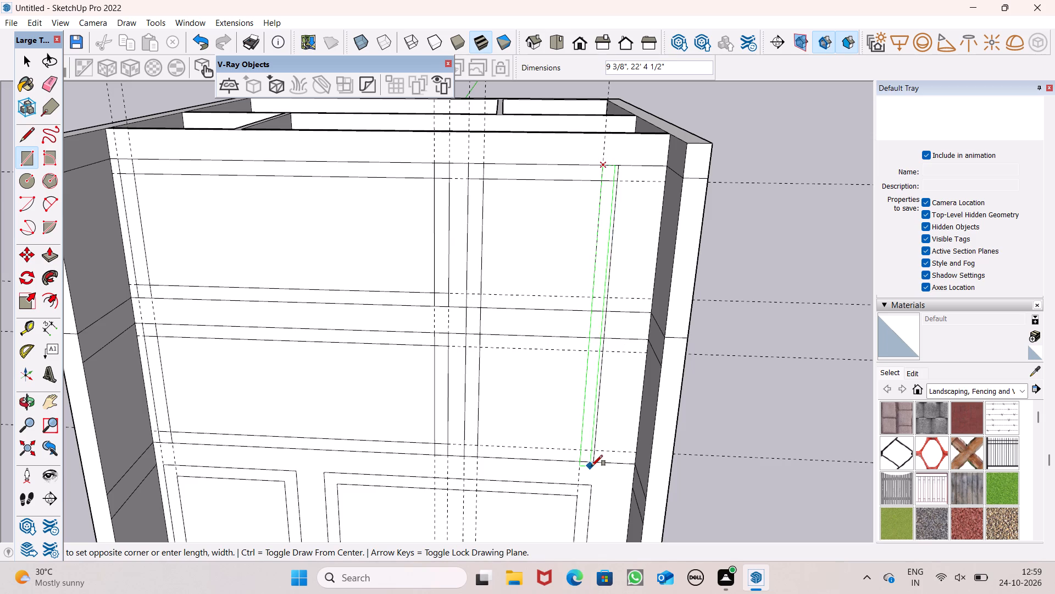
left_click(592, 463)
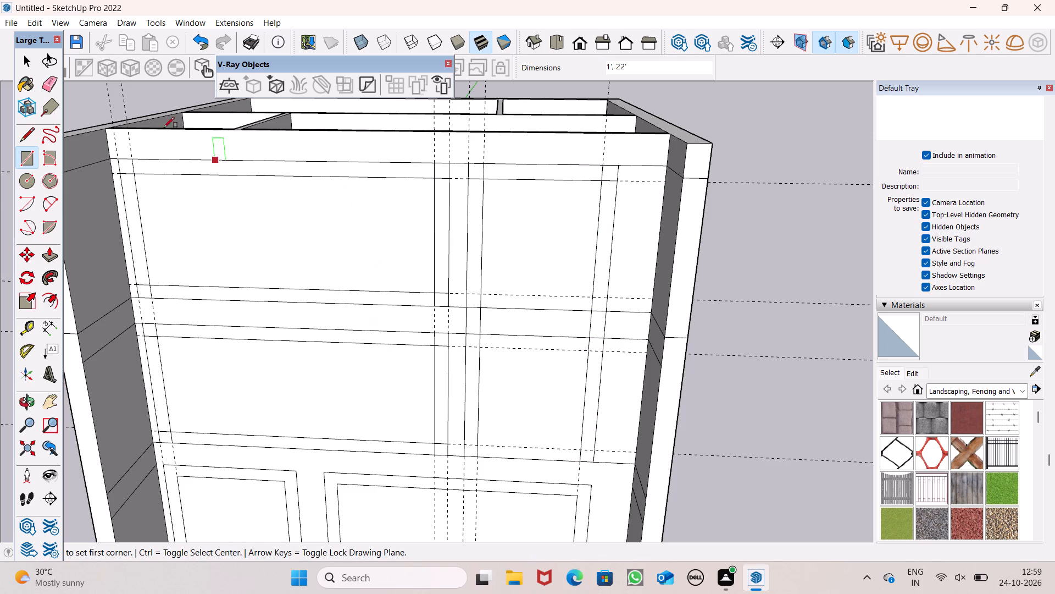
Erase all the vertical and horizontal guide lines around the building.
left_click_drag(54, 73, 60, 74)
scroll(427, 252, "down", 4)
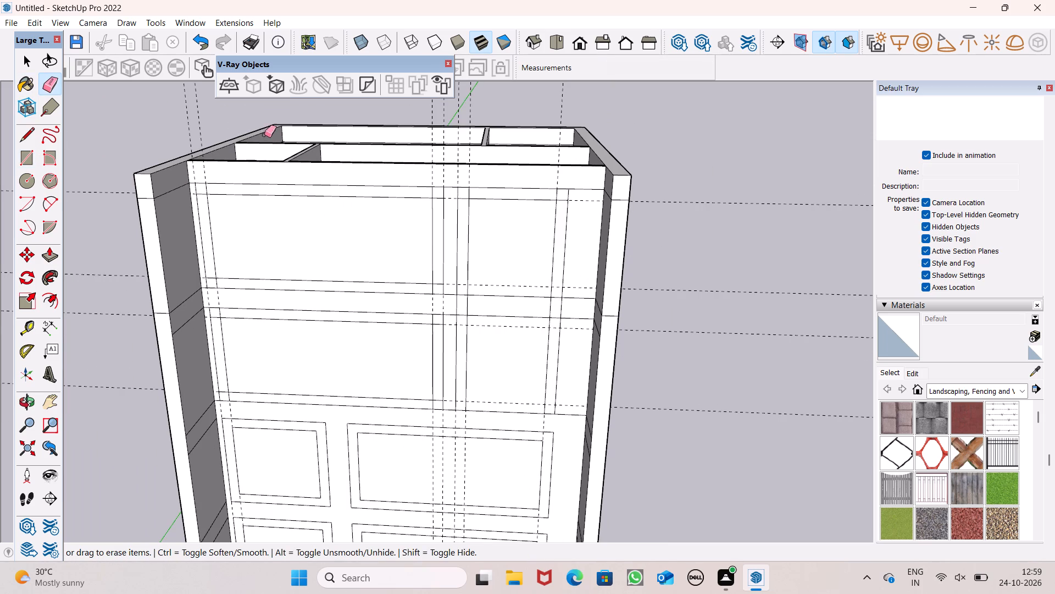
left_click_drag(247, 124, 158, 116)
scroll(515, 171, "down", 7)
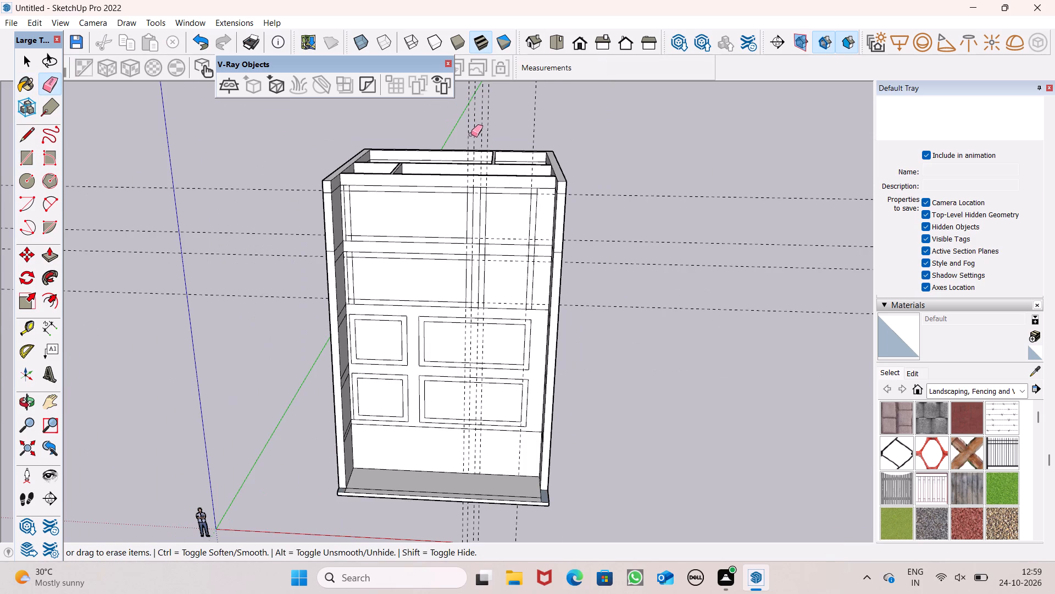
left_click_drag(471, 131, 550, 120)
scroll(546, 124, "down", 2)
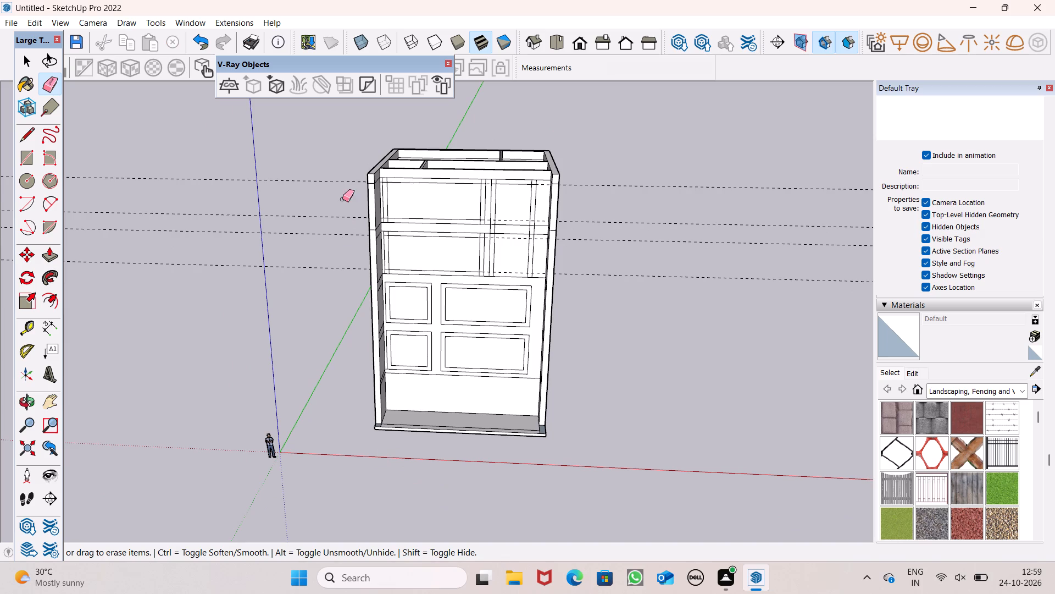
left_click_drag(338, 180, 335, 286)
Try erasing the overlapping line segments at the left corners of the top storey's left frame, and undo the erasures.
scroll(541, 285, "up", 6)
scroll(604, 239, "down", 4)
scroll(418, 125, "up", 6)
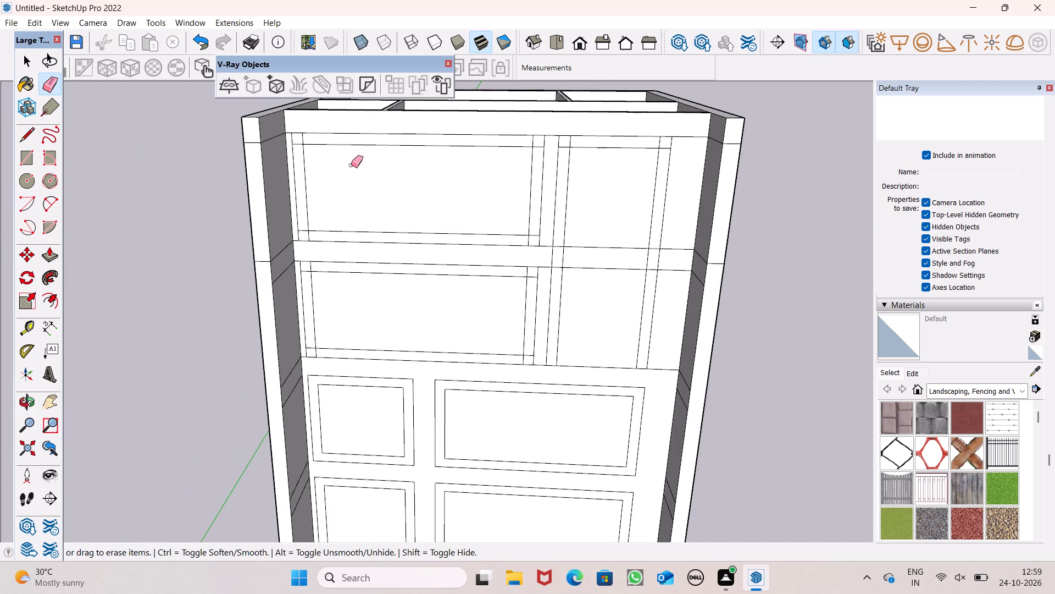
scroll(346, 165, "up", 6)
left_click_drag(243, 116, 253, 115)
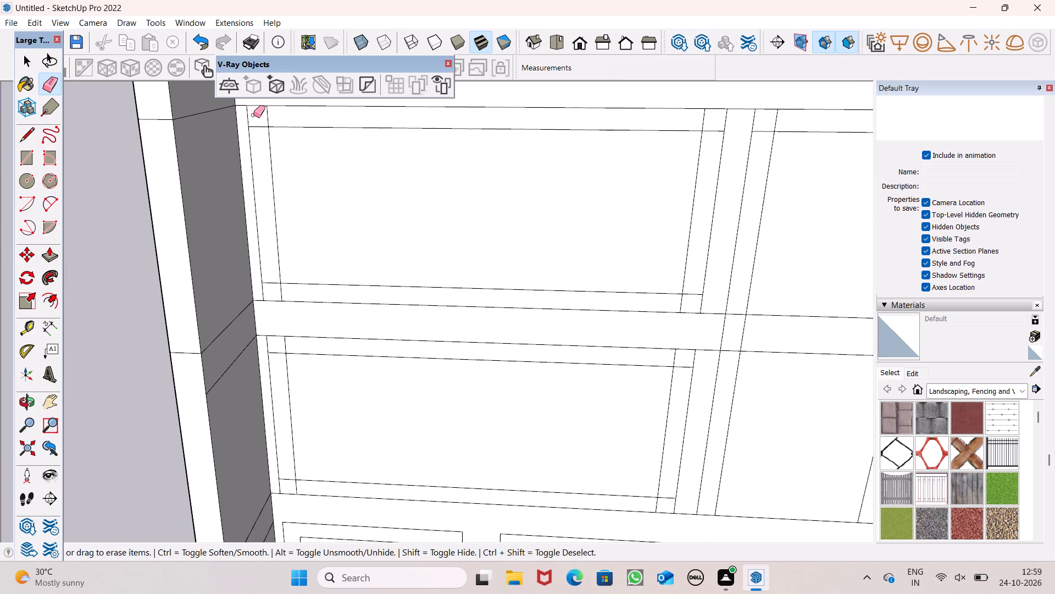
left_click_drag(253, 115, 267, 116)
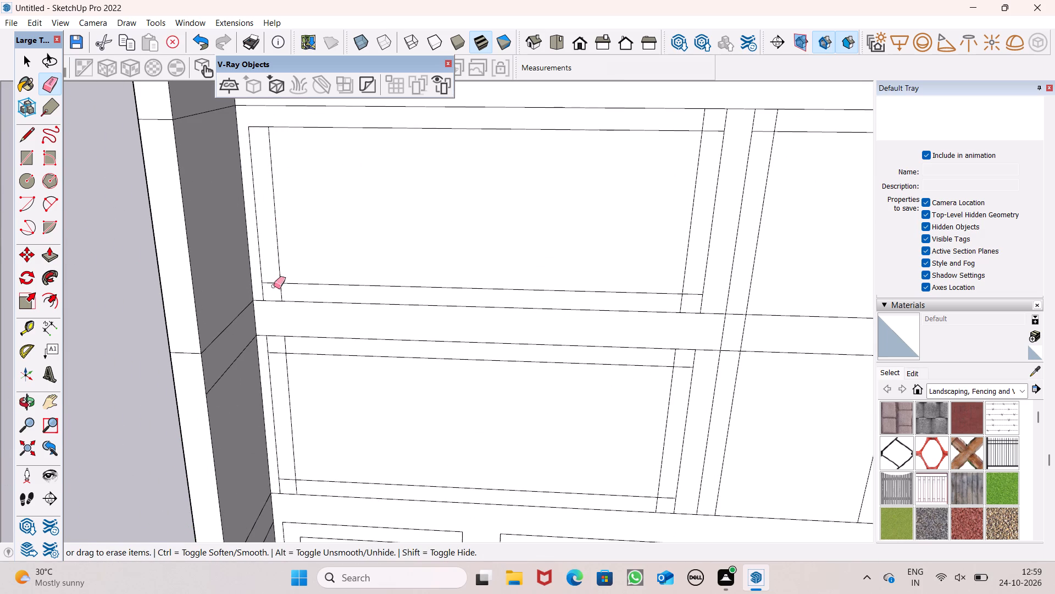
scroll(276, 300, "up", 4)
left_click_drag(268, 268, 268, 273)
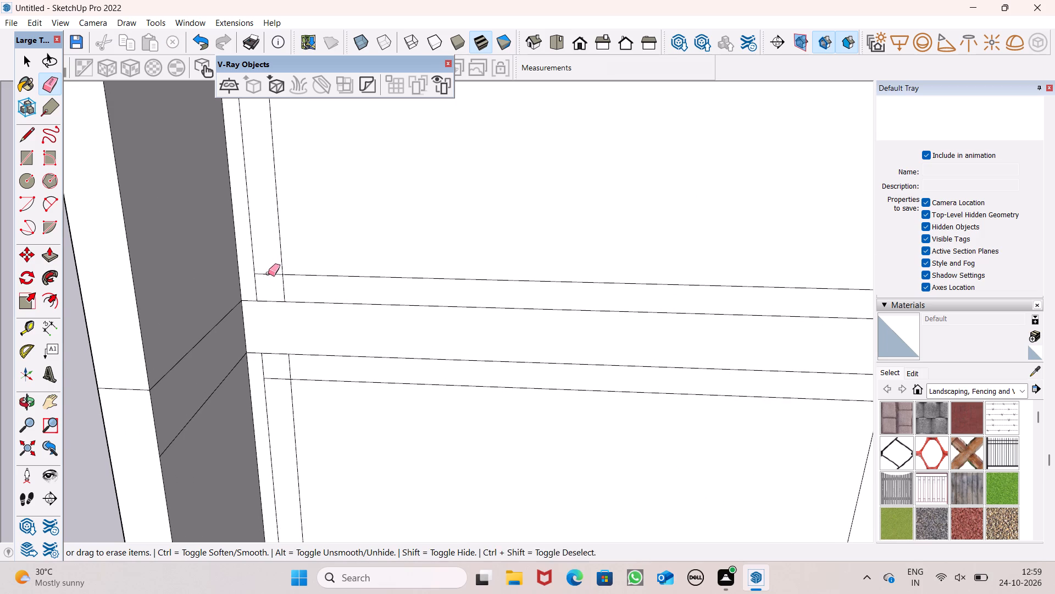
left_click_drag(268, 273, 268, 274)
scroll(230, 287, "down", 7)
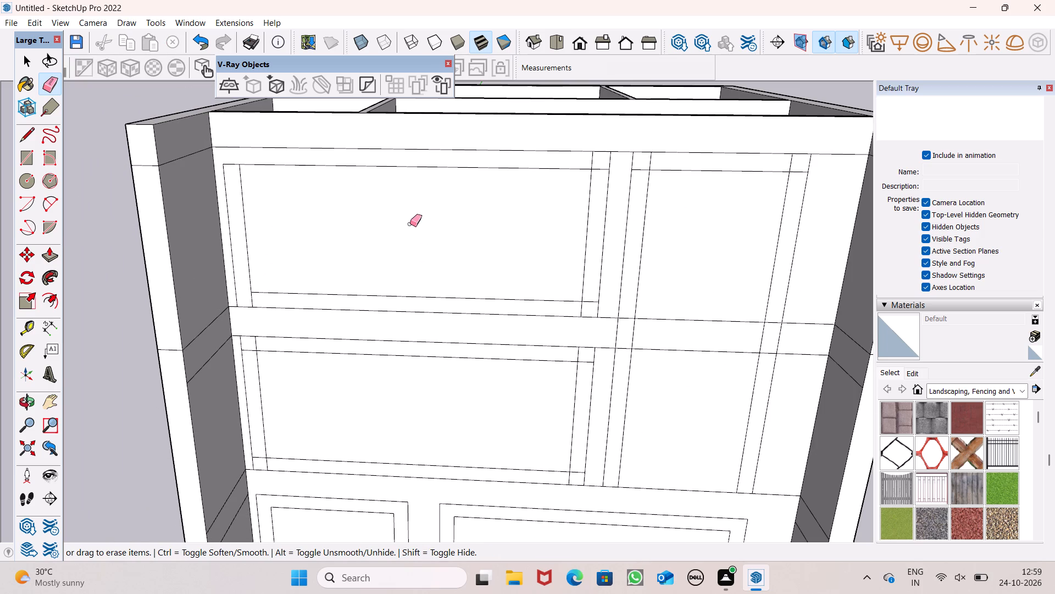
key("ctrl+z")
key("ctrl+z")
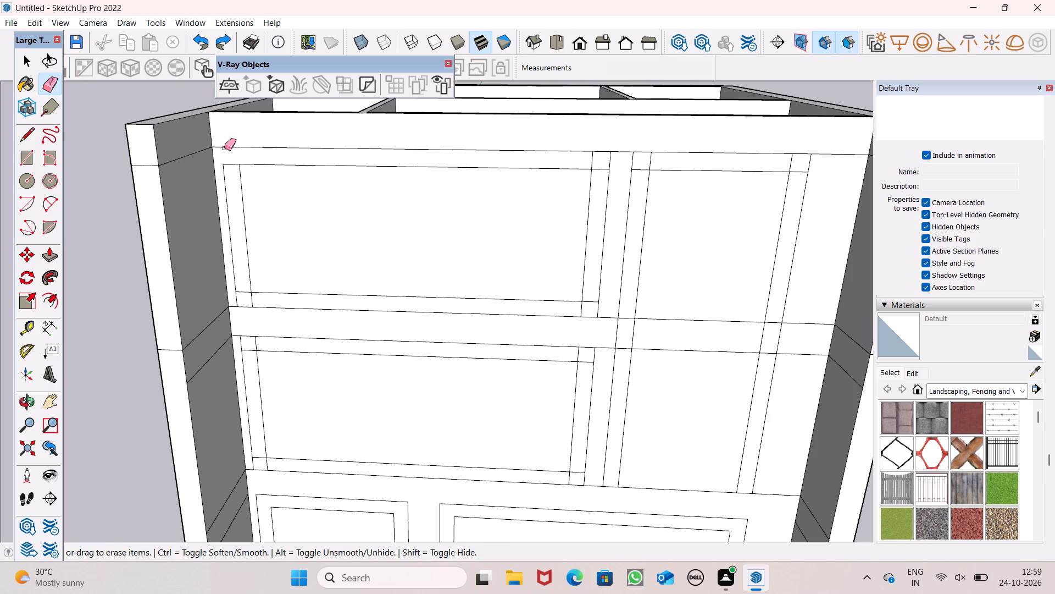
Erase the overlapping inner line segments at the upper and lower left corners of the top storey's left frame.
scroll(224, 148, "up", 4)
left_click(239, 170)
left_click_drag(246, 166, 236, 175)
scroll(246, 168, "down", 2)
scroll(299, 391, "up", 5)
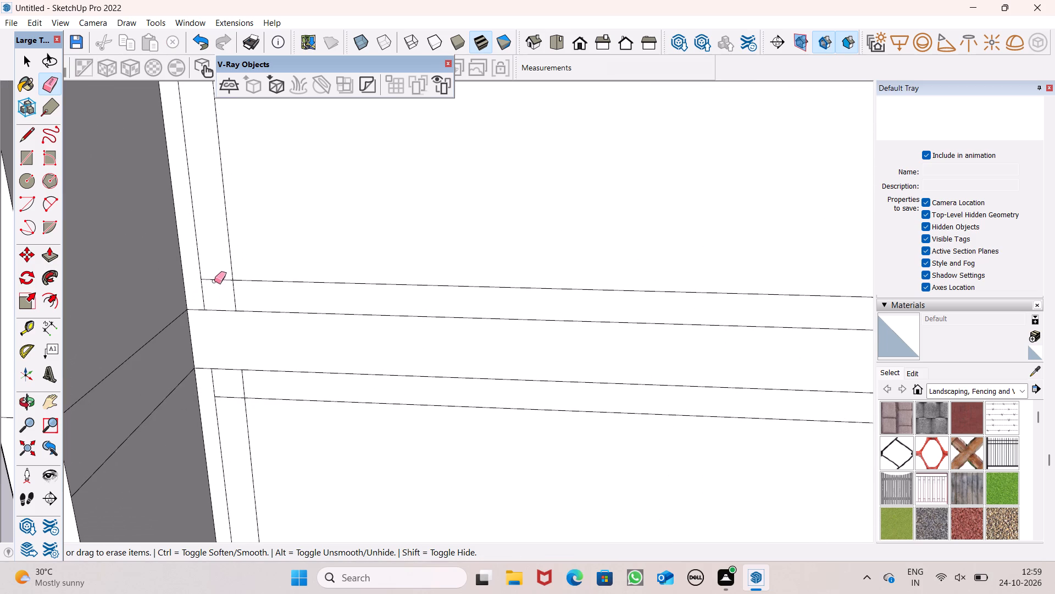
left_click_drag(220, 276, 248, 289)
scroll(166, 313, "down", 6)
scroll(105, 348, "down", 3)
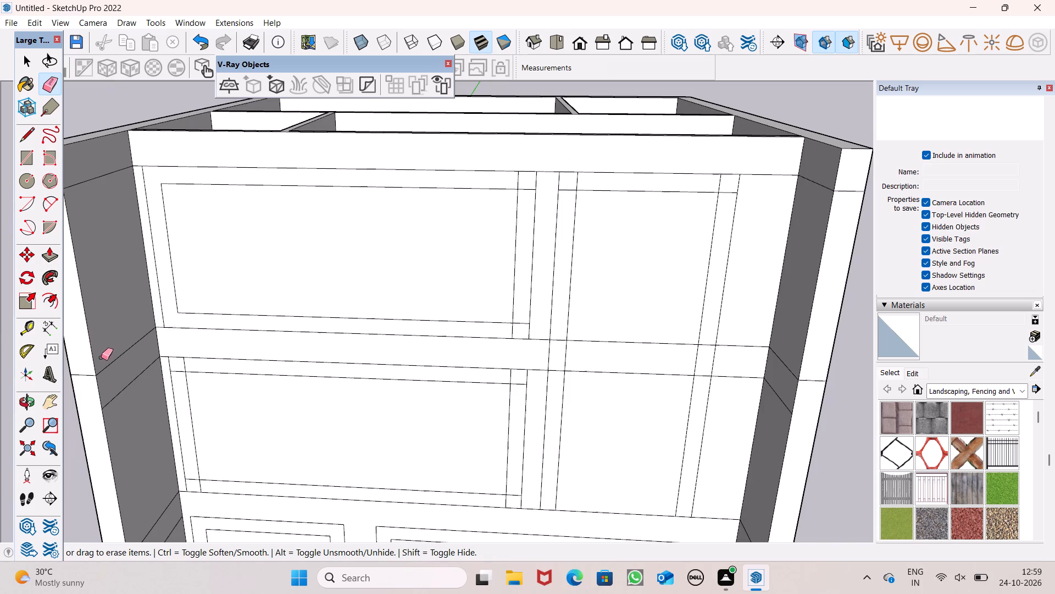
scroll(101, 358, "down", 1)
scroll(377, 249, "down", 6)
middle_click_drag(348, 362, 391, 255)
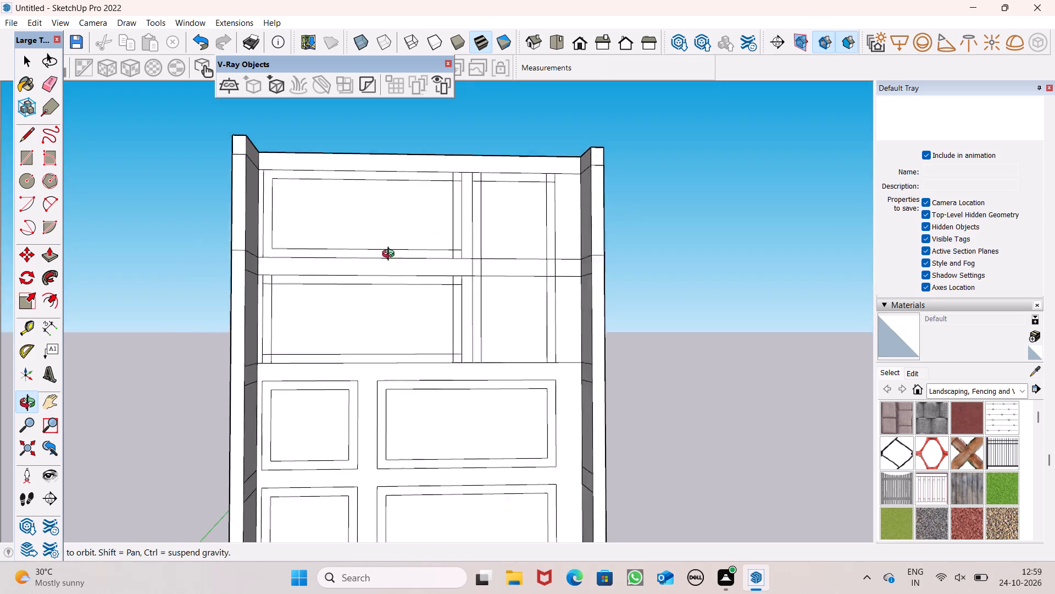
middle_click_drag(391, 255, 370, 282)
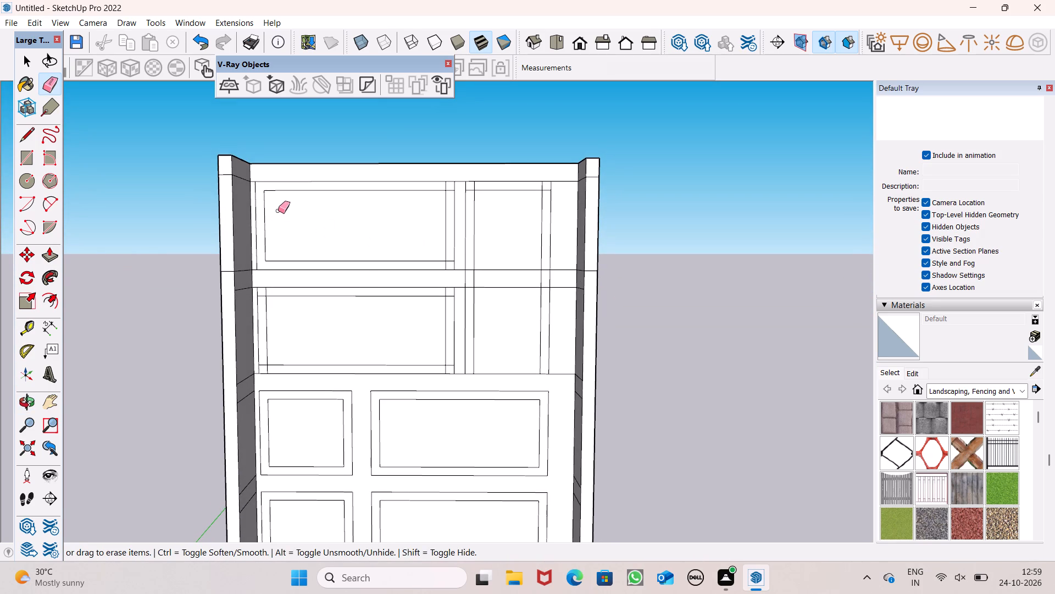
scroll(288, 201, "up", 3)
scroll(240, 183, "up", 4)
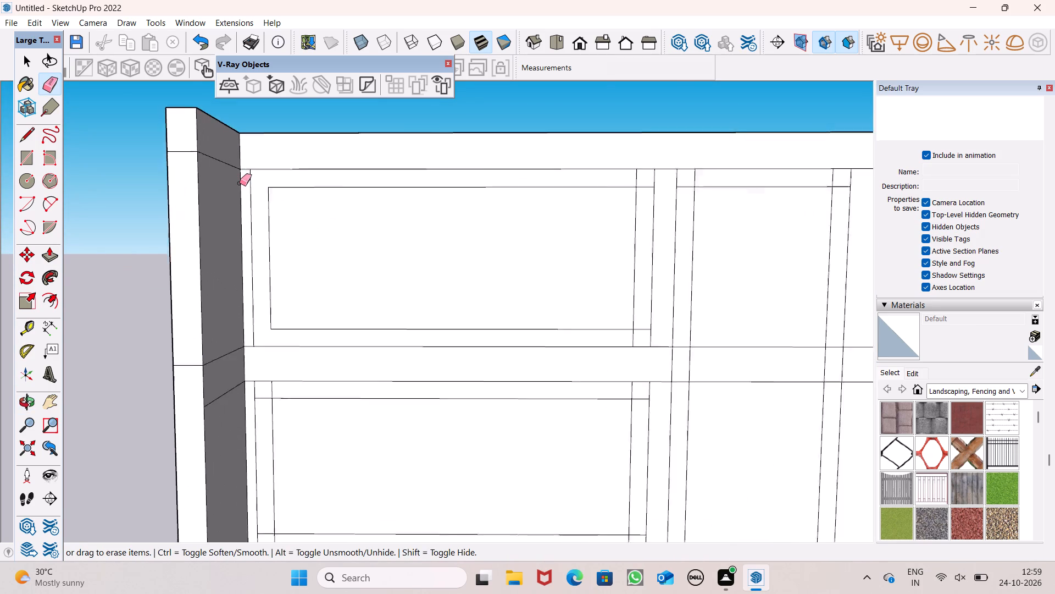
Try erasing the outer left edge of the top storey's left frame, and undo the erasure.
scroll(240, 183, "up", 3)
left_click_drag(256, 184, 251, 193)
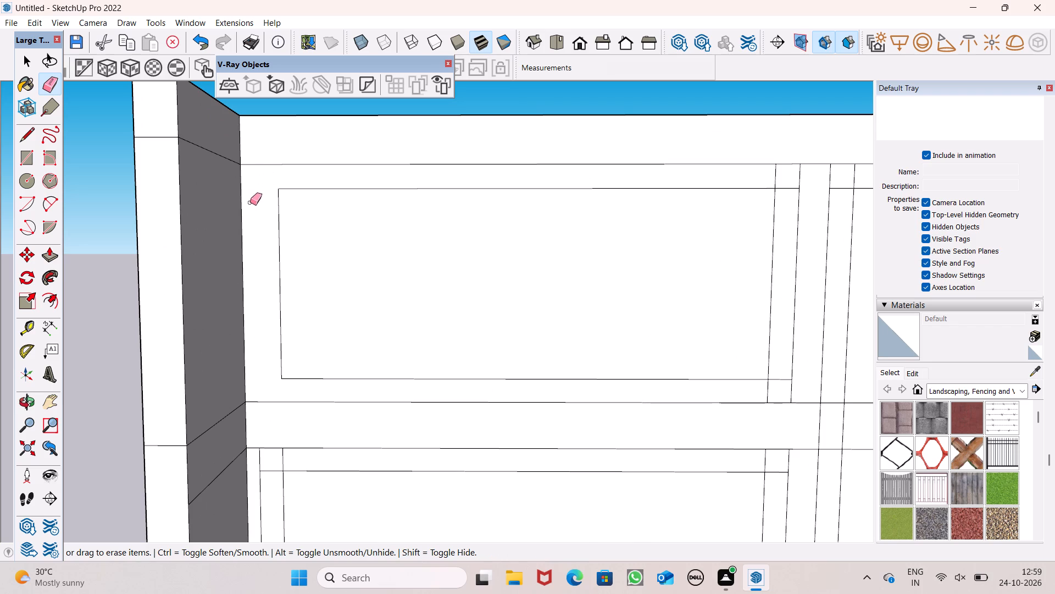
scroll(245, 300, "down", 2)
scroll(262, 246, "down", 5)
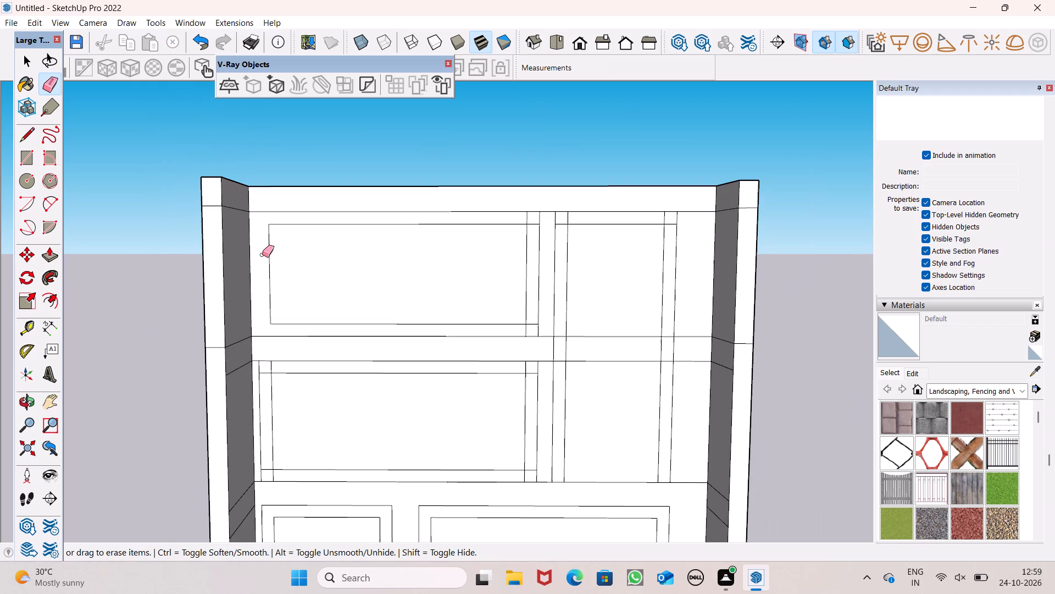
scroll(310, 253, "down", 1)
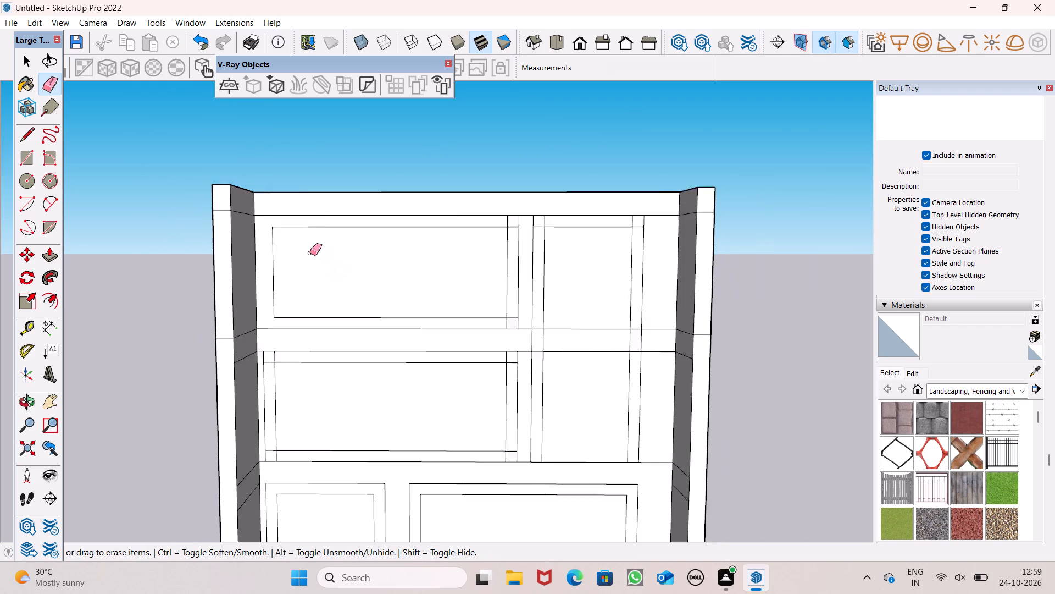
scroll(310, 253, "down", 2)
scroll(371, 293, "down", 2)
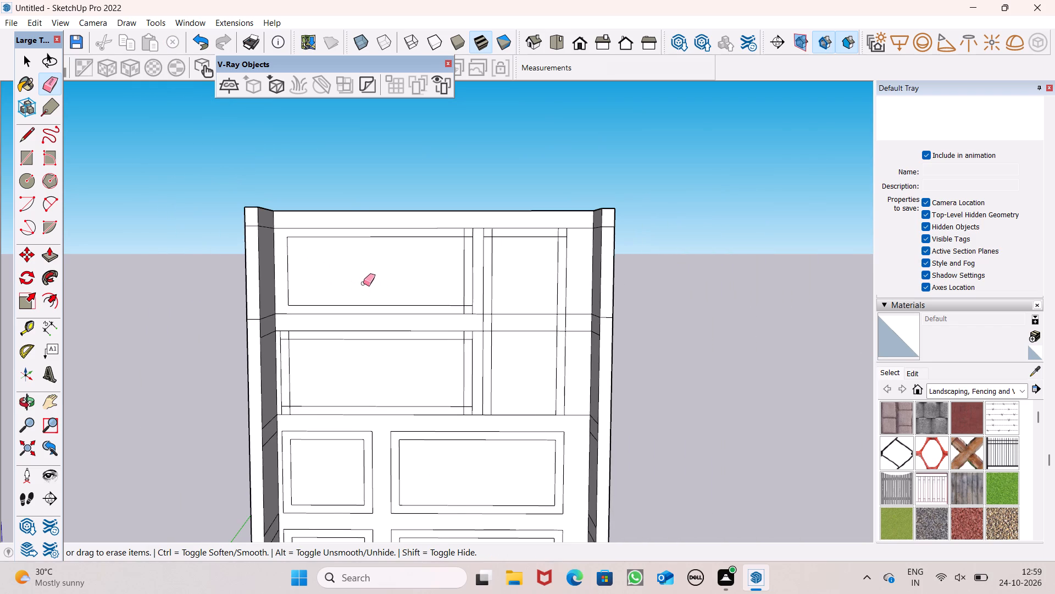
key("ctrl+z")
Erase the overlapping inner line segments at the lower and upper right corners of the top storey's left frame.
scroll(321, 313, "up", 9)
scroll(323, 332, "down", 3)
scroll(618, 307, "up", 3)
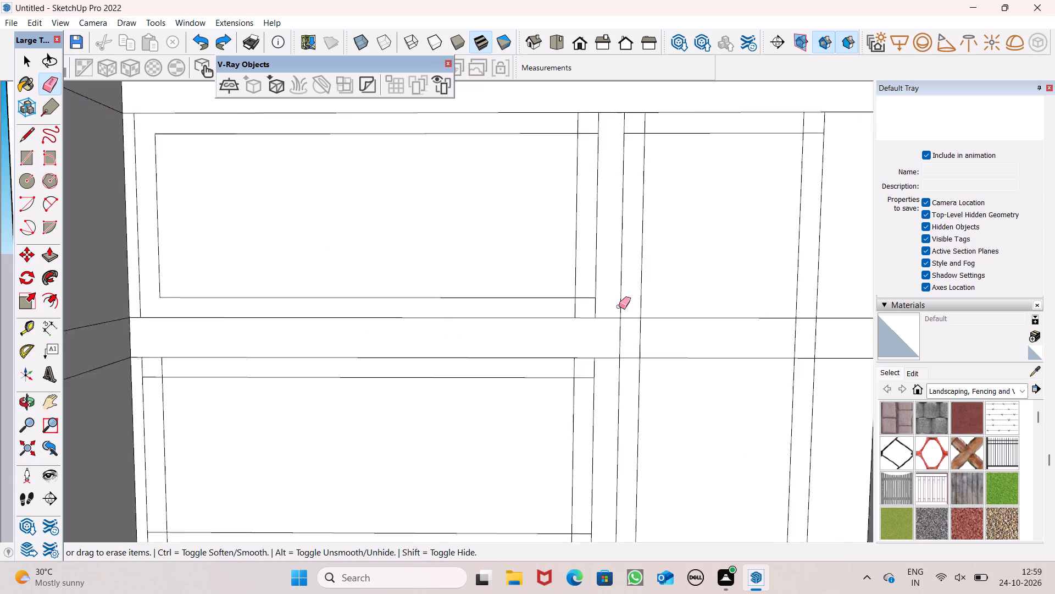
scroll(619, 306, "up", 2)
left_click_drag(576, 293, 547, 314)
scroll(560, 316, "down", 3)
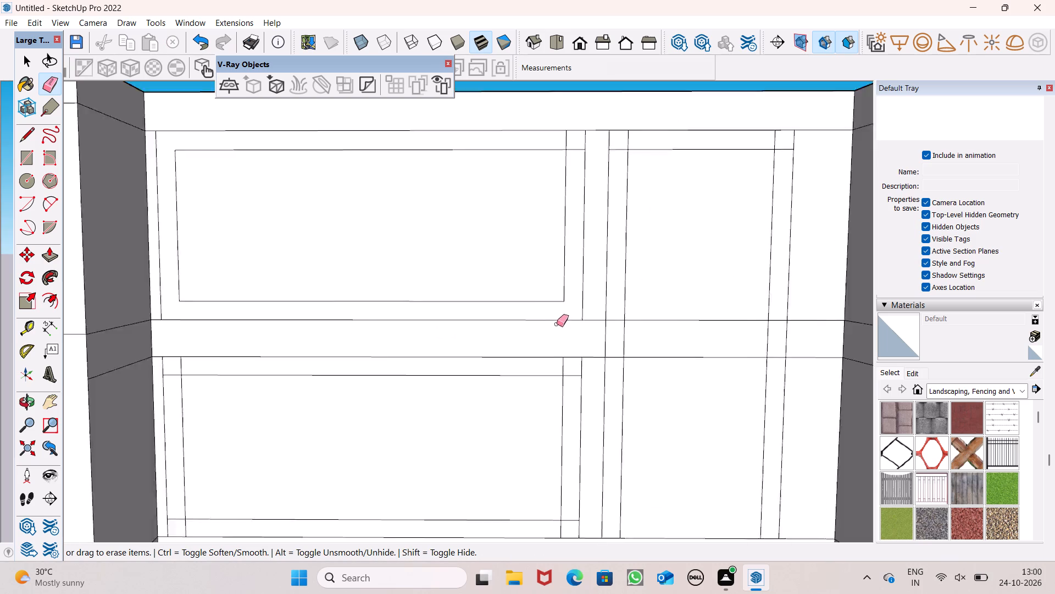
scroll(557, 324, "down", 2)
scroll(557, 181, "up", 6)
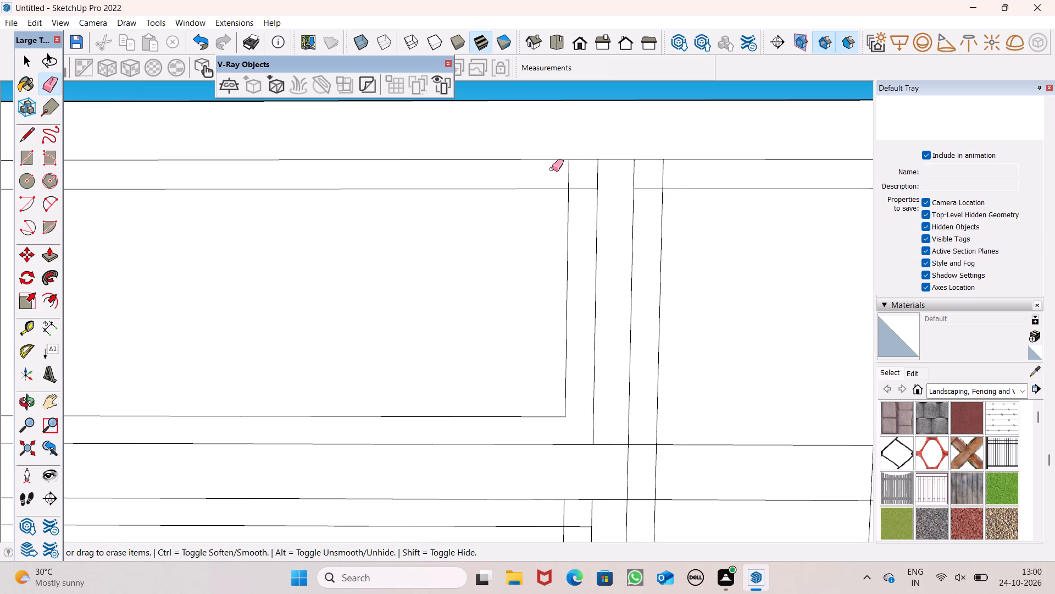
left_click_drag(556, 172, 579, 189)
scroll(480, 169, "down", 5)
Erase the overlapping line segments at the upper left corner of the right bay's two-storey frame.
scroll(608, 160, "up", 4)
left_click_drag(592, 180, 578, 202)
scroll(548, 208, "down", 3)
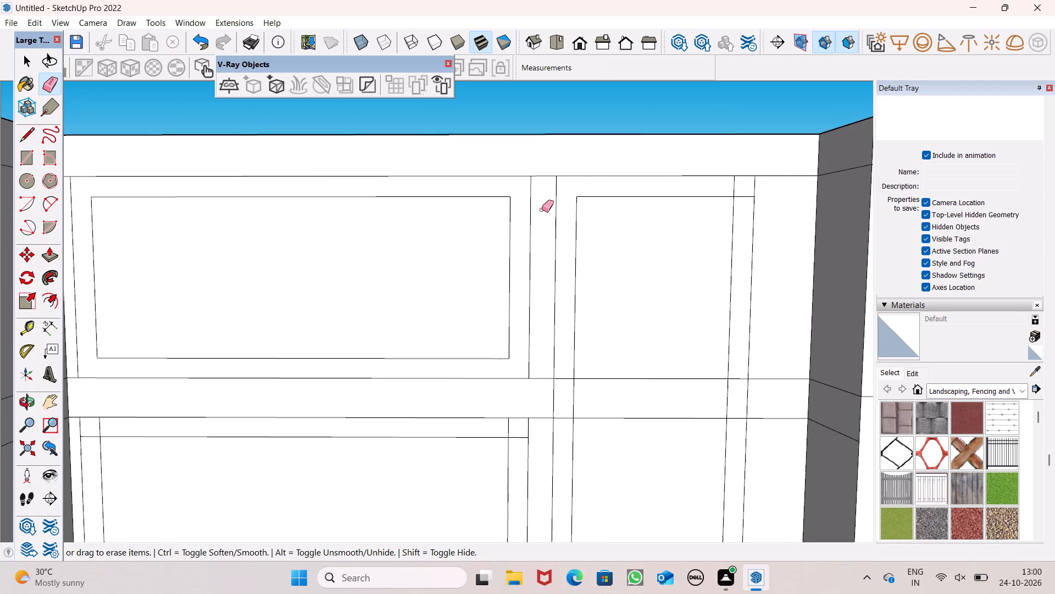
scroll(569, 245, "down", 3)
scroll(568, 368, "up", 4)
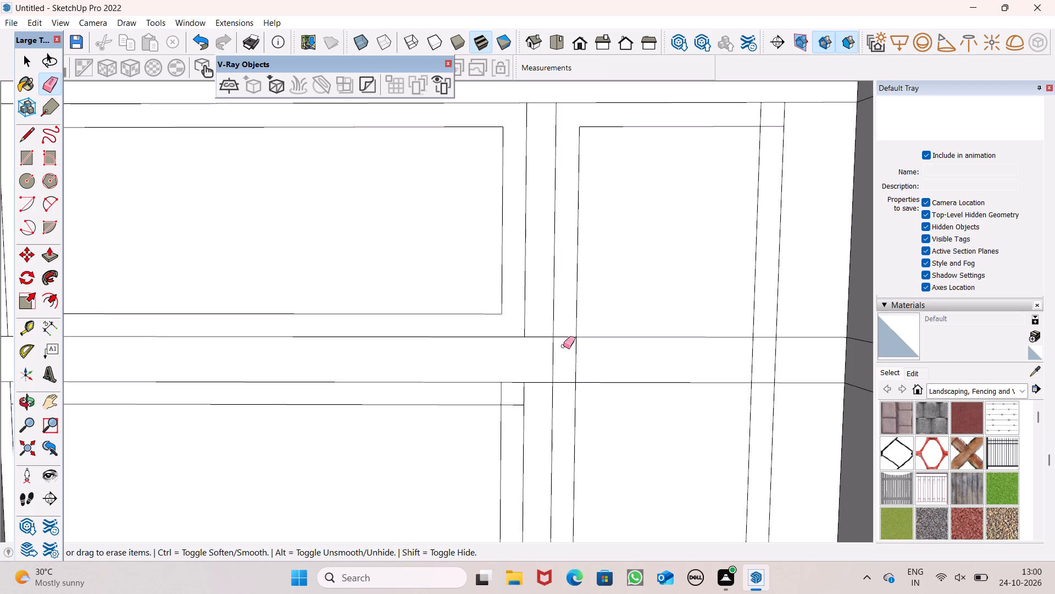
left_click(563, 334)
scroll(469, 276, "down", 5)
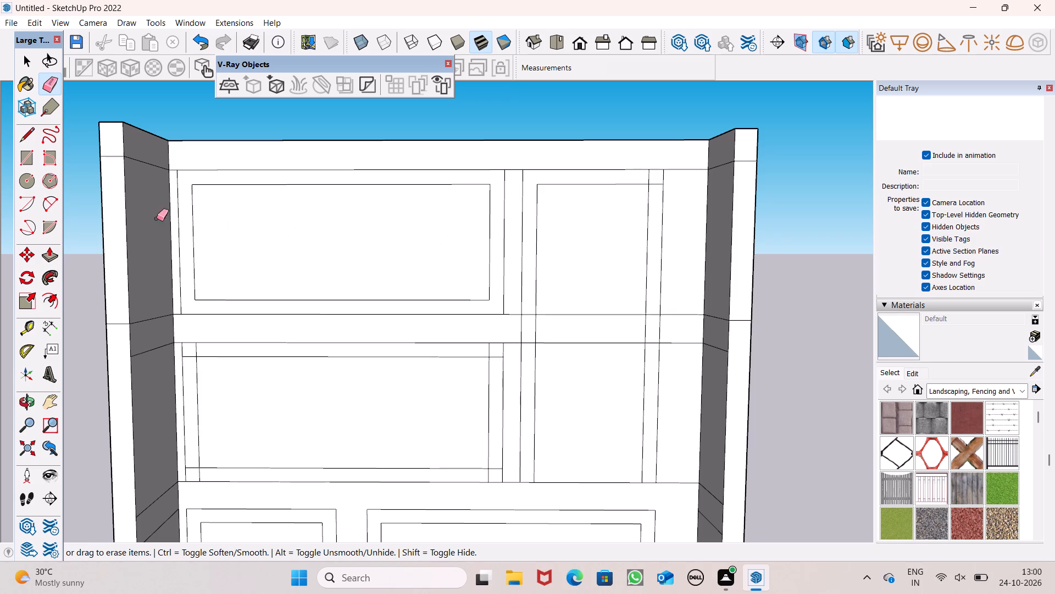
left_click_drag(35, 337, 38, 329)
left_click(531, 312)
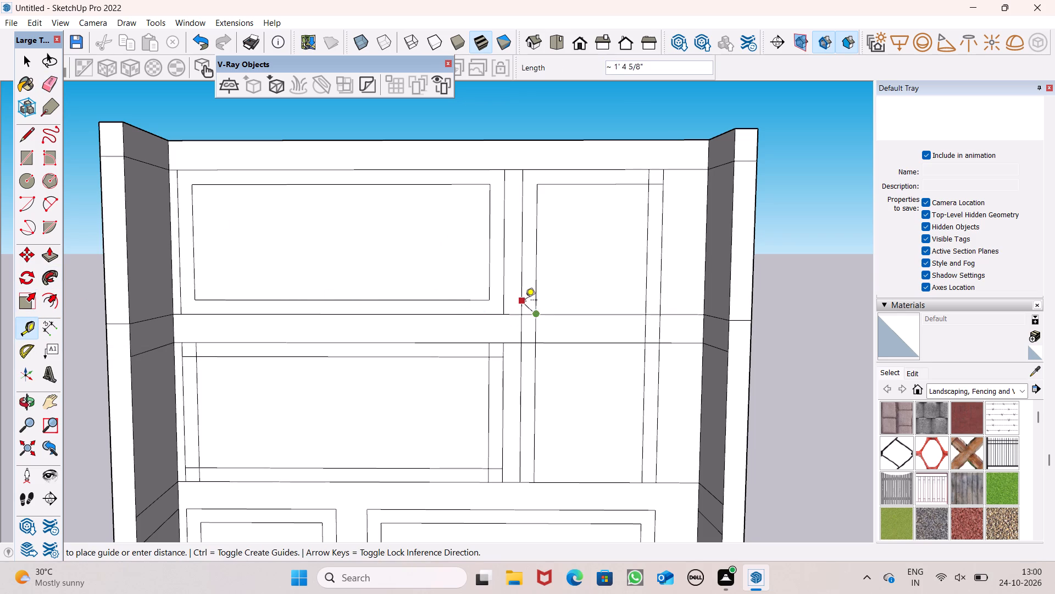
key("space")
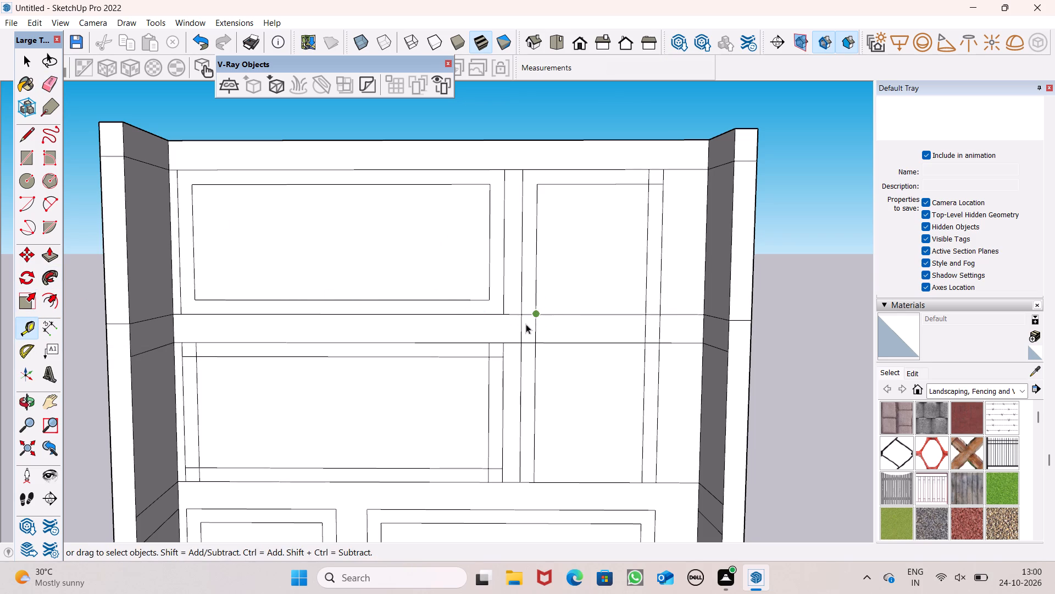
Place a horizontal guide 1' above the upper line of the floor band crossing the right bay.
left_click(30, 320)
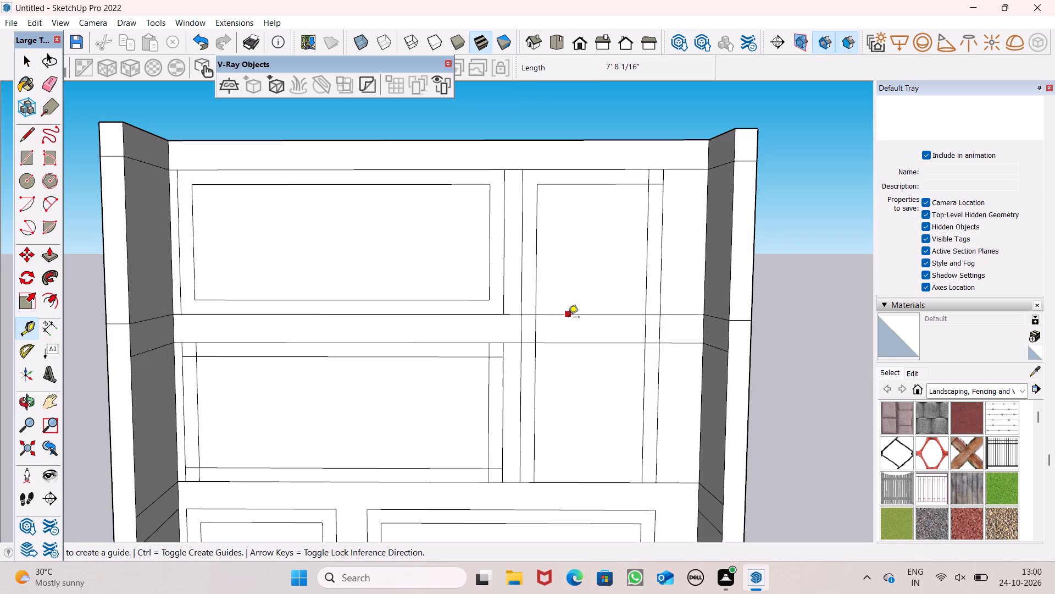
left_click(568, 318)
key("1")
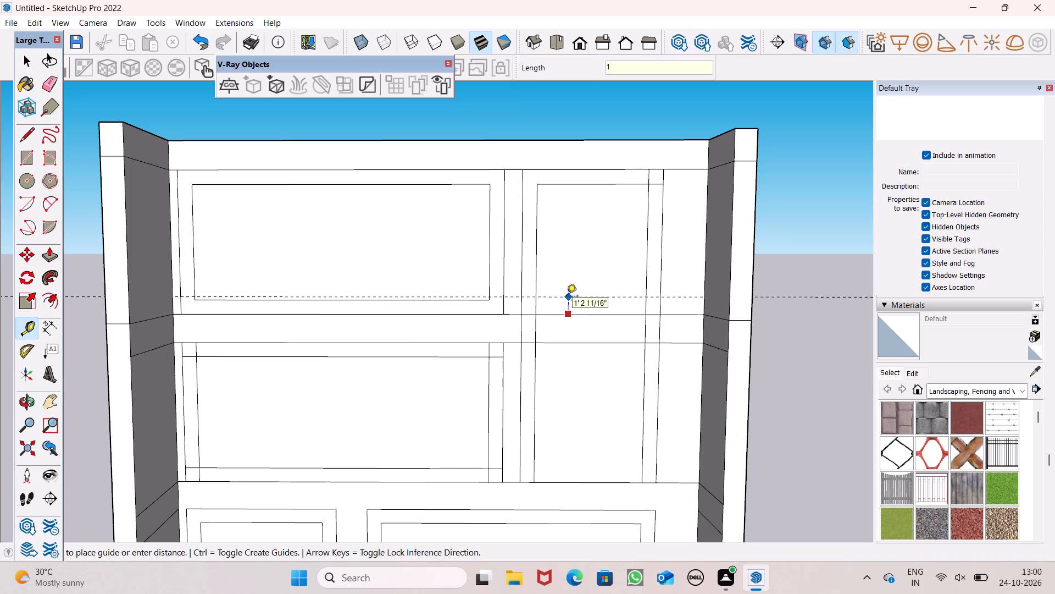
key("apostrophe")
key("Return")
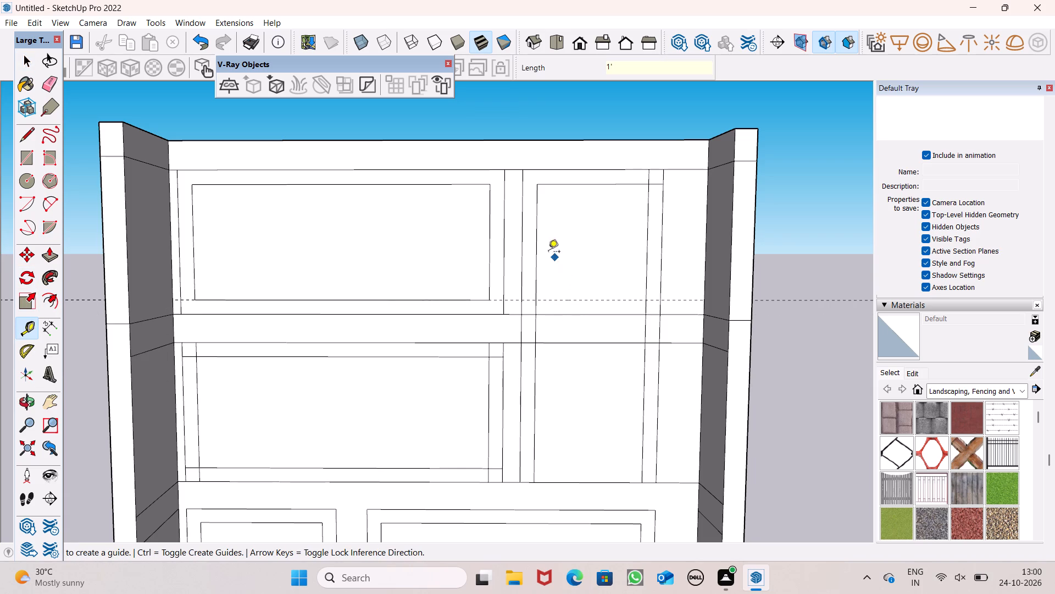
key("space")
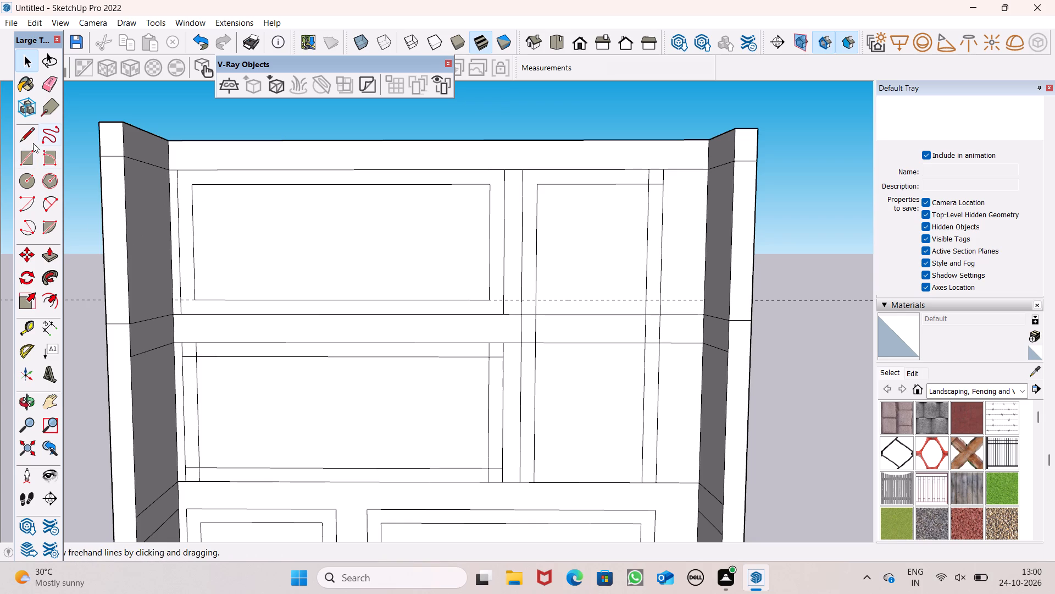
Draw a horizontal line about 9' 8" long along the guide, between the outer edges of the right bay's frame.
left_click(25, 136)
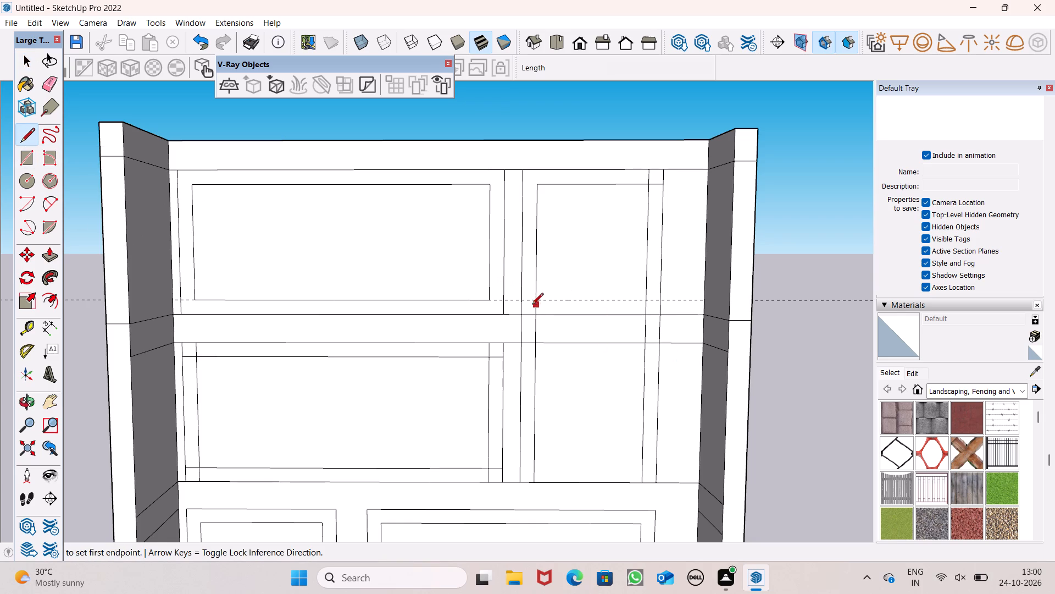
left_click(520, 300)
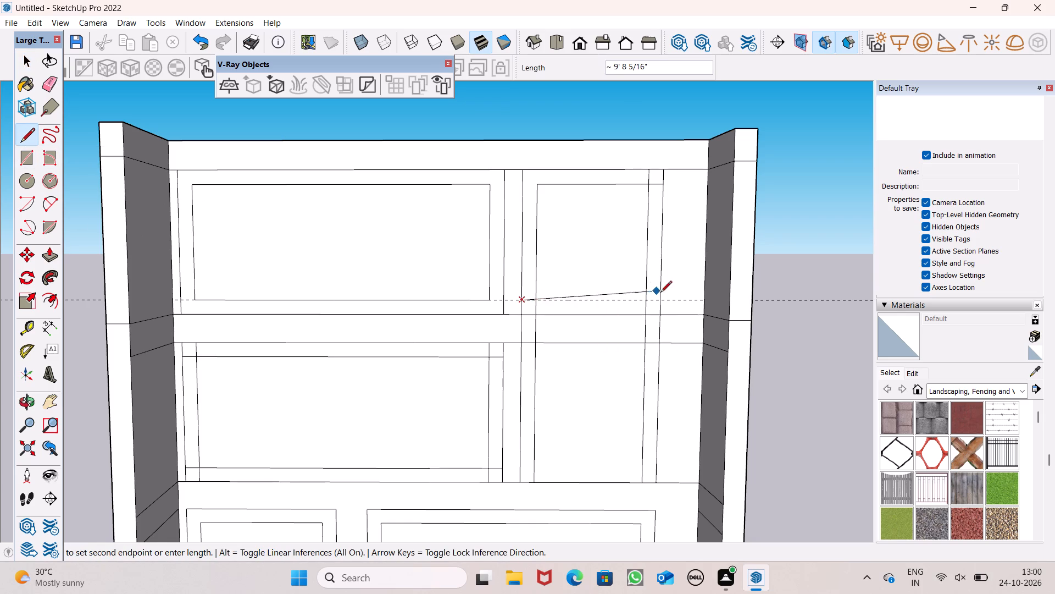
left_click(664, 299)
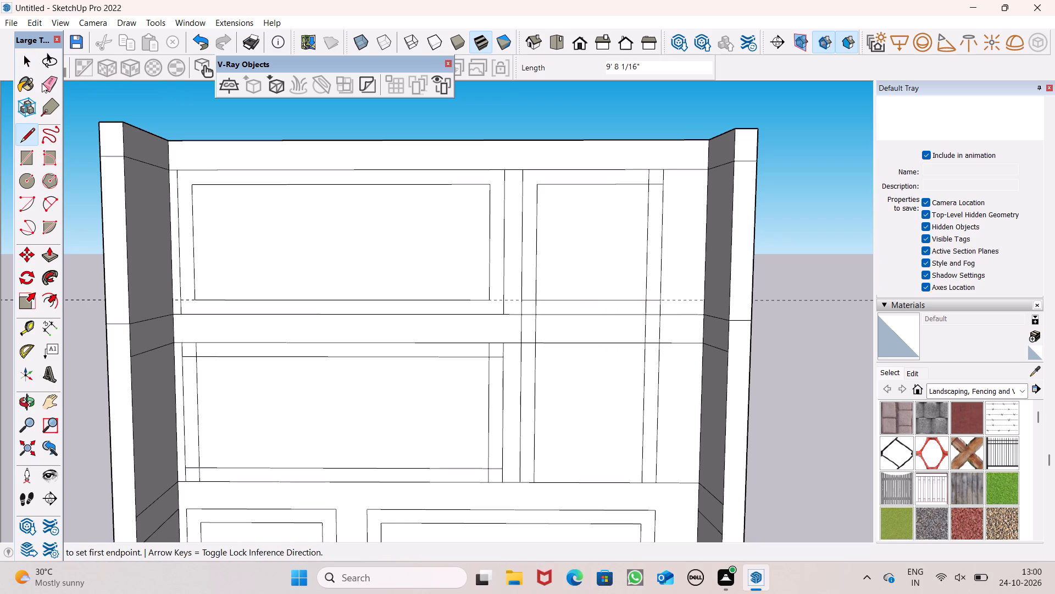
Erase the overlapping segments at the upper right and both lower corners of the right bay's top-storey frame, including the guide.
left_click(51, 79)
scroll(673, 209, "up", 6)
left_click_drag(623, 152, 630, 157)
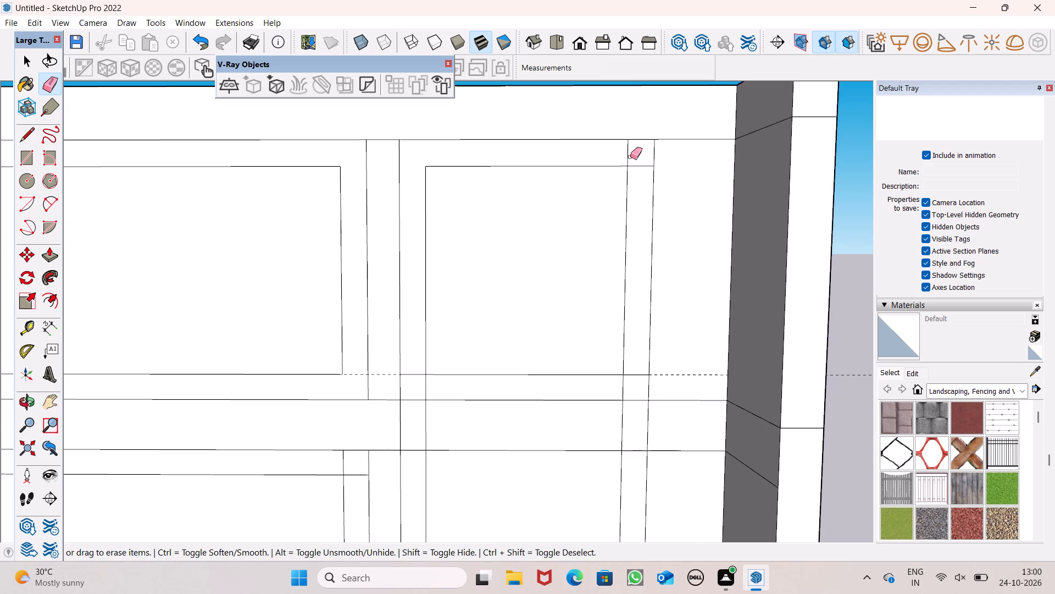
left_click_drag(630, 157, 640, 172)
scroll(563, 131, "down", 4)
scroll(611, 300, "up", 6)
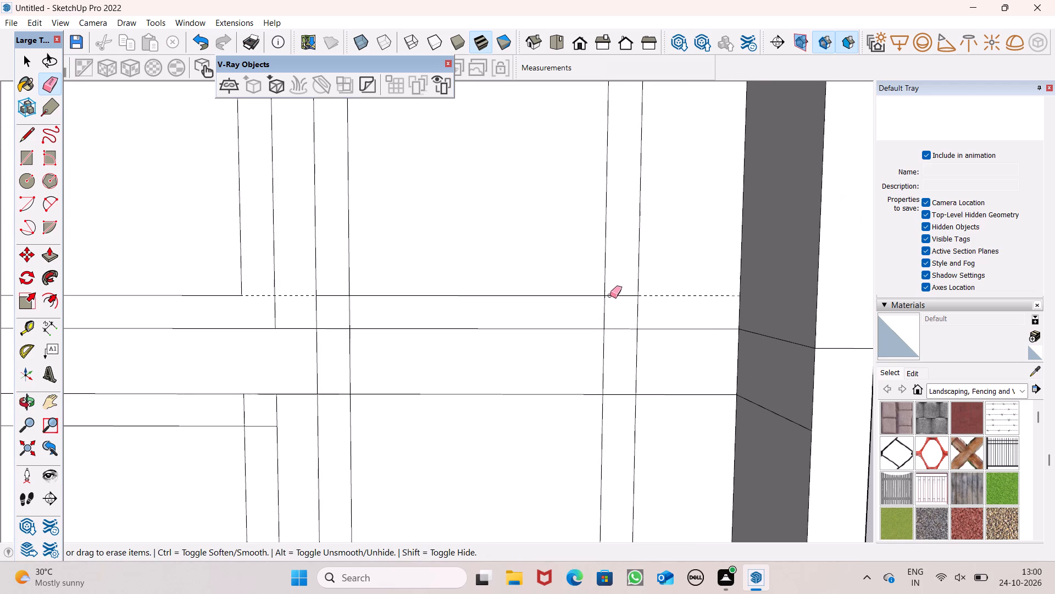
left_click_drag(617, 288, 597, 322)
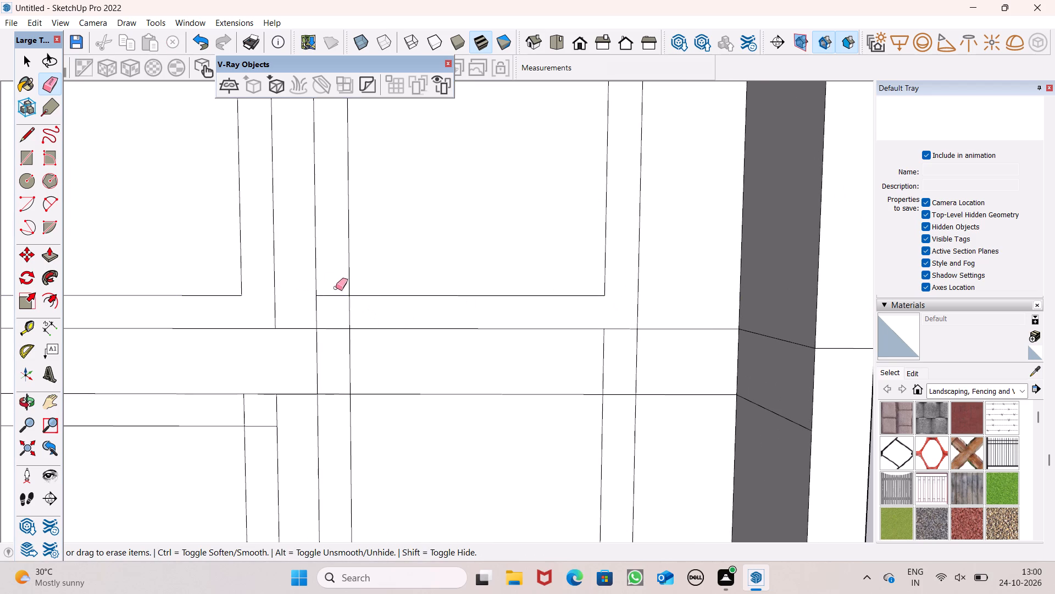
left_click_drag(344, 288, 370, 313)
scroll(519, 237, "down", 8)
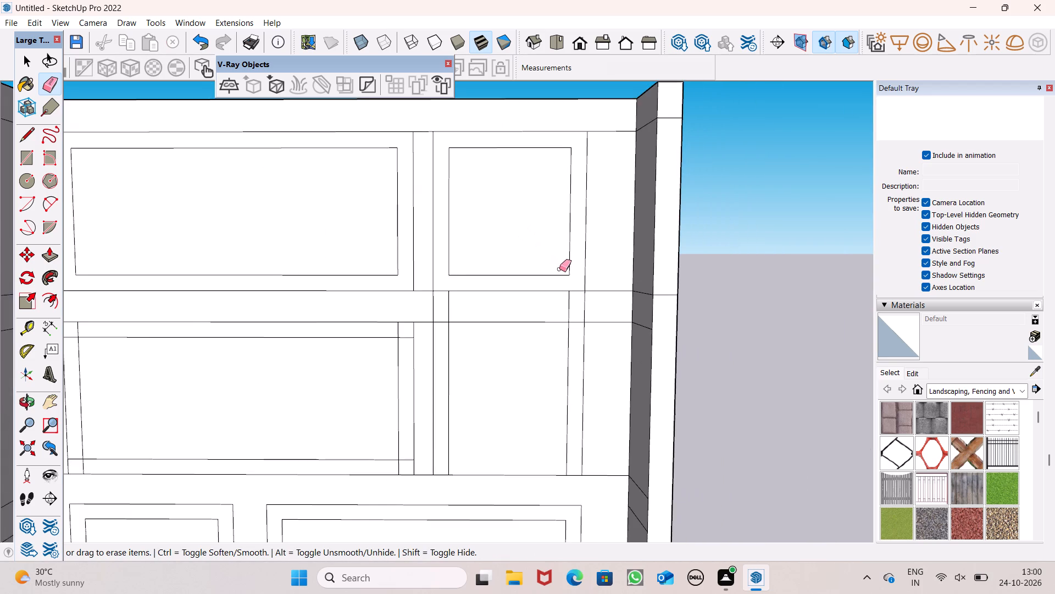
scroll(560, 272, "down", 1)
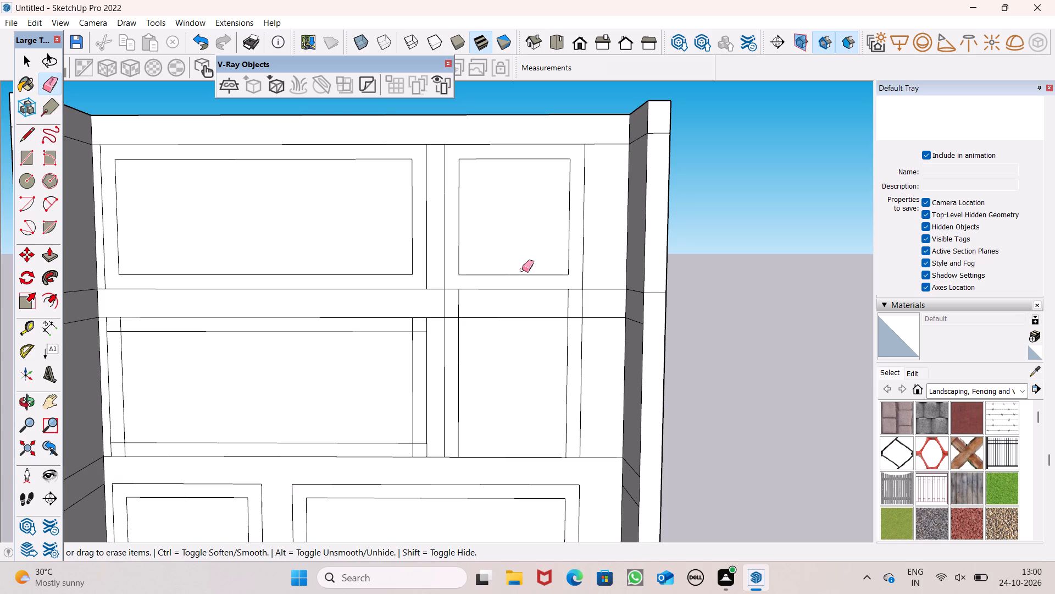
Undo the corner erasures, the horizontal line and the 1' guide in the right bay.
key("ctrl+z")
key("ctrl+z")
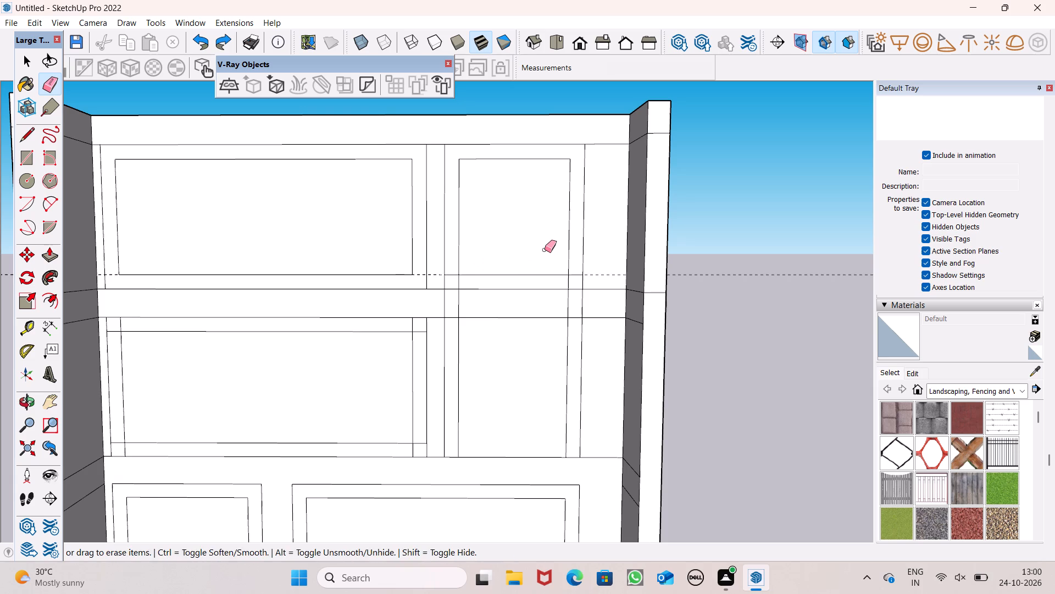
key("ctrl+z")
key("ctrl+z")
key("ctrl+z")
Remove the two horizontal floor-band lines crossing the inner opening of the right bay's two-storey frame.
left_click_drag(514, 289, 523, 316)
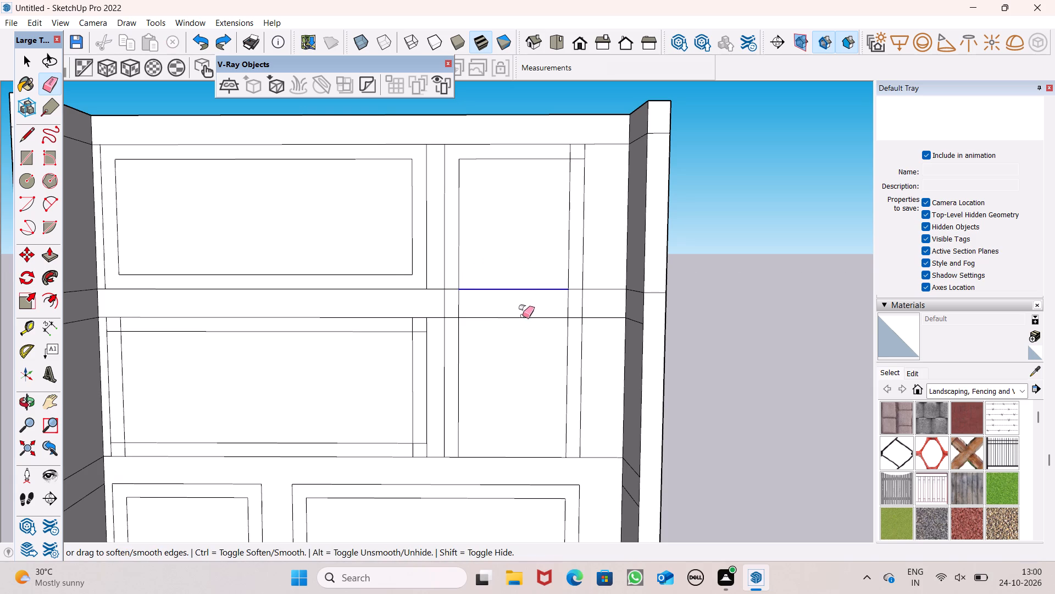
left_click_drag(524, 318, 524, 340)
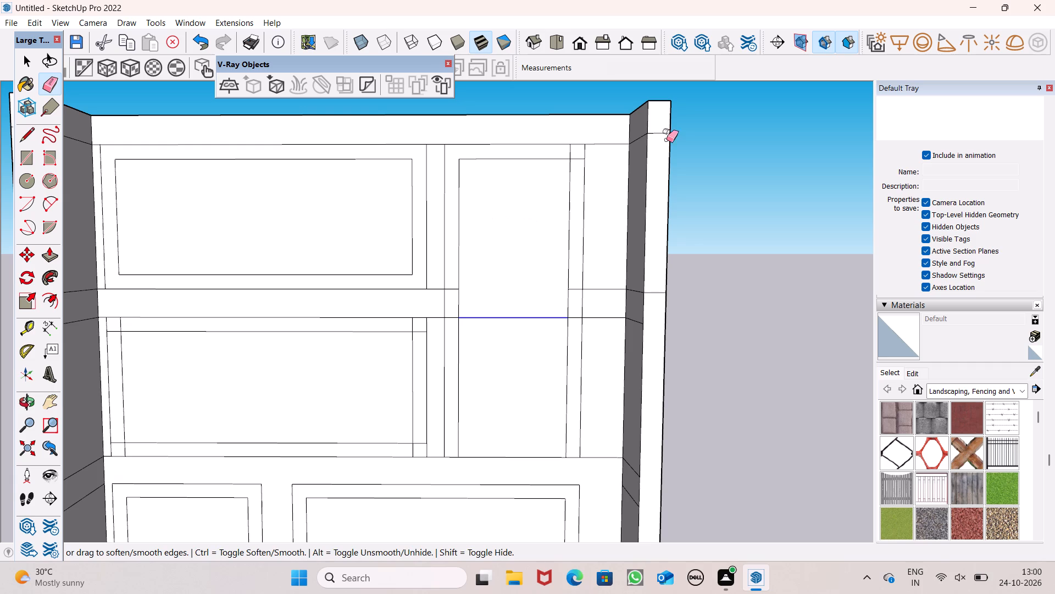
key("space")
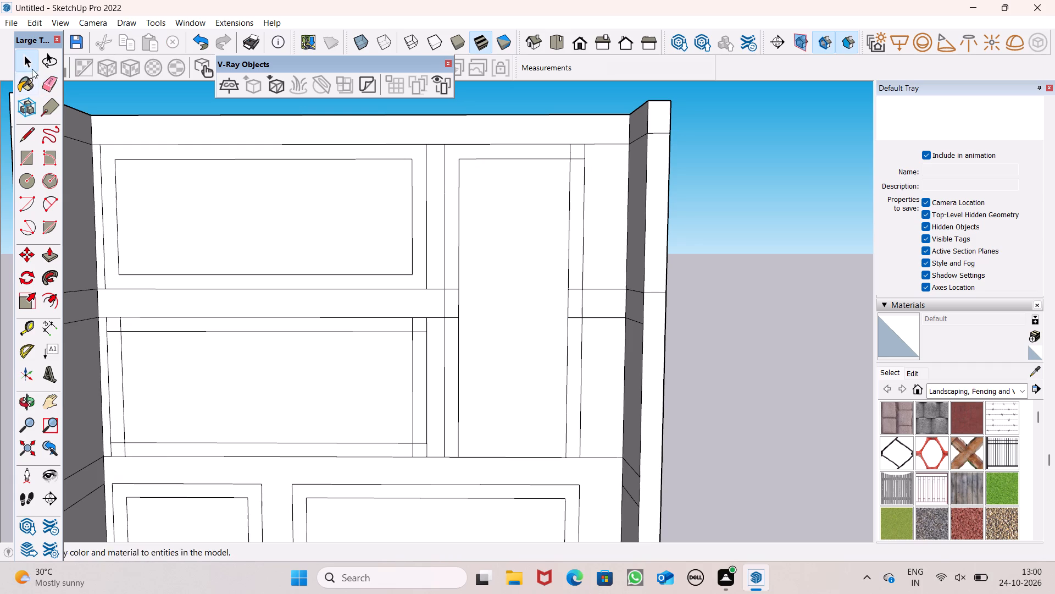
Erase the floor-band line segments crossing the right bay's left vertical strip and the gap between the two bays.
left_click(47, 76)
scroll(487, 243, "up", 3)
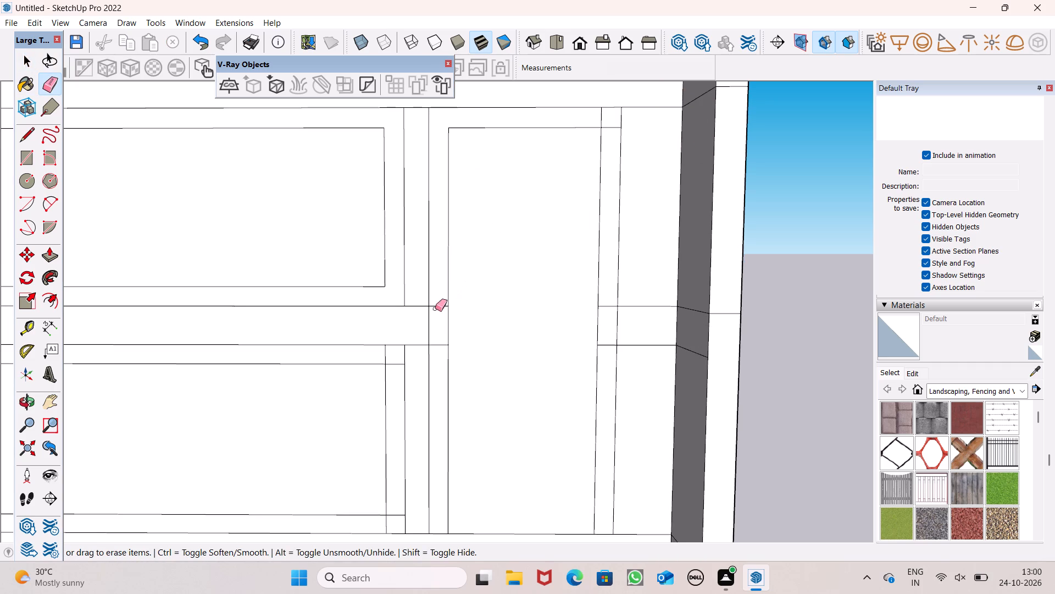
left_click_drag(437, 307, 441, 349)
left_click_drag(416, 301, 419, 352)
scroll(408, 289, "down", 4)
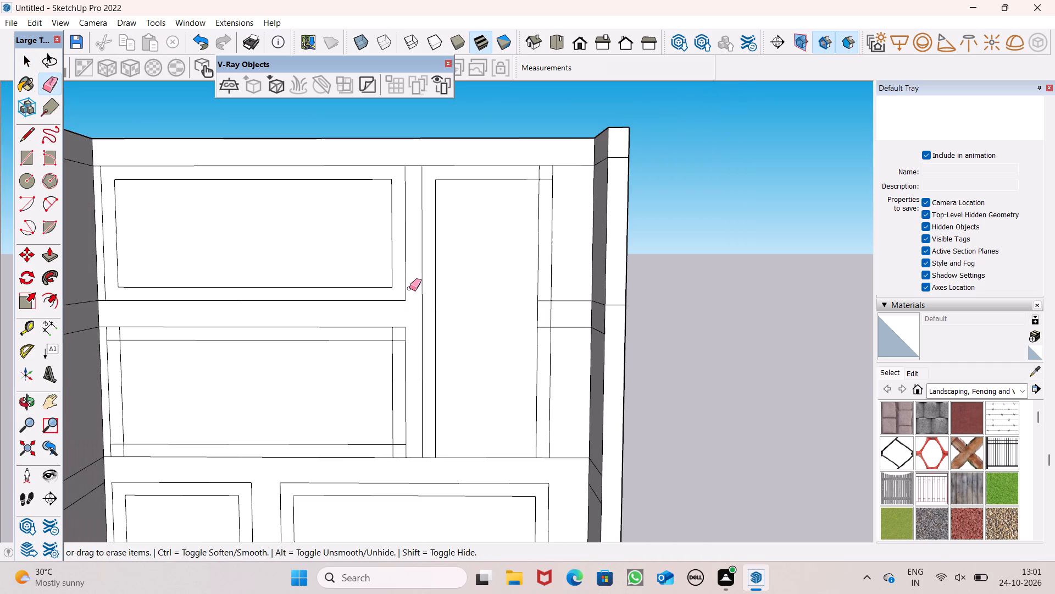
Erase the overlapping segments at both left corners of the left bay's second-from-top frame, including the line stubs reaching the side wall.
scroll(41, 375, "up", 6)
scroll(98, 368, "up", 4)
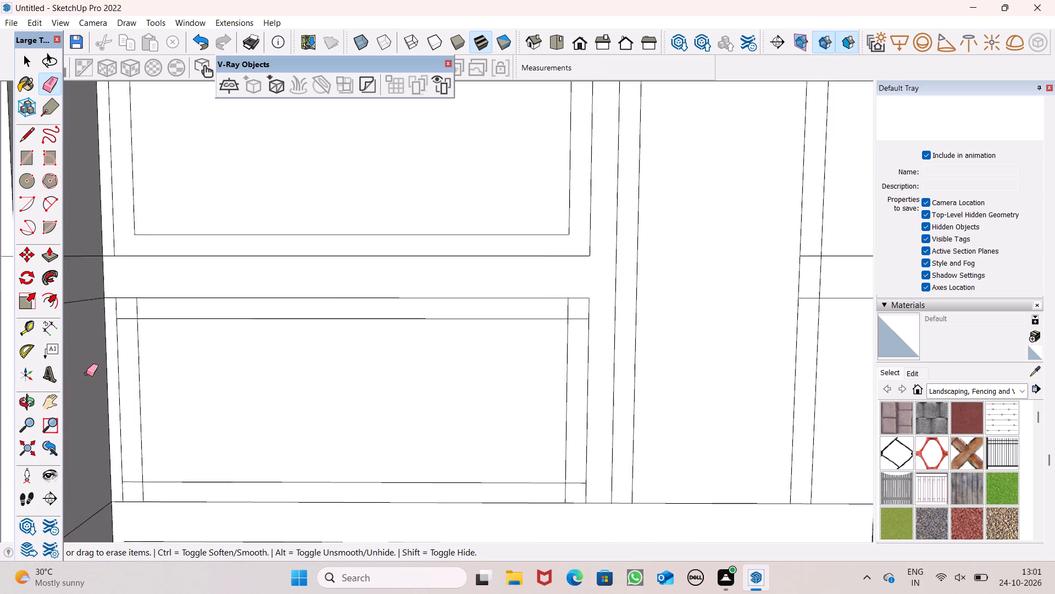
scroll(86, 373, "up", 3)
scroll(133, 315, "up", 6)
left_click_drag(134, 311, 152, 283)
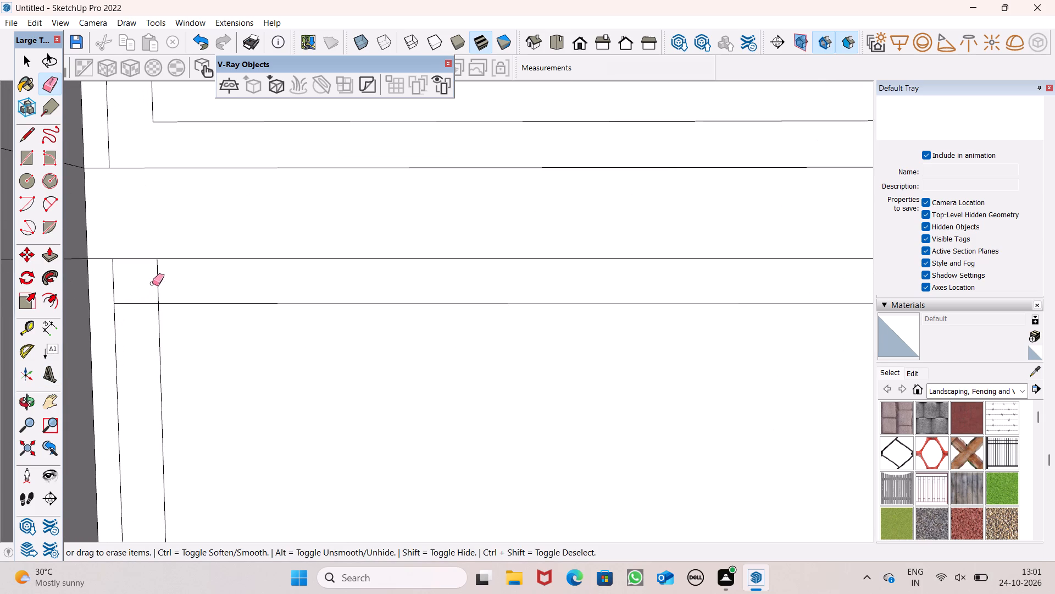
left_click_drag(152, 283, 167, 280)
left_click(99, 257)
scroll(179, 214, "down", 7)
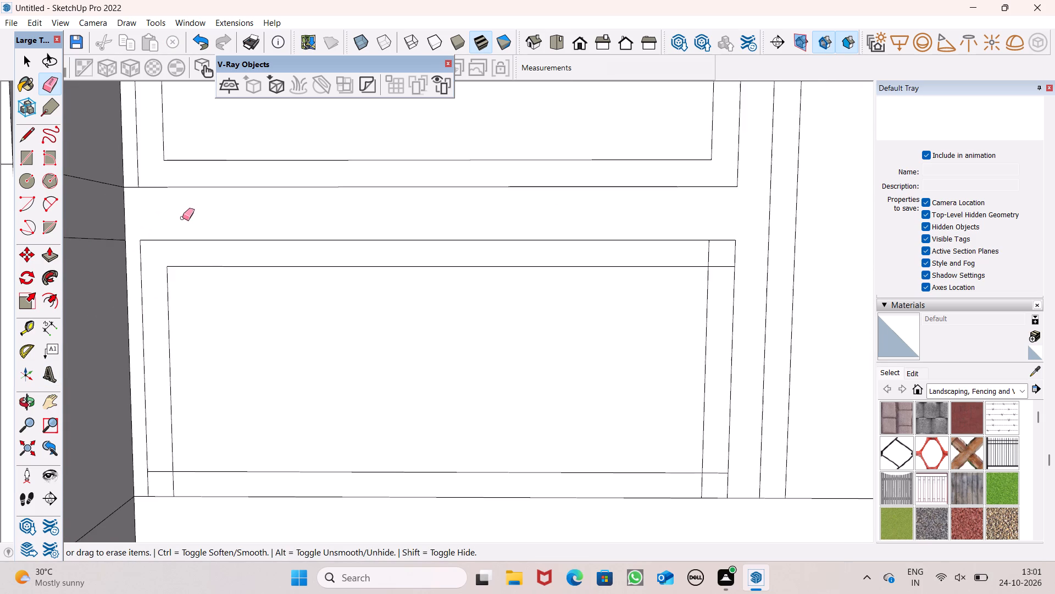
scroll(164, 475, "up", 6)
left_click(129, 466)
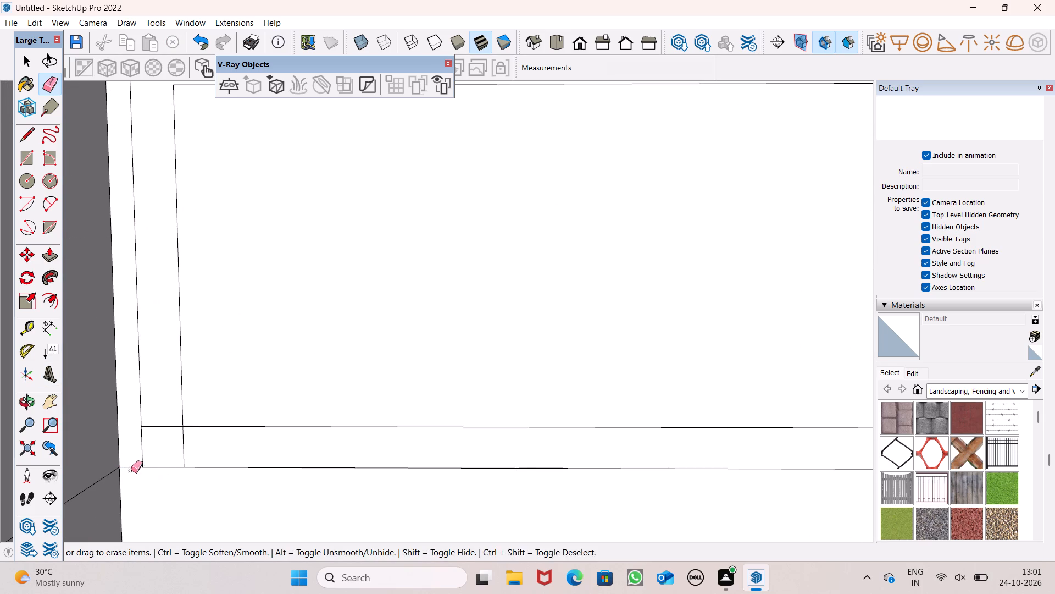
left_click_drag(166, 419, 191, 448)
Erase the overlapping segments at both right corners of that frame and the bottom line crossing the gap between the bays.
scroll(132, 355, "down", 7)
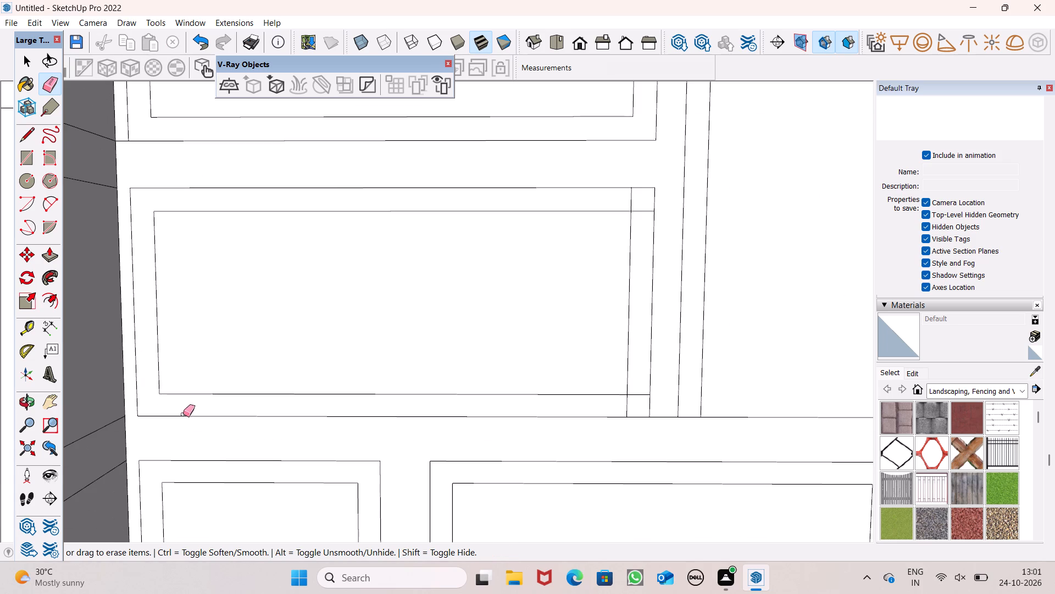
scroll(584, 289, "up", 4)
left_click_drag(641, 167, 647, 167)
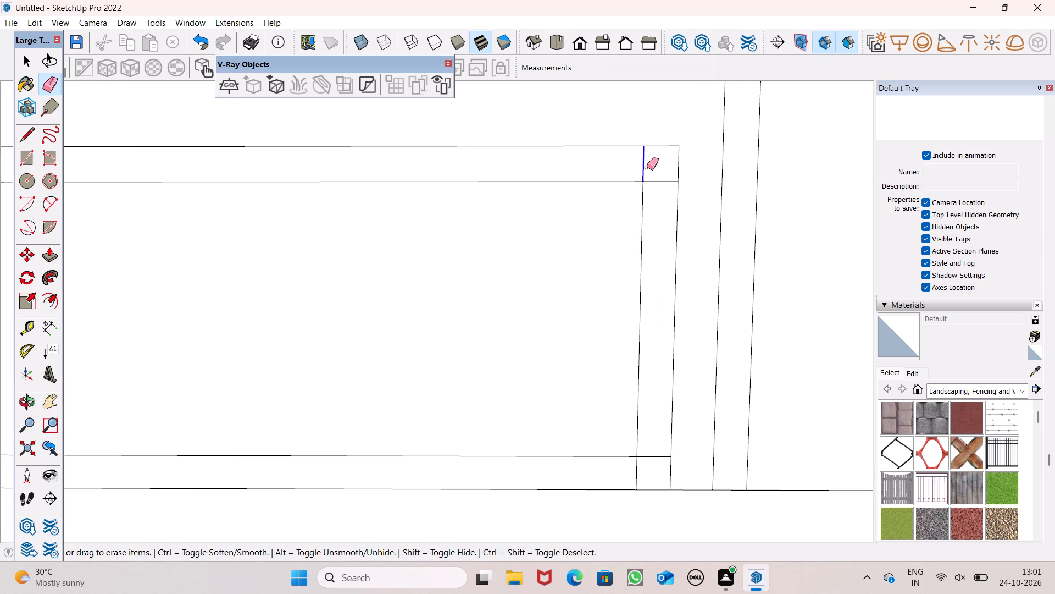
left_click_drag(647, 167, 654, 189)
scroll(308, 289, "down", 1)
scroll(576, 460, "up", 4)
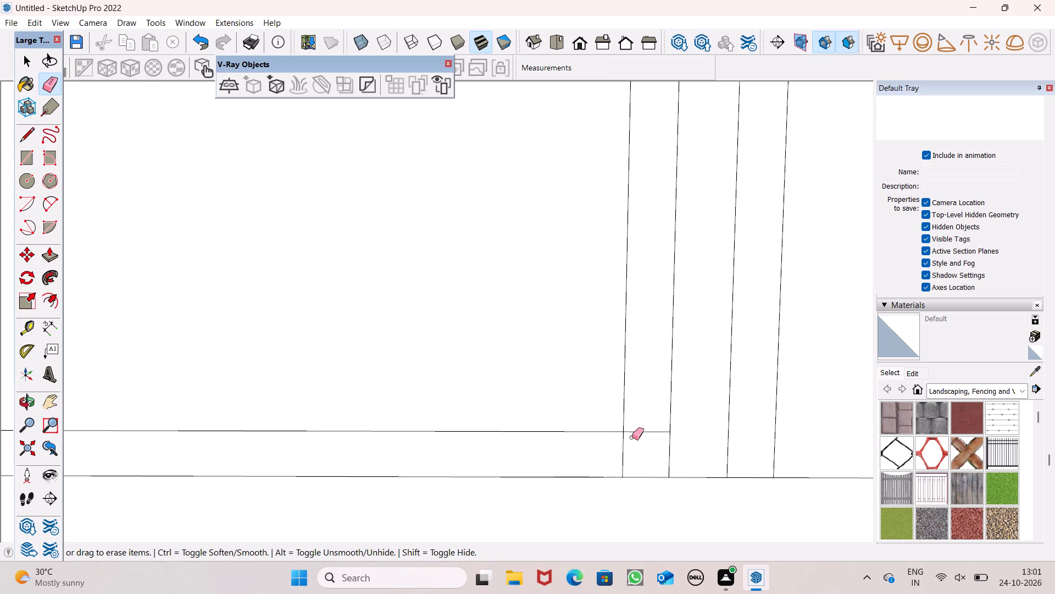
left_click_drag(632, 428, 648, 438)
left_click_drag(679, 470, 678, 476)
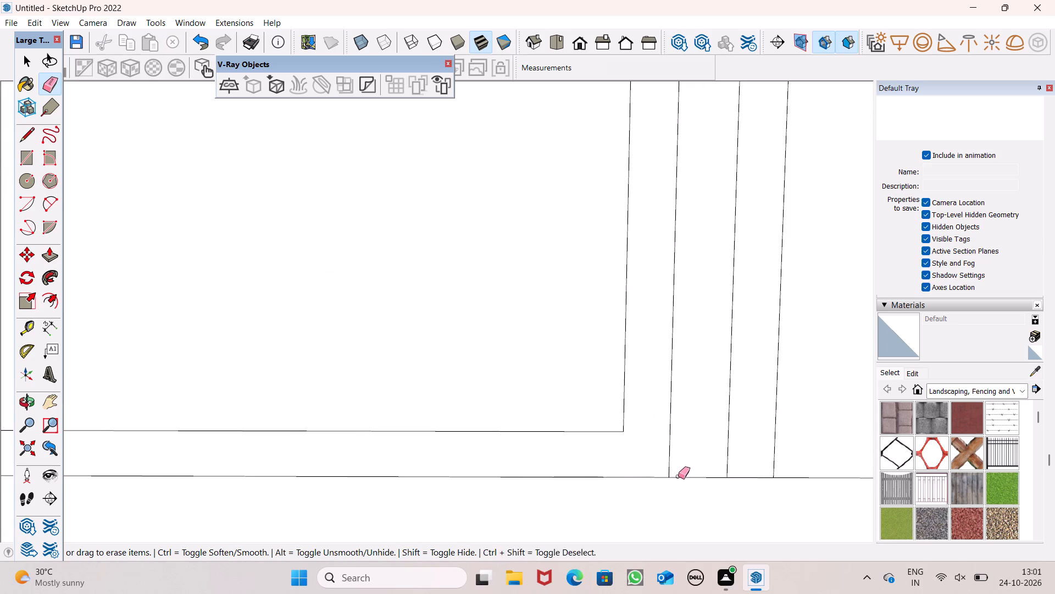
left_click_drag(678, 476, 678, 485)
Erase the line stubs joining the left bay's top-storey frame to the left side wall at its upper and lower corners.
scroll(416, 382, "down", 11)
scroll(474, 419, "down", 7)
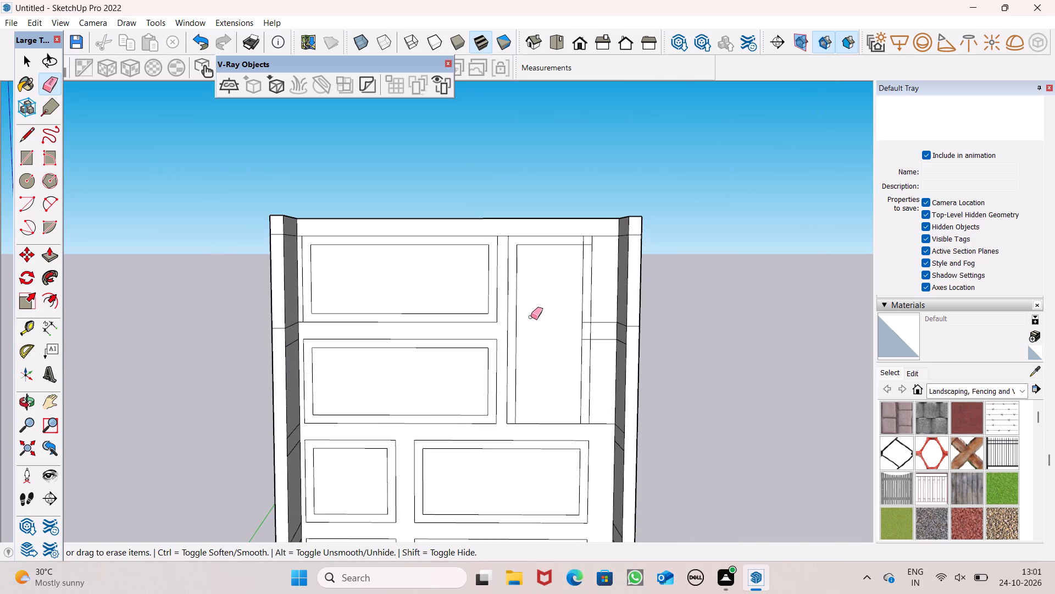
scroll(307, 253, "up", 8)
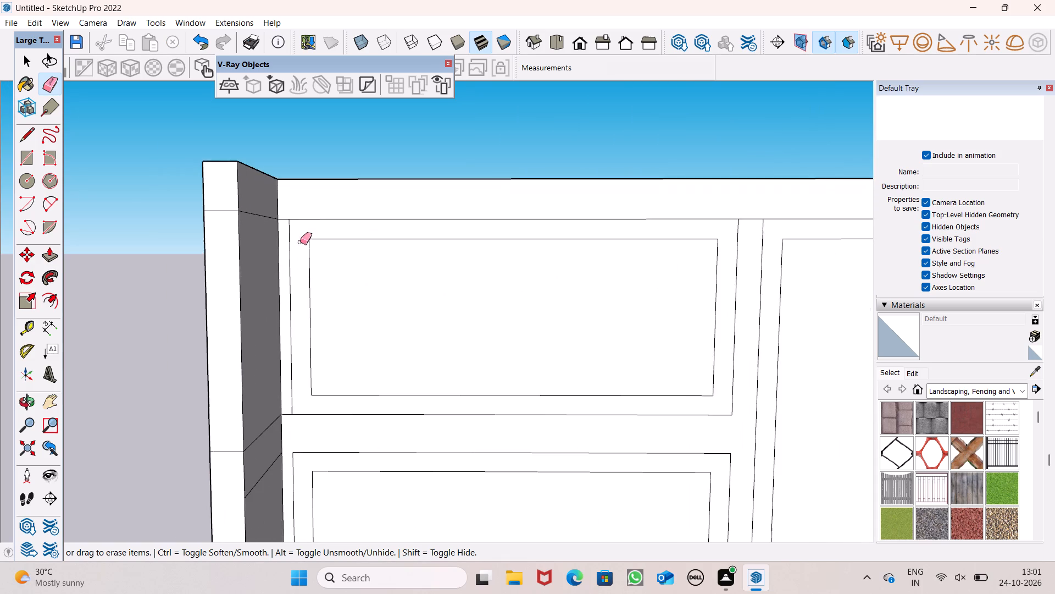
scroll(295, 205, "up", 6)
left_click(275, 224)
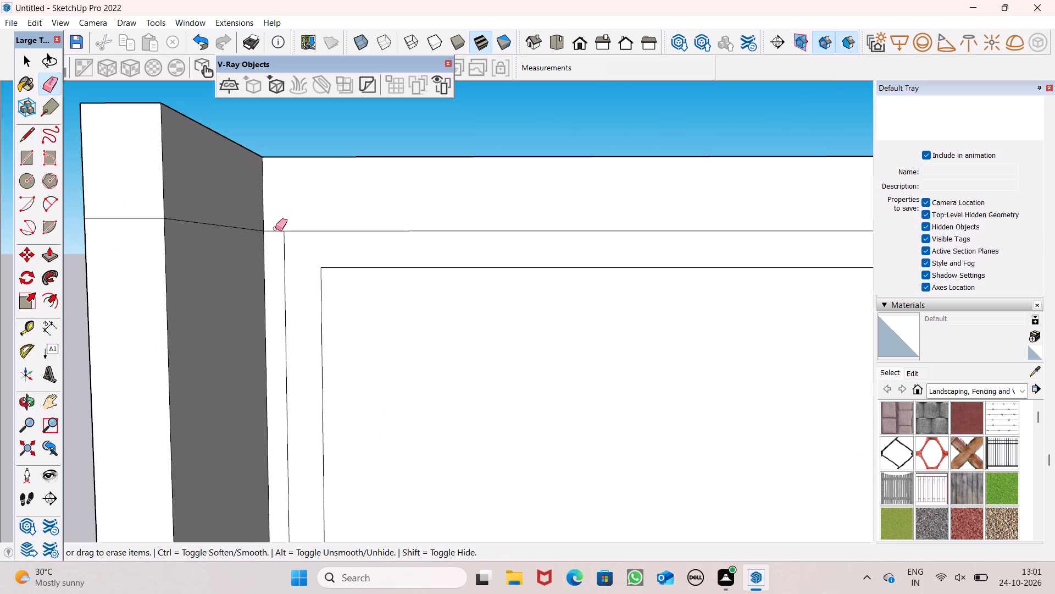
left_click_drag(275, 228, 274, 234)
scroll(280, 208, "down", 5)
scroll(299, 464, "up", 4)
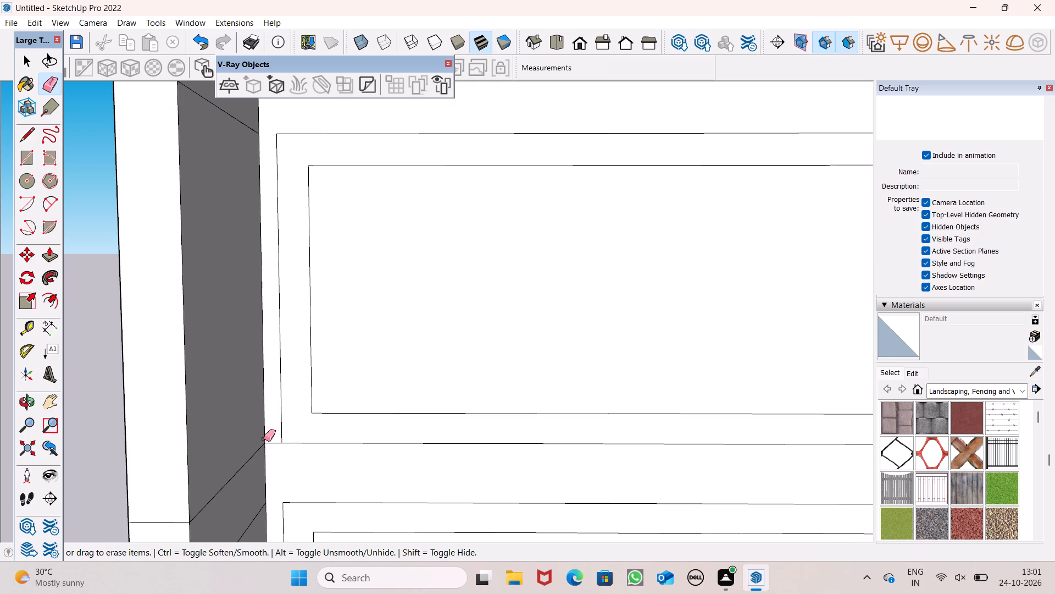
left_click_drag(267, 435, 269, 449)
Erase the top line between the two bays, the upper right corner overlap of the two-storey frame and its stub to the right wall.
scroll(201, 354, "down", 11)
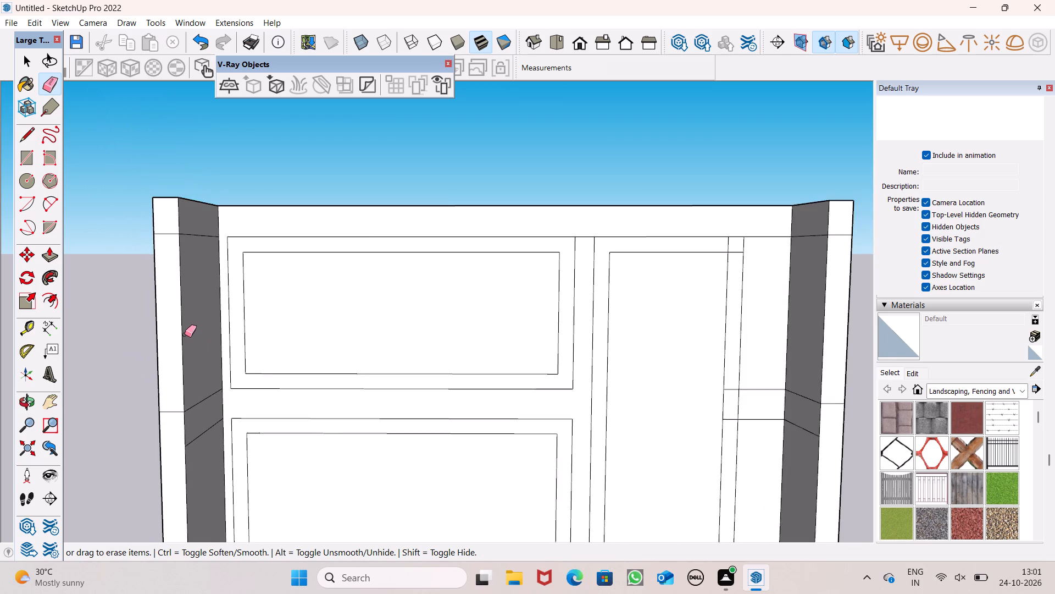
scroll(182, 328, "down", 3)
scroll(503, 307, "up", 6)
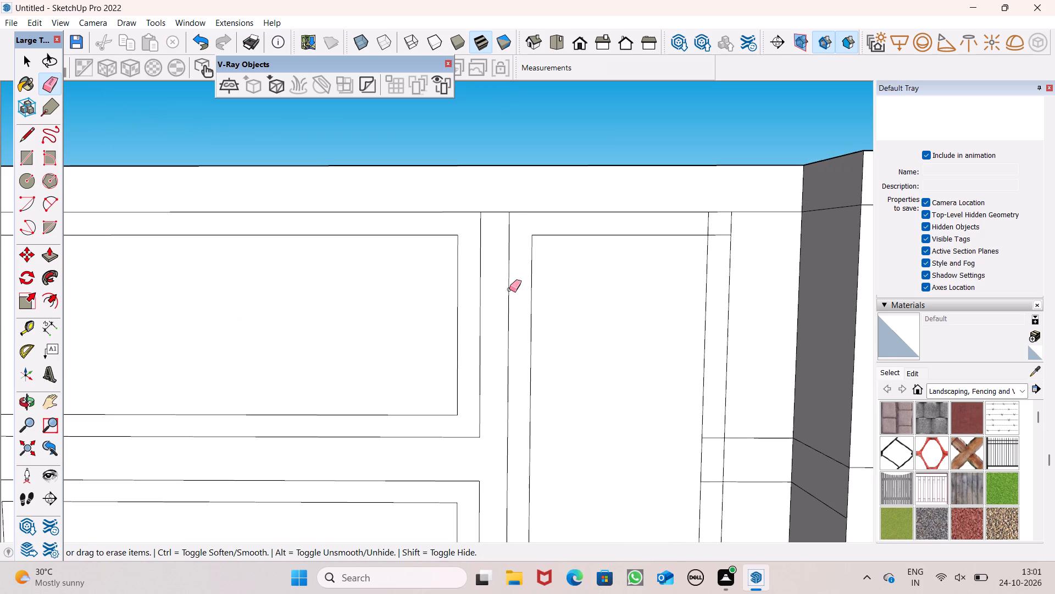
left_click_drag(487, 209, 489, 214)
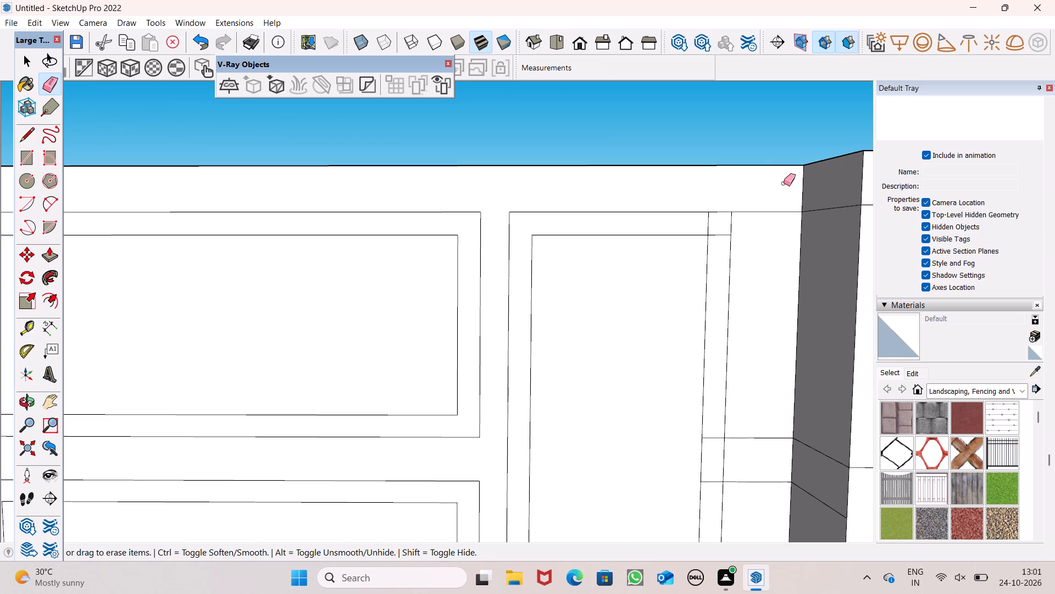
scroll(725, 227, "up", 6)
left_click_drag(690, 224, 714, 255)
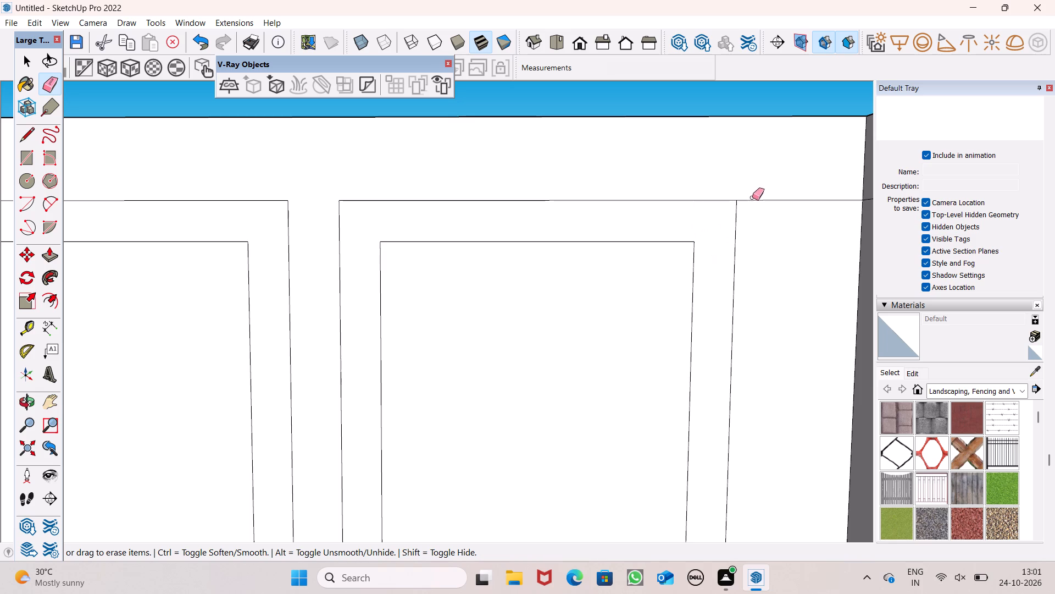
left_click_drag(753, 196, 762, 208)
Erase the two floor-band lines crossing the two-storey frame's right strip and continuing to the right side wall.
scroll(621, 165, "down", 6)
scroll(671, 319, "down", 3)
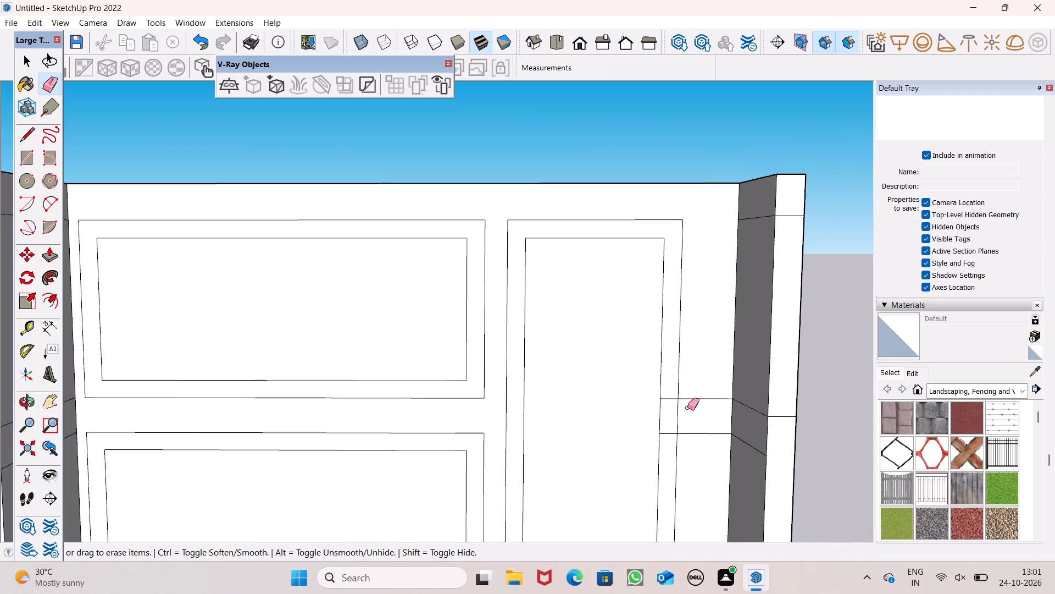
scroll(711, 428, "up", 5)
left_click_drag(692, 378, 687, 457)
scroll(652, 457, "up", 5)
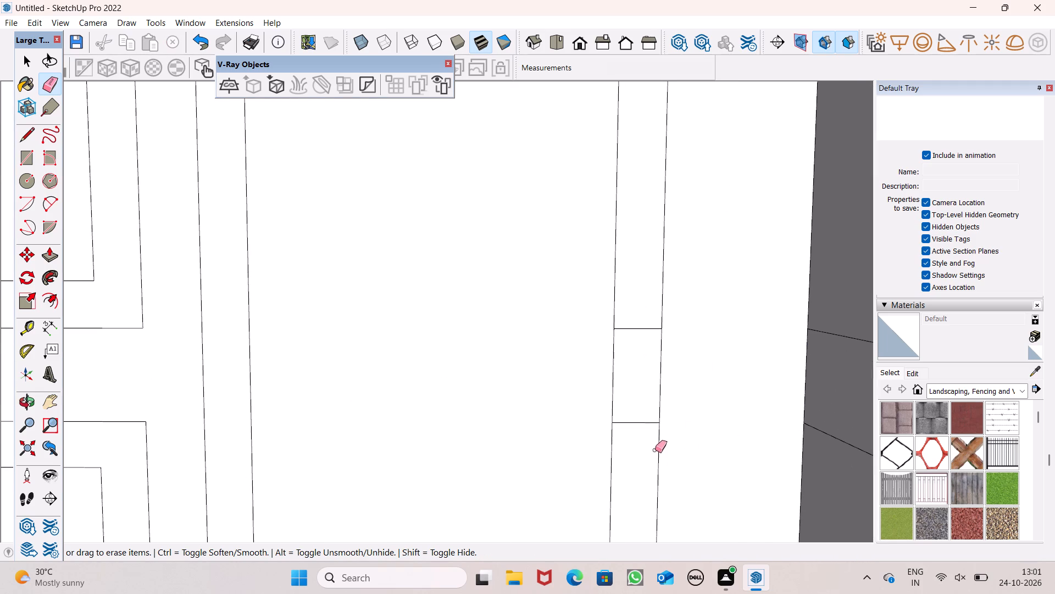
left_click_drag(643, 433, 643, 428)
left_click_drag(632, 315, 632, 346)
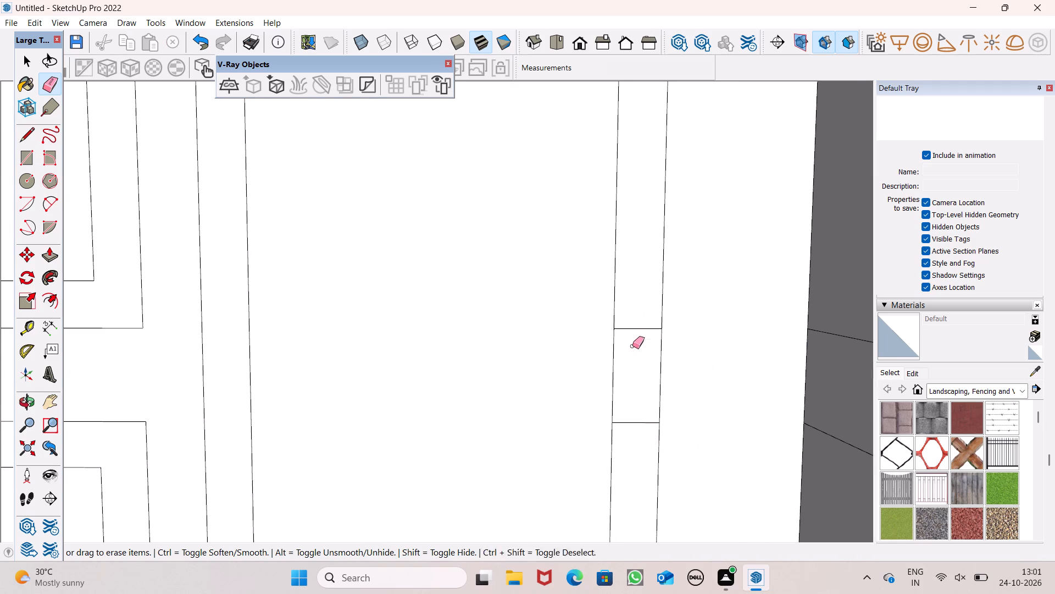
left_click_drag(632, 346, 632, 347)
left_click_drag(629, 403, 628, 439)
Place a horizontal guide 1' above the bottom edge of the right bay's two-storey frame.
scroll(538, 285, "down", 8)
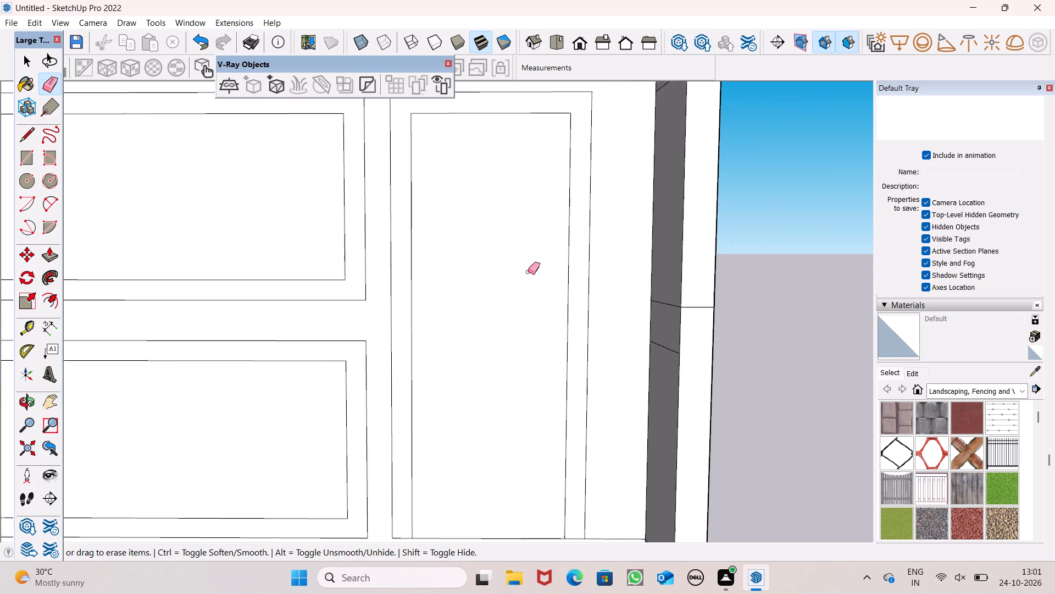
scroll(528, 272, "down", 2)
scroll(541, 227, "down", 5)
scroll(713, 212, "down", 3)
scroll(651, 253, "down", 4)
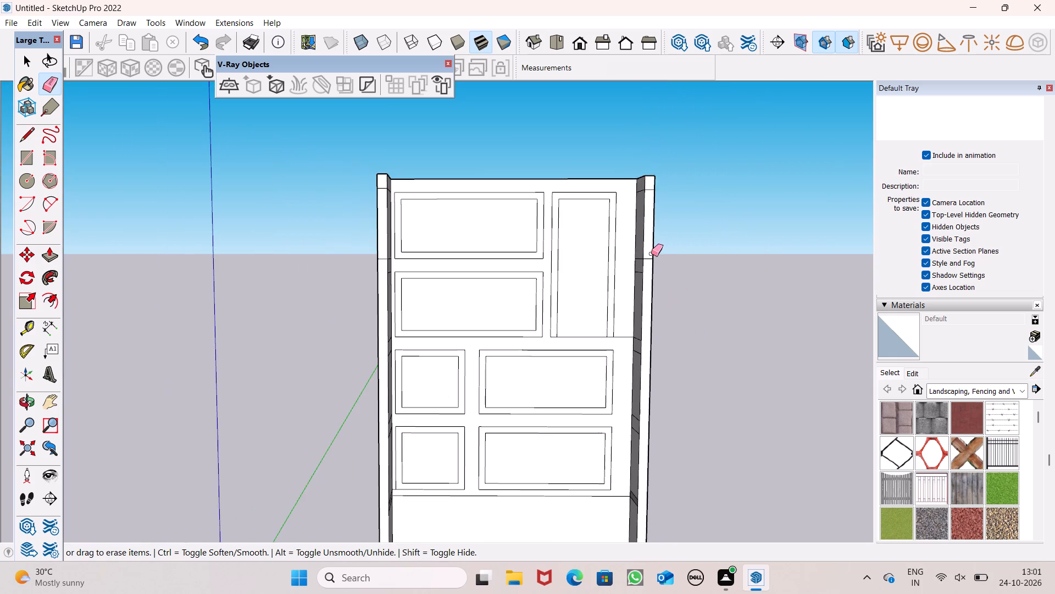
scroll(548, 382, "up", 6)
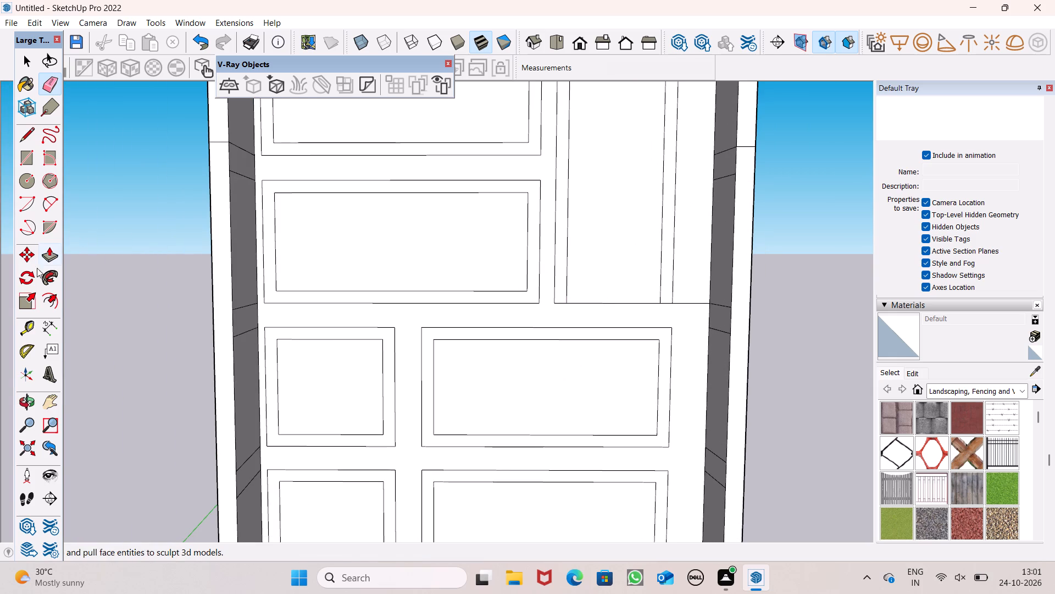
left_click(22, 329)
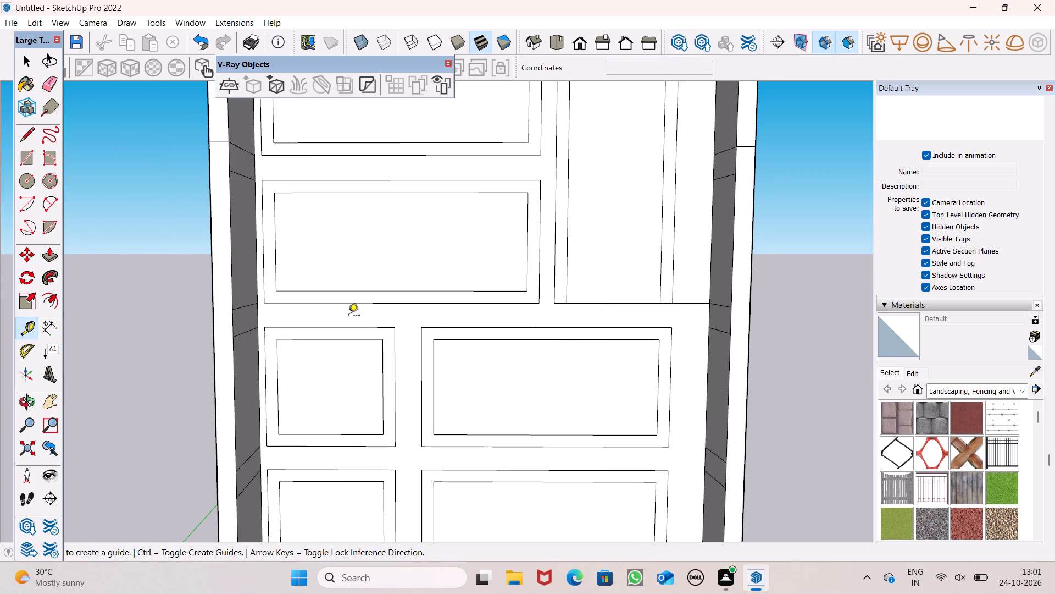
left_click(593, 304)
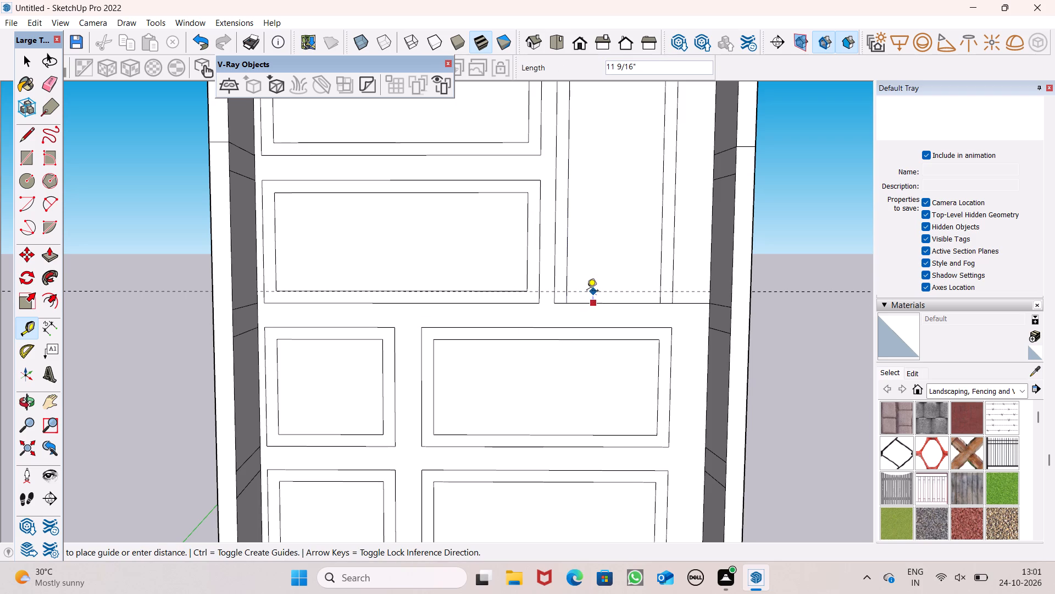
key("1")
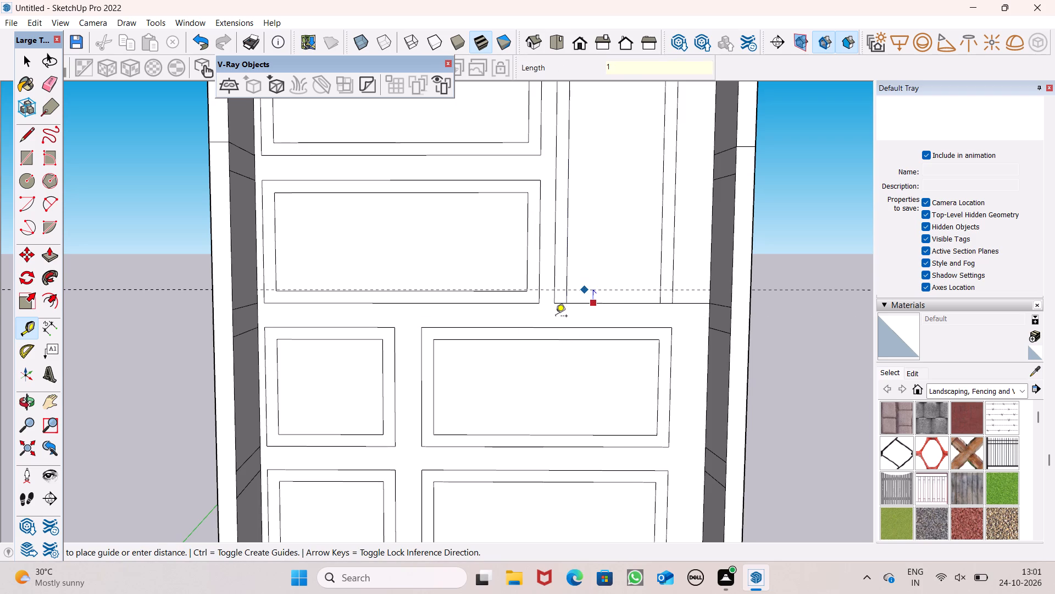
key("apostrophe")
key("Return")
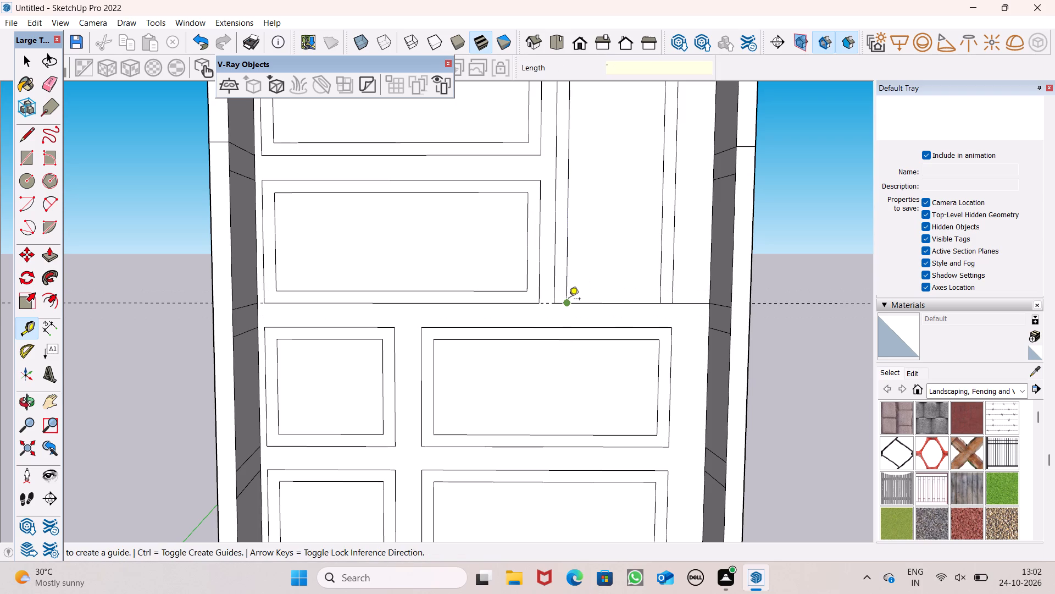
left_click(582, 304)
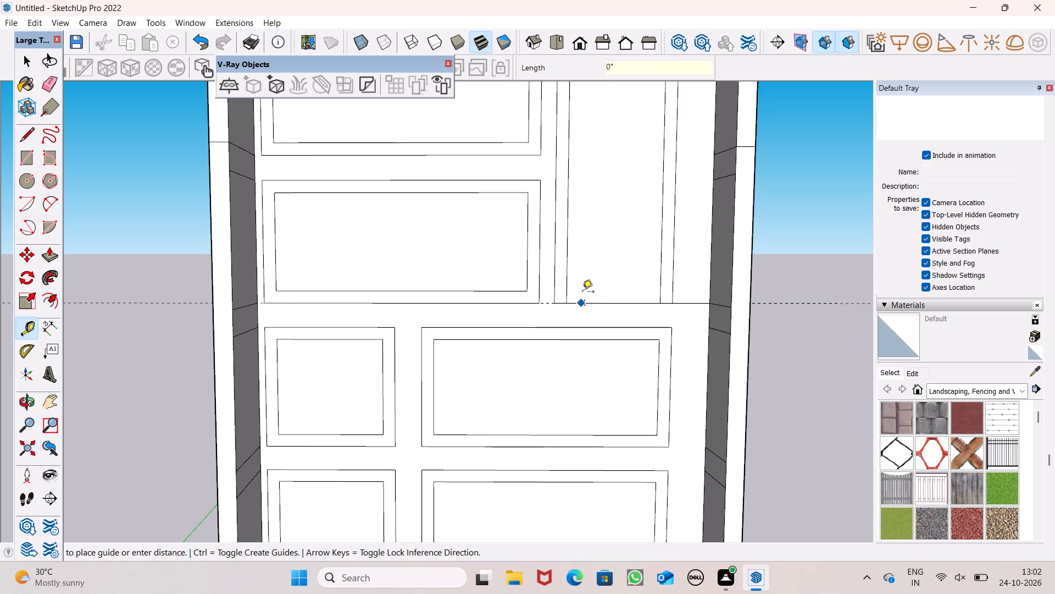
key("1")
key("apostrophe")
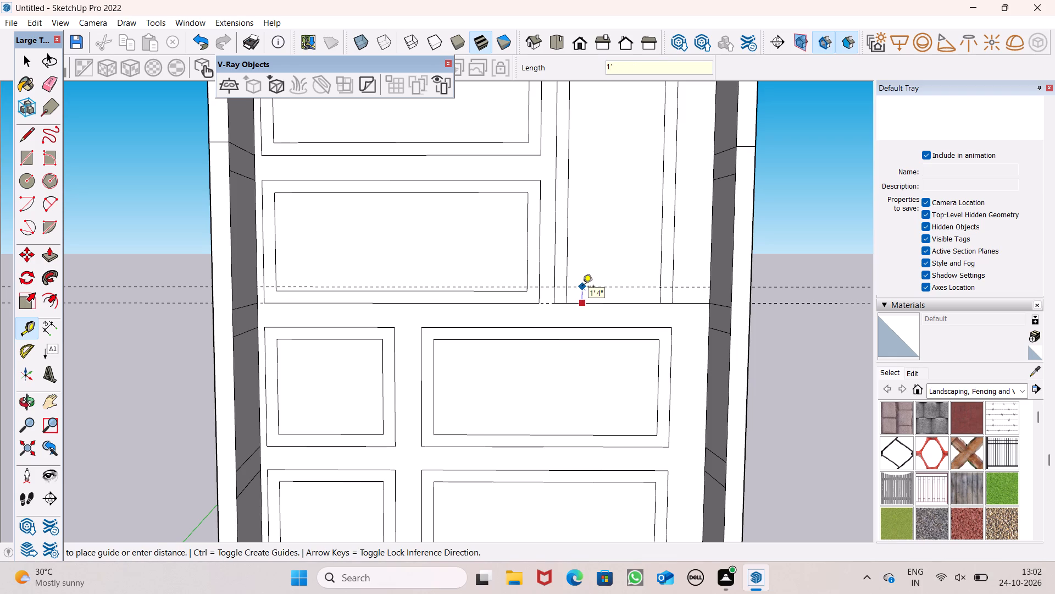
key("Return")
key("space")
type("n")
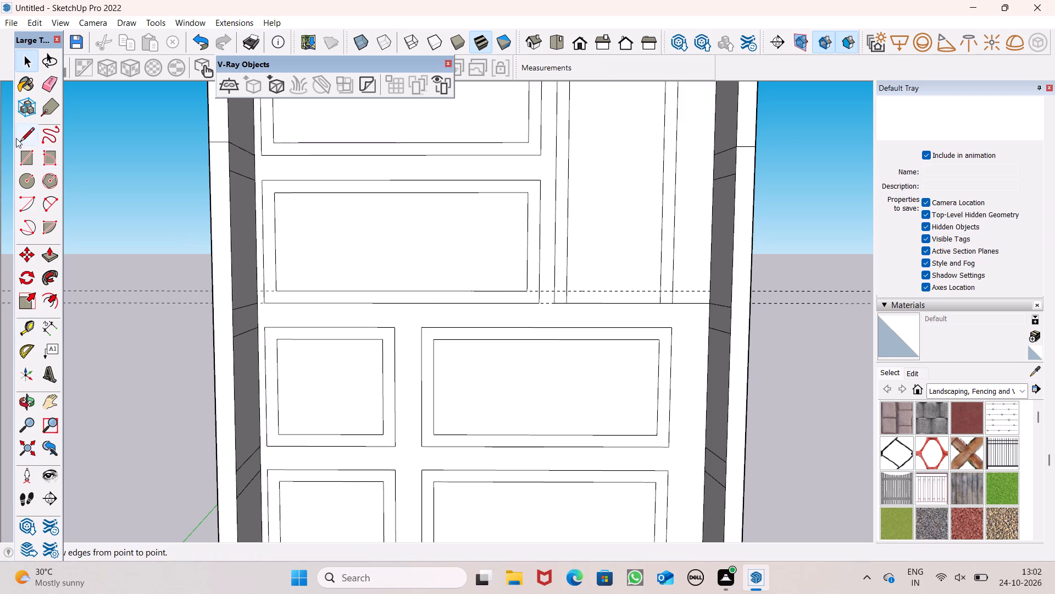
Draw a horizontal line about 9' 8" long along the guide between the outer edges of the two-storey frame.
left_click(23, 139)
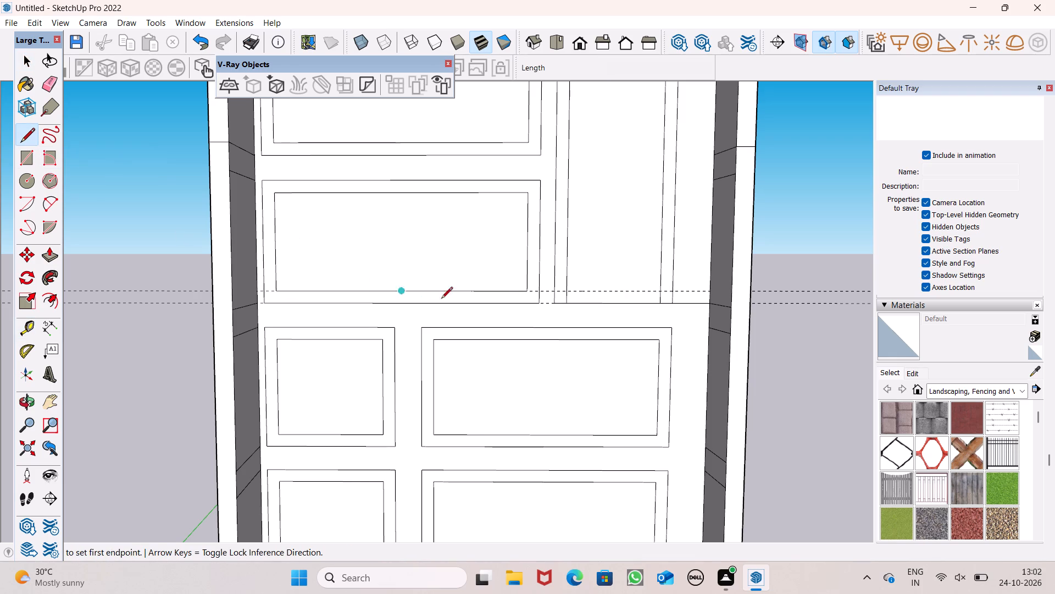
scroll(687, 312, "up", 6)
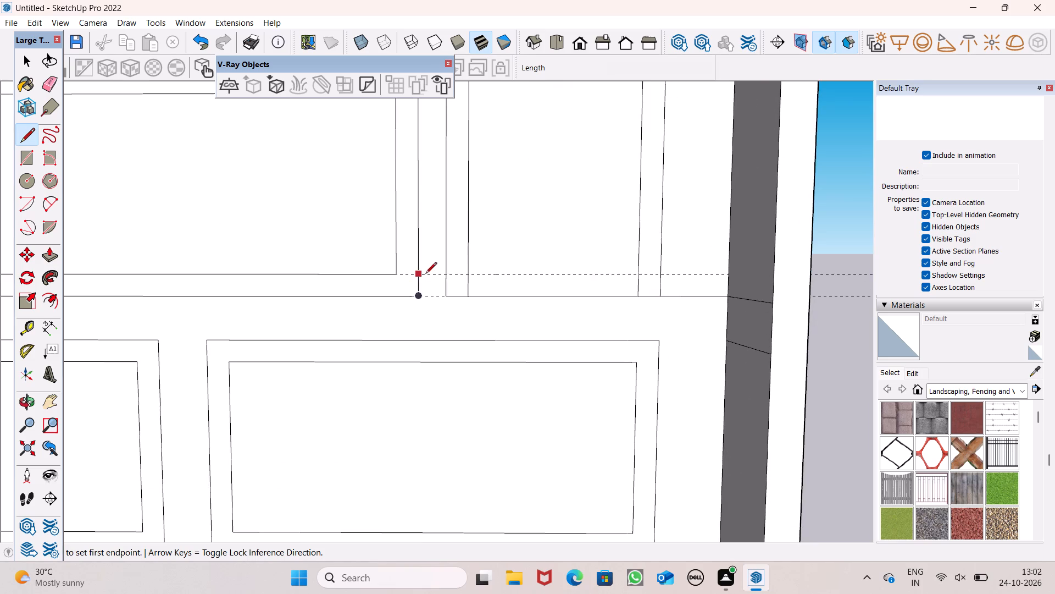
left_click(449, 274)
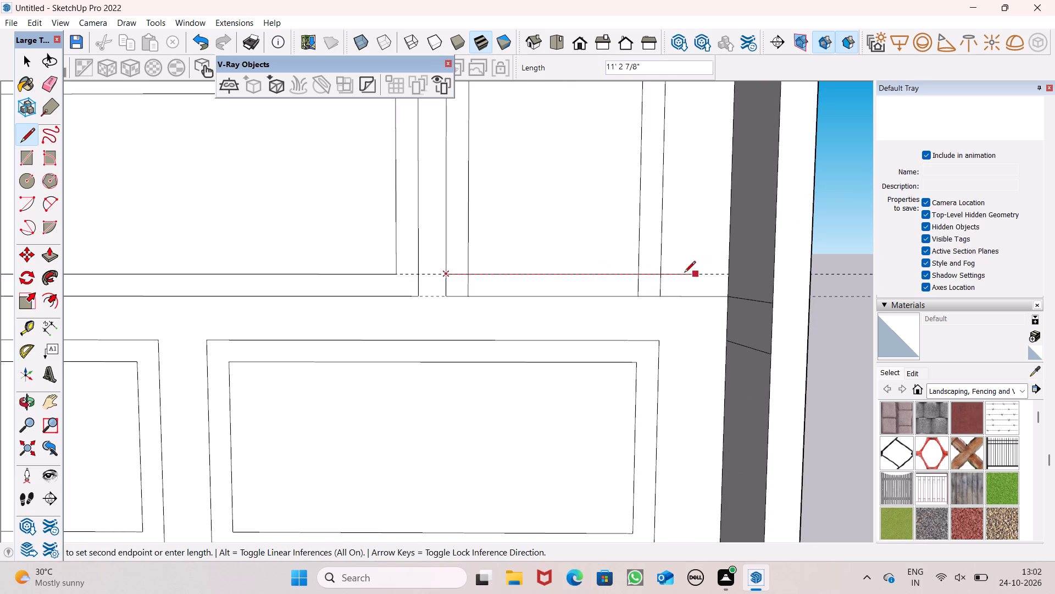
left_click(659, 272)
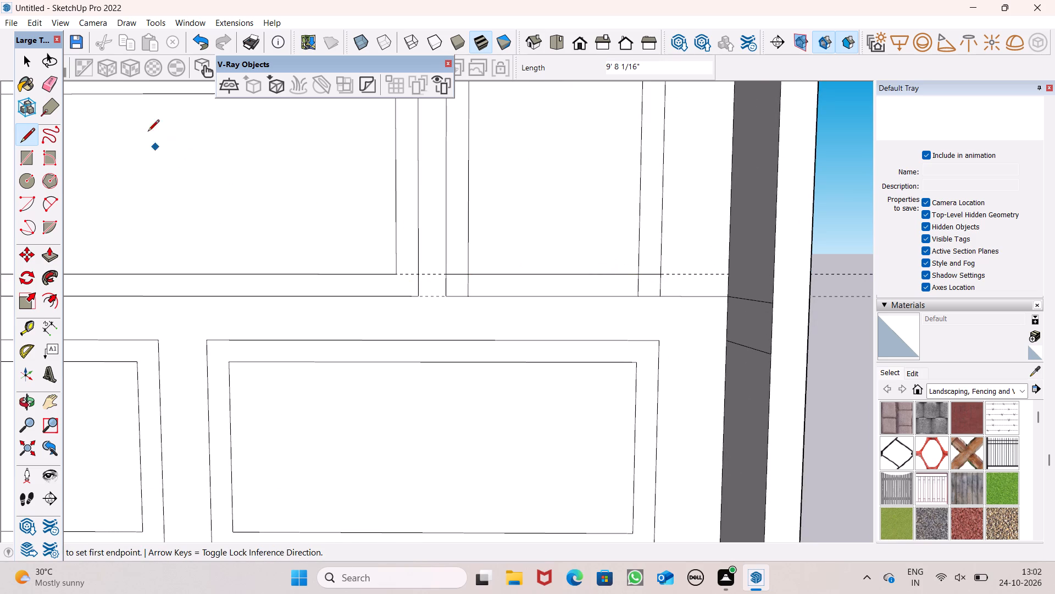
Erase the two horizontal guides running through the gap between the bays.
left_click(51, 84)
scroll(380, 258, "up", 5)
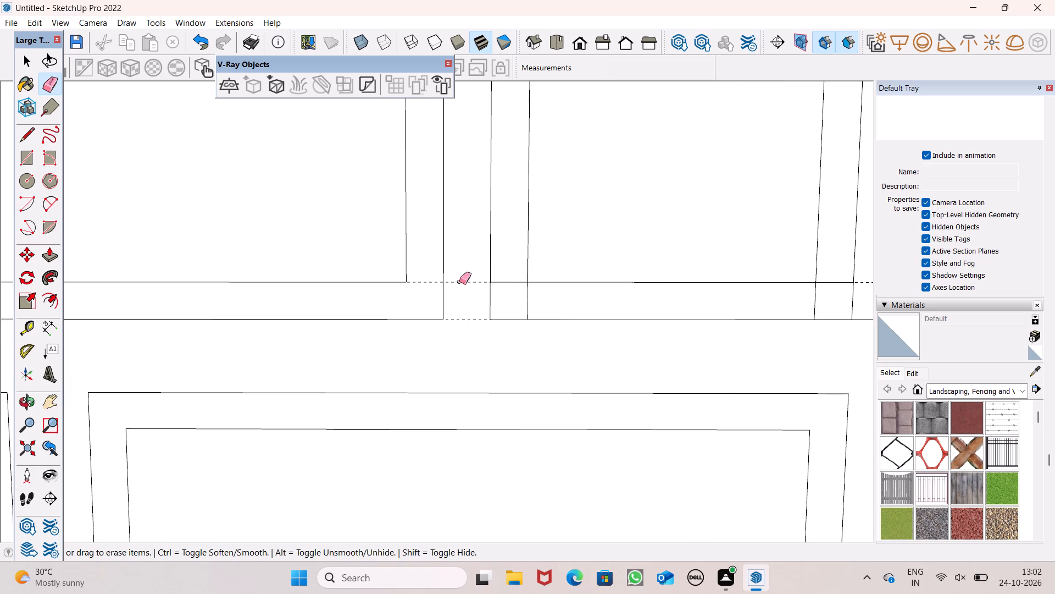
left_click_drag(461, 267, 464, 323)
scroll(347, 255, "down", 4)
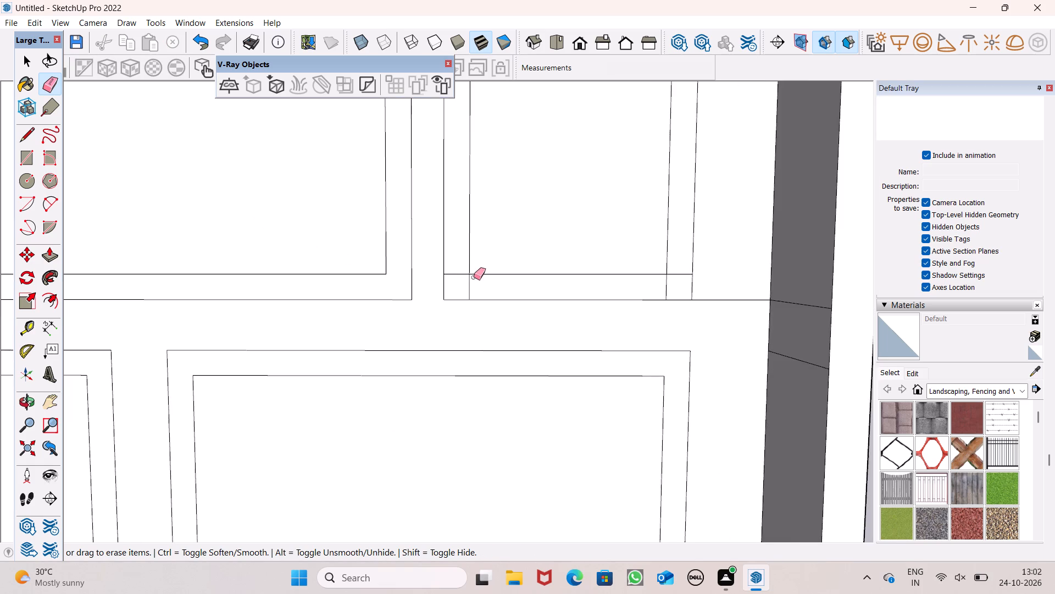
Erase the overlapping line segments at both bottom corners of the right bay's two-storey frame, including the edge running to the side wall.
scroll(474, 278, "up", 5)
left_click_drag(452, 265, 487, 290)
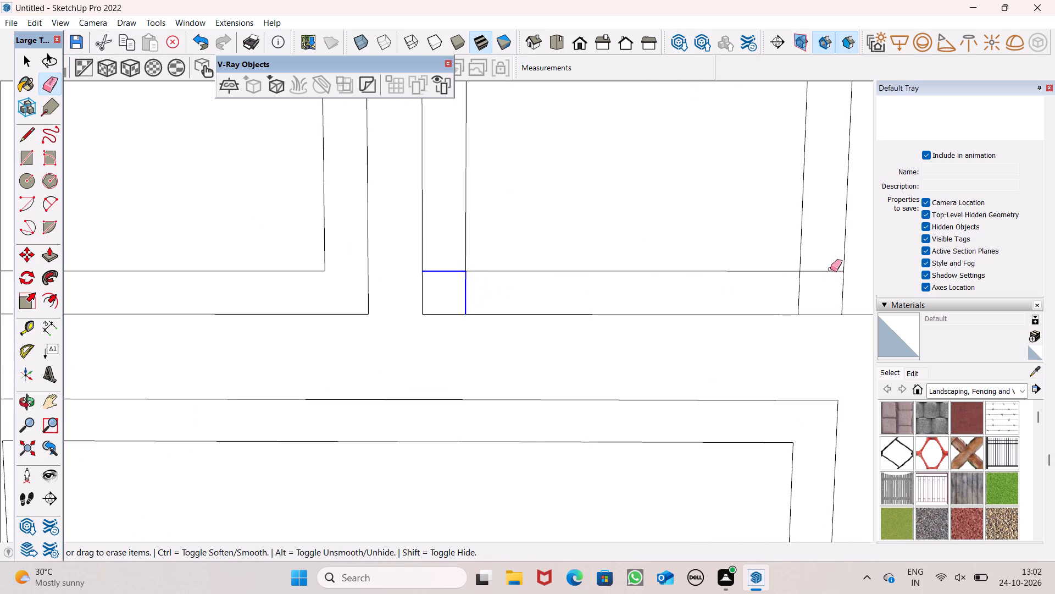
left_click_drag(823, 269, 791, 296)
scroll(625, 298, "down", 4)
left_click_drag(801, 300, 801, 309)
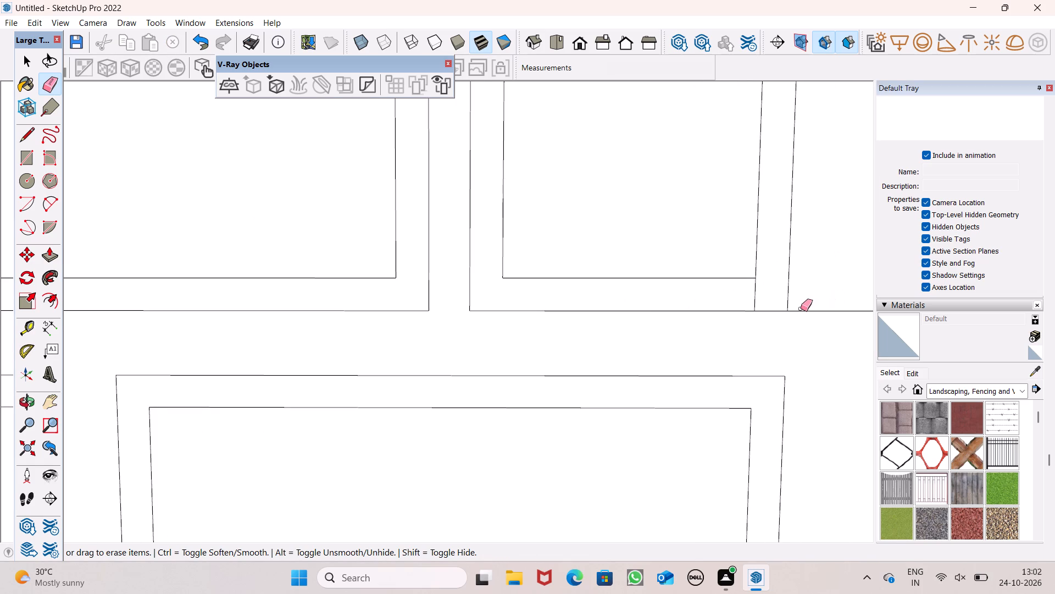
left_click_drag(801, 309, 801, 310)
scroll(657, 301, "down", 1)
left_click(732, 297)
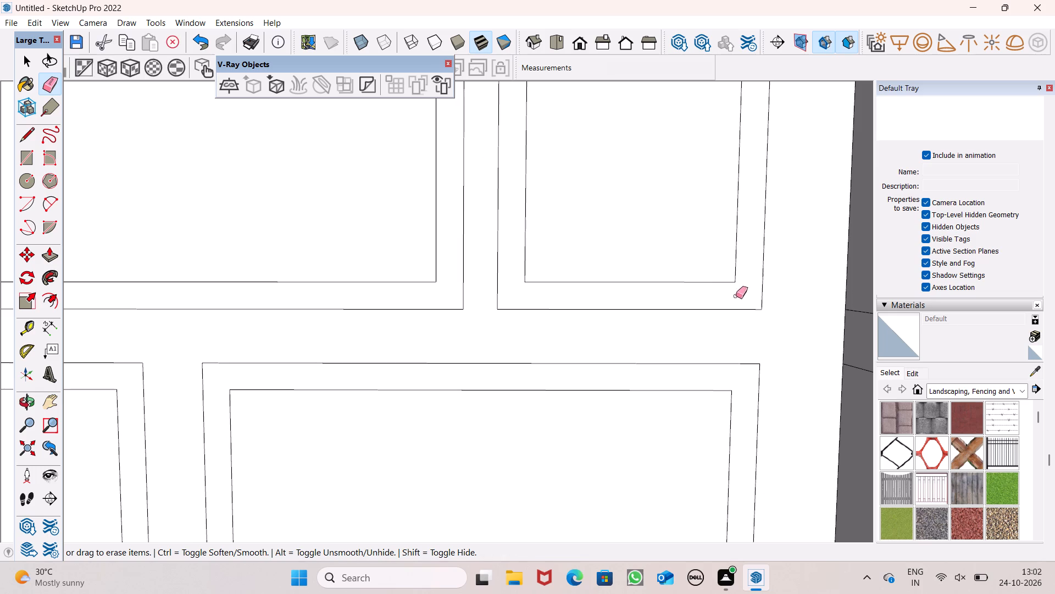
Examine the whole facade and its frames from the front and from above.
scroll(452, 305, "down", 12)
scroll(528, 339, "down", 2)
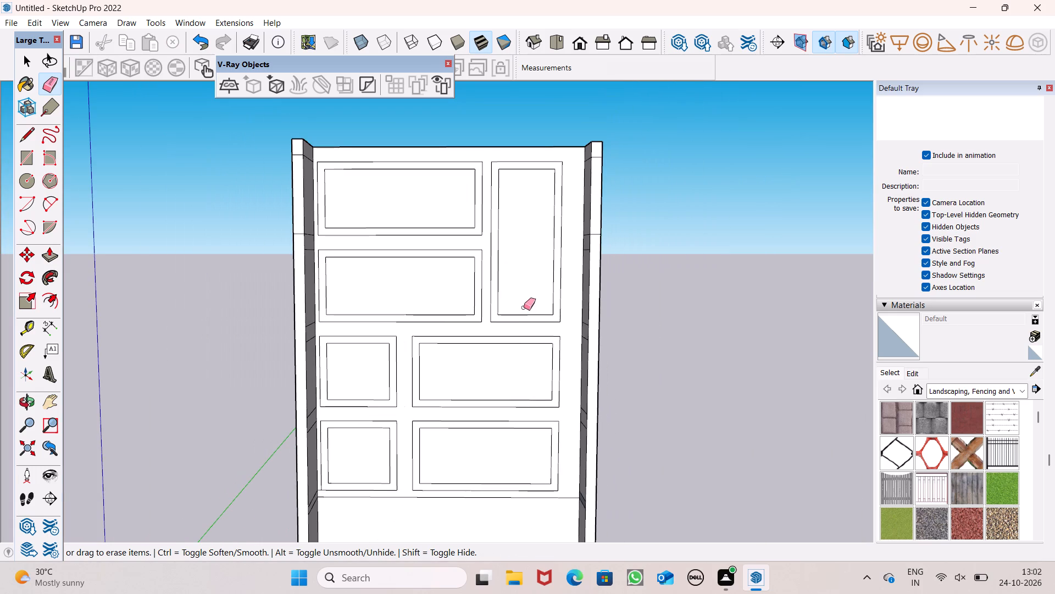
scroll(536, 292, "down", 4)
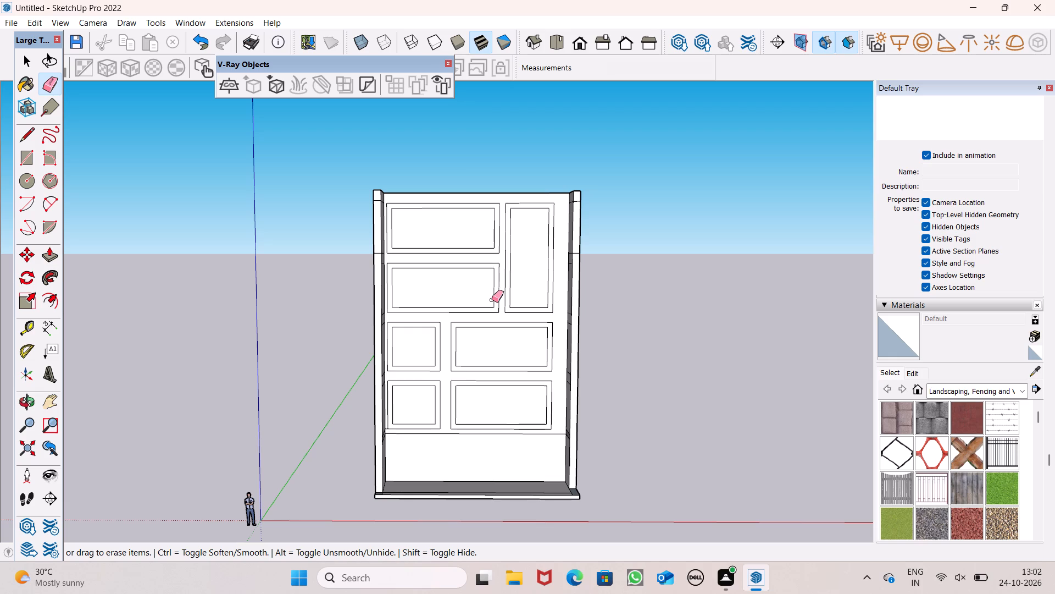
middle_click_drag(468, 331, 454, 395)
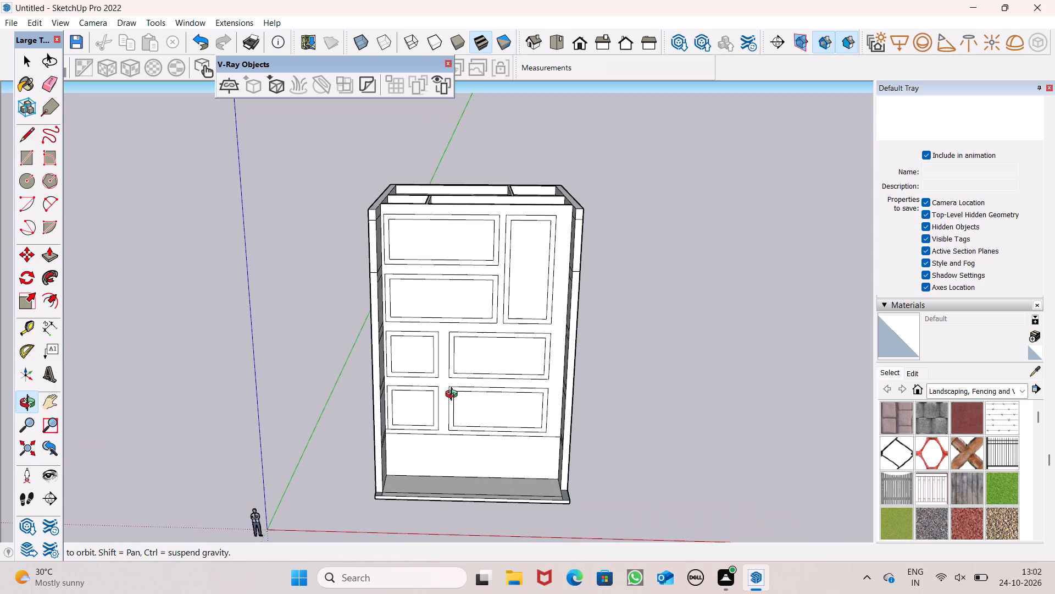
middle_click_drag(454, 395, 447, 352)
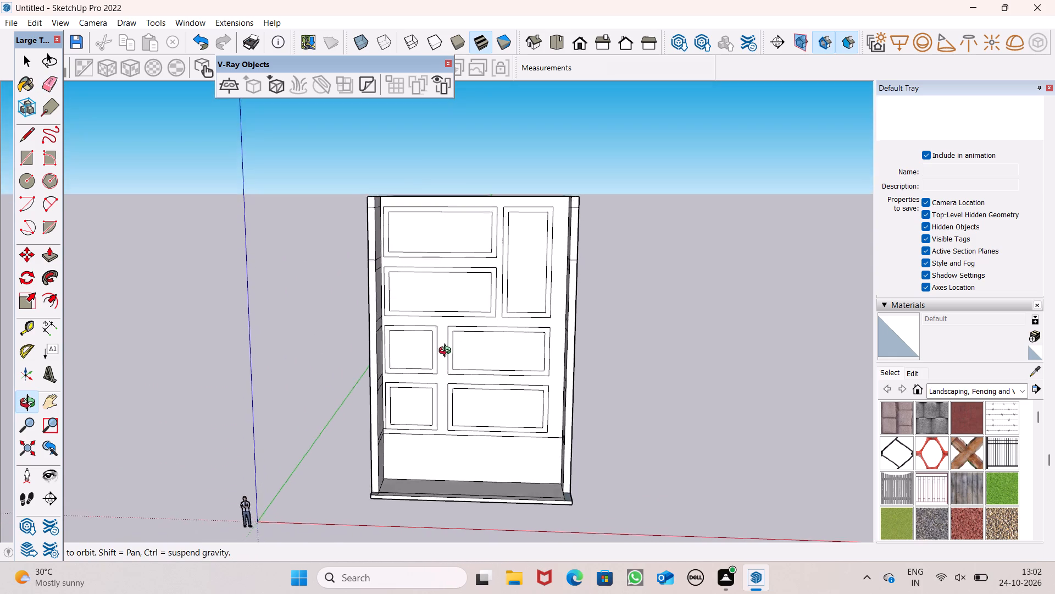
middle_click_drag(447, 352, 444, 314)
scroll(444, 314, "up", 1)
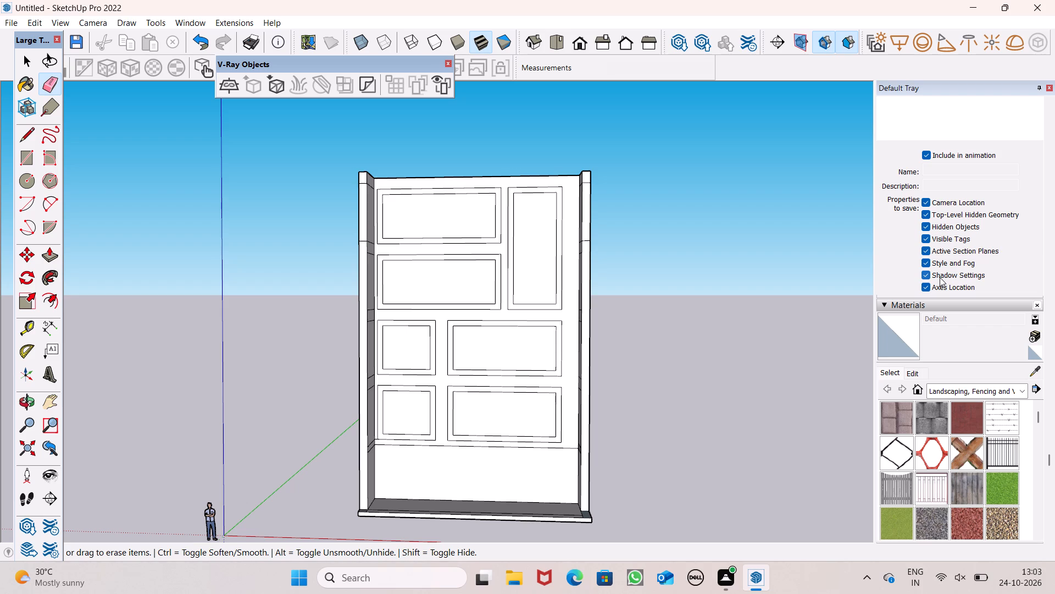
Erase the top line and the two upper pairs of floor-band lines on the left side wall's inner face.
middle_click_drag(396, 277, 374, 288)
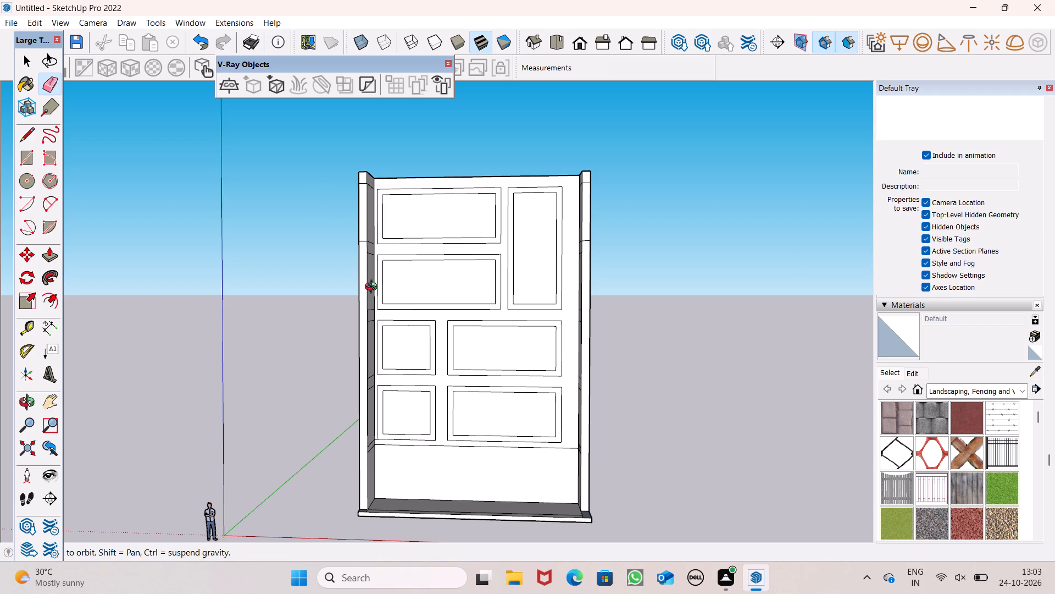
middle_click_drag(374, 288, 215, 342)
scroll(215, 343, "up", 1)
scroll(377, 252, "down", 1)
middle_click_drag(386, 266, 329, 323)
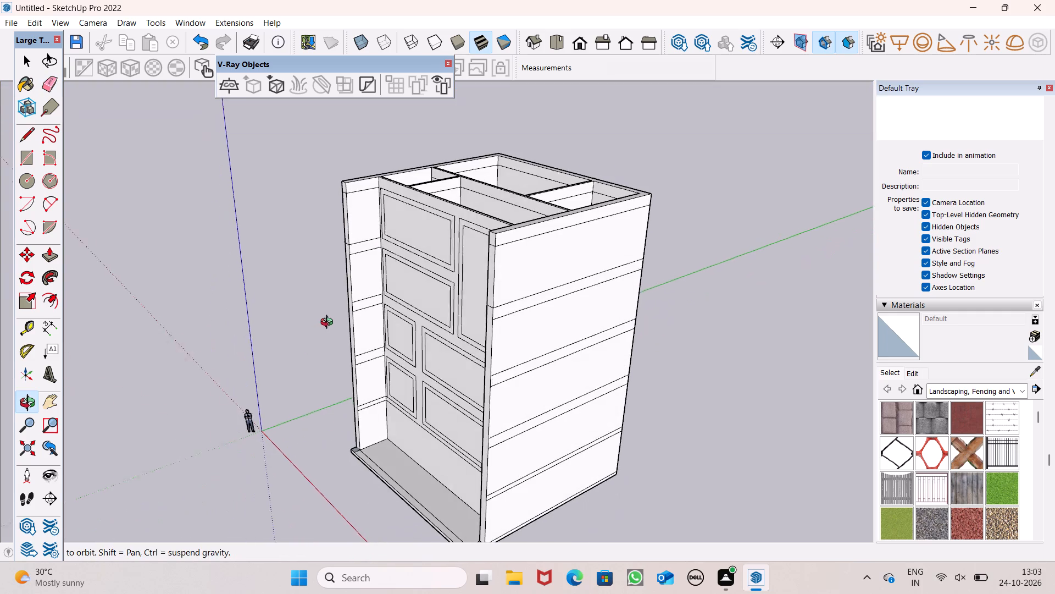
middle_click_drag(329, 323, 354, 294)
scroll(334, 317, "up", 1)
scroll(395, 240, "up", 8)
scroll(354, 216, "up", 6)
left_click_drag(344, 233, 347, 285)
scroll(348, 274, "down", 6)
scroll(300, 200, "down", 1)
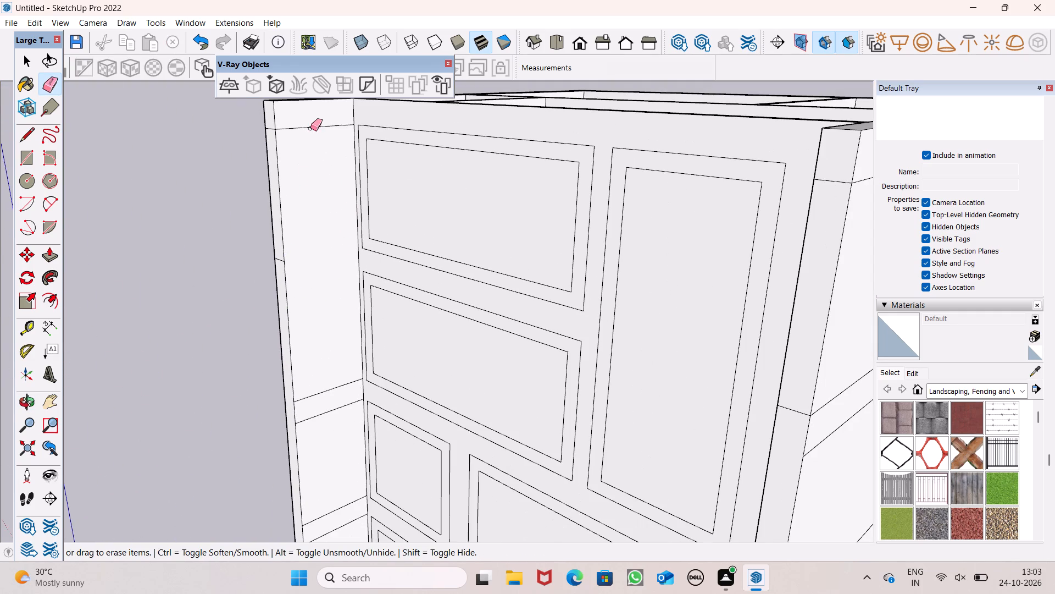
left_click_drag(316, 123, 313, 136)
left_click_drag(304, 383, 314, 426)
Erase the two lower pairs of floor-band lines on the left side wall's inner face.
scroll(306, 299, "down", 6)
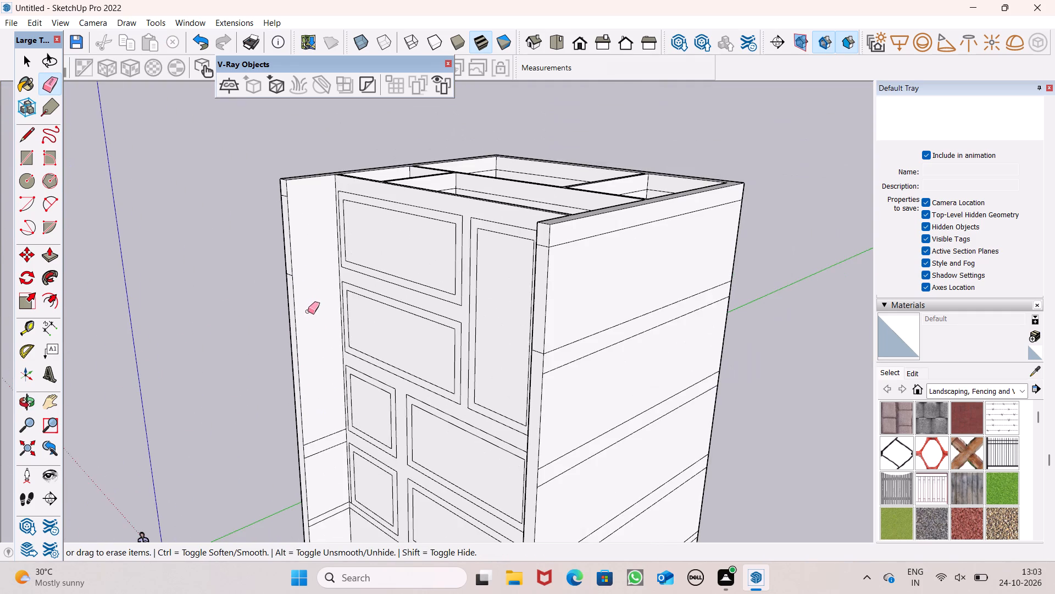
scroll(336, 260, "down", 7)
scroll(347, 397, "up", 6)
left_click_drag(320, 312, 319, 331)
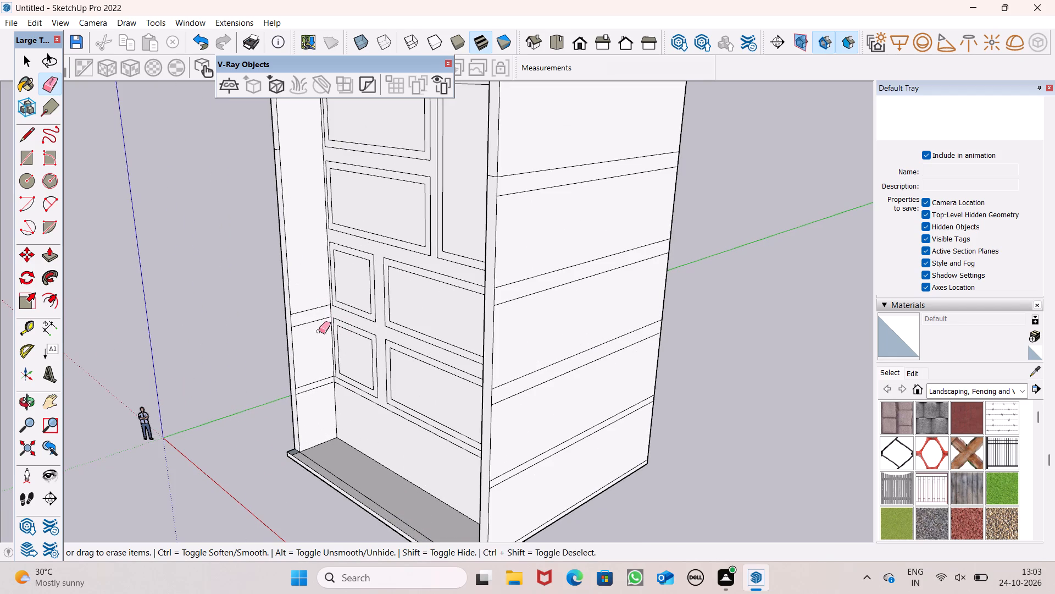
left_click_drag(319, 331, 312, 386)
left_click_drag(316, 303, 316, 311)
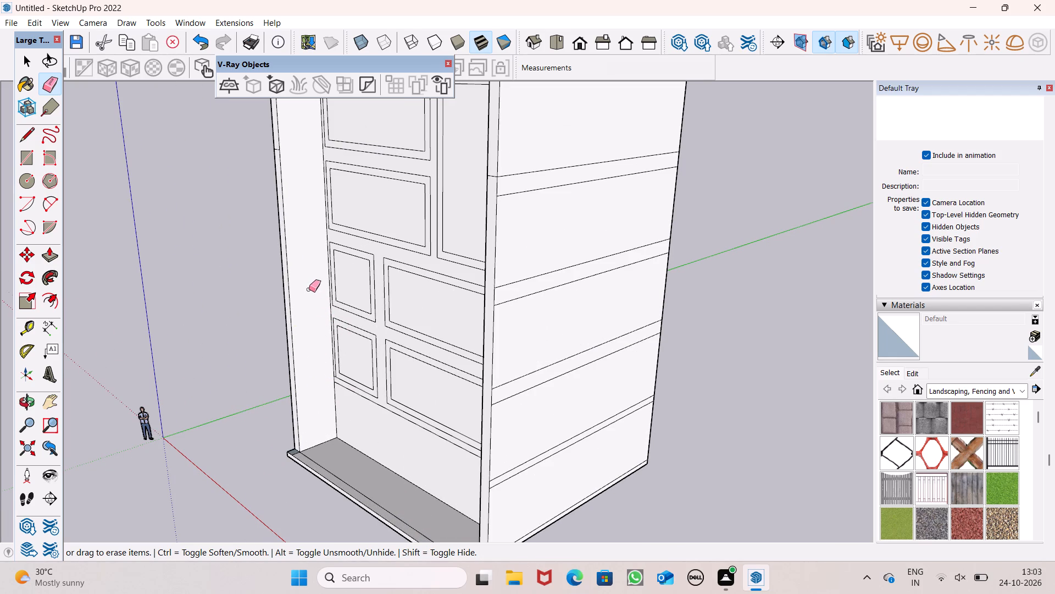
Erase the top line and the two upper pairs of floor-band lines on the right side wall's inner face.
scroll(309, 289, "down", 5)
middle_click_drag(324, 318, 797, 243)
scroll(496, 172, "up", 3)
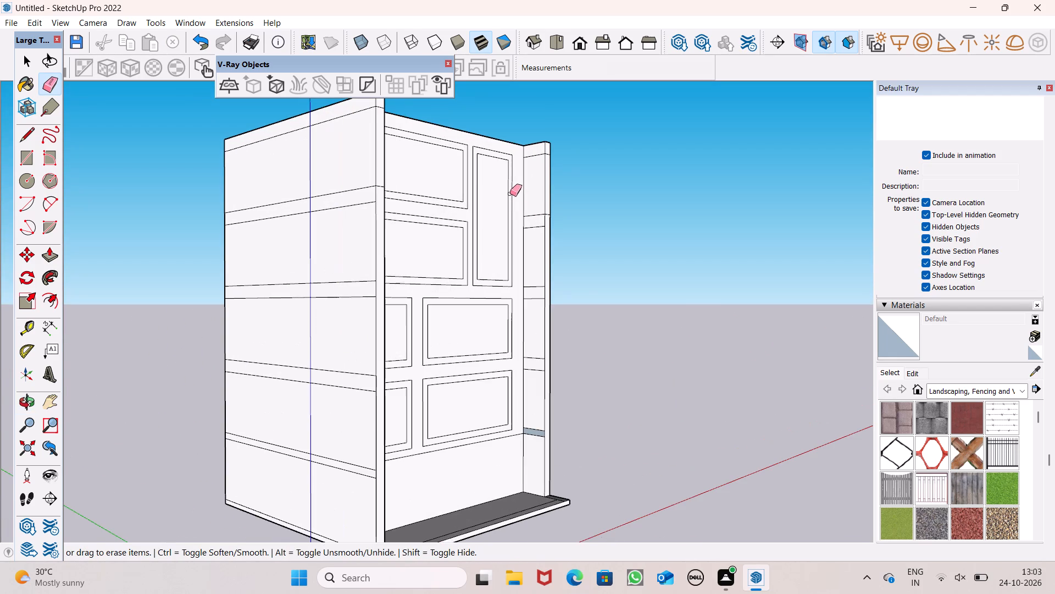
scroll(510, 194, "up", 1)
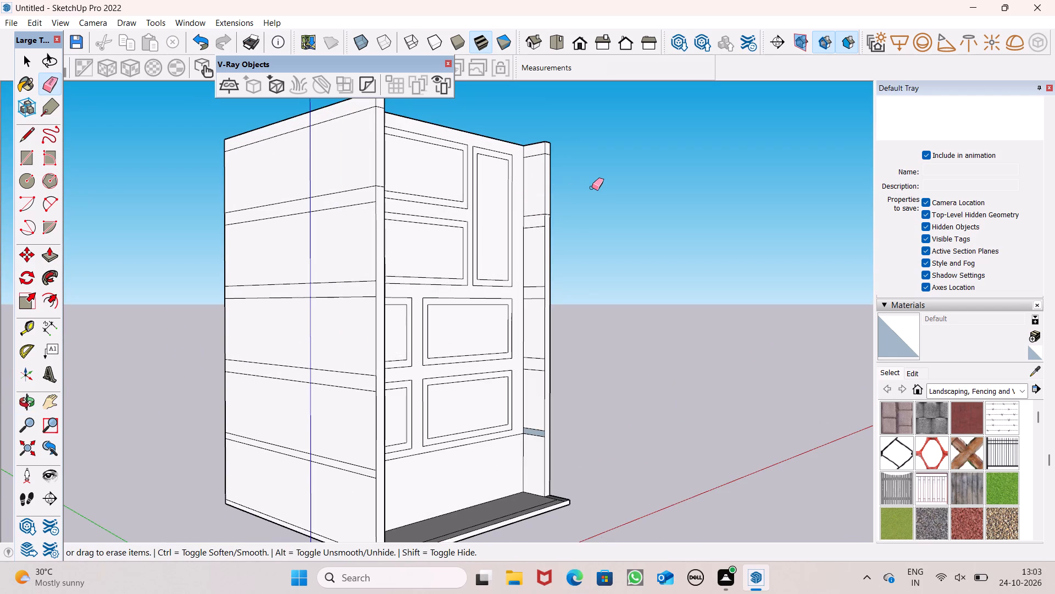
scroll(540, 147, "up", 3)
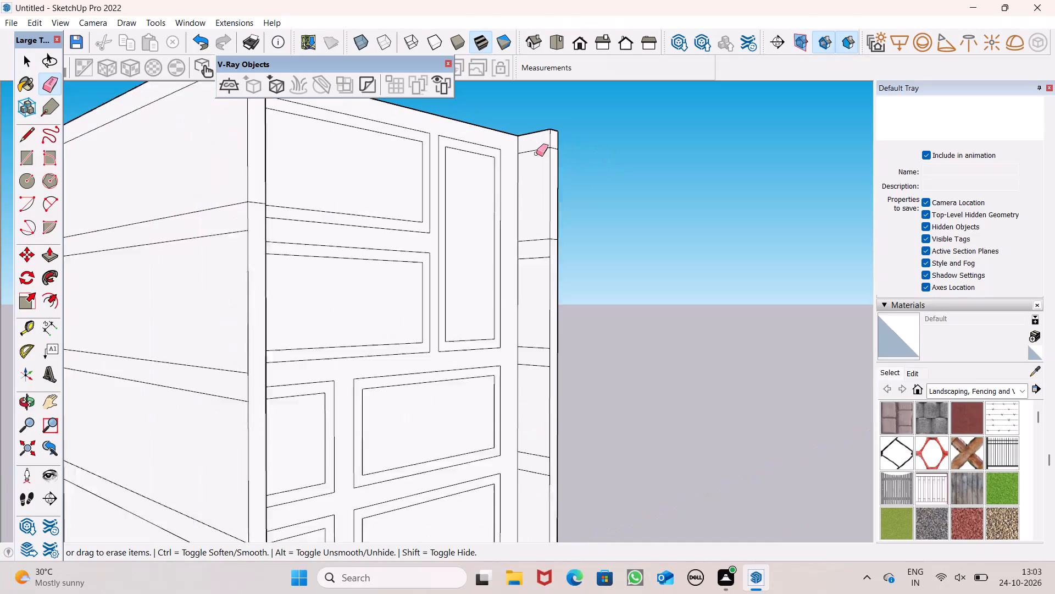
scroll(536, 153, "up", 1)
left_click(540, 144)
left_click(540, 158)
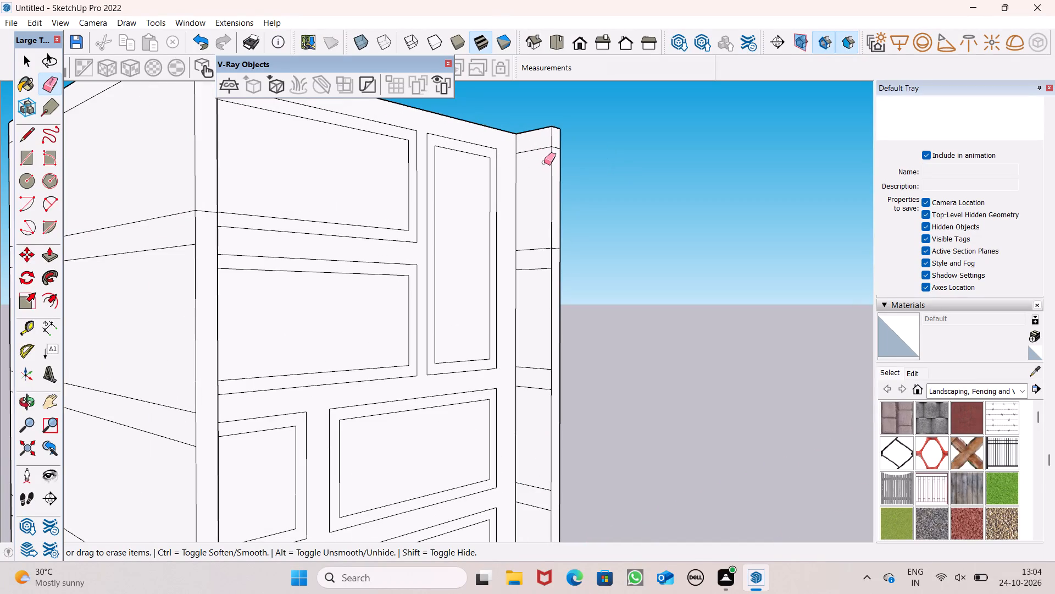
left_click(537, 150)
left_click_drag(537, 140, 535, 143)
left_click_drag(535, 143, 534, 146)
left_click_drag(526, 262, 529, 277)
left_click_drag(527, 243, 527, 268)
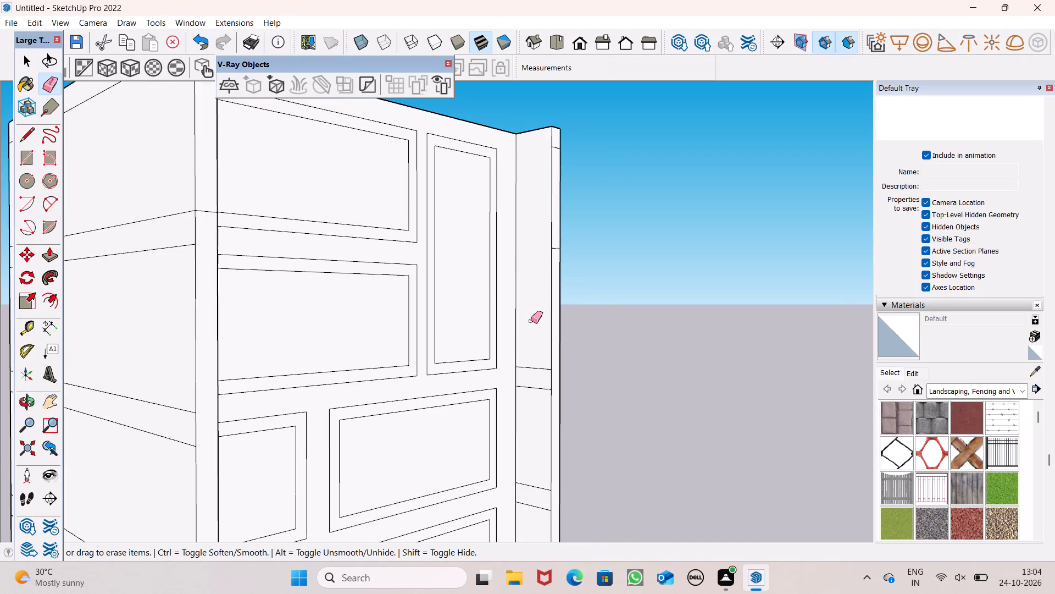
left_click_drag(531, 329, 530, 388)
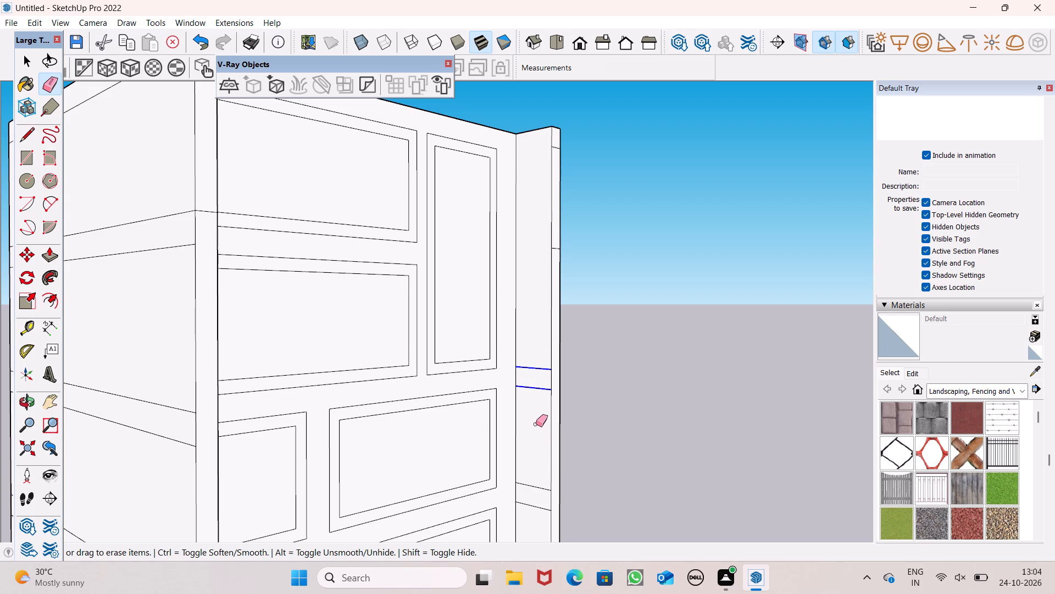
Erase the two lower pairs of floor-band lines on the right side wall's inner face.
scroll(536, 424, "down", 3)
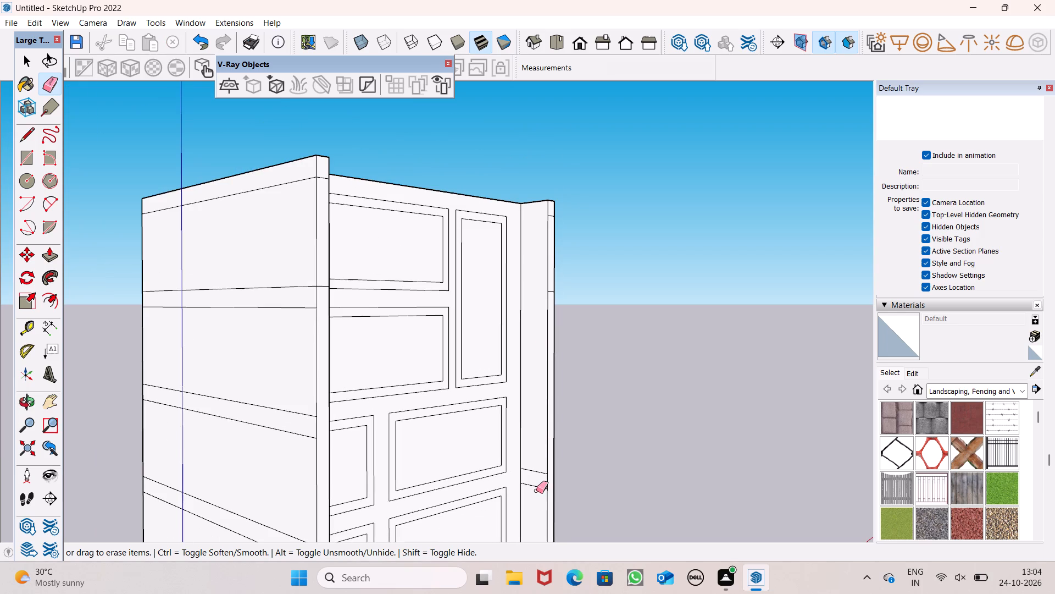
left_click_drag(539, 474, 537, 486)
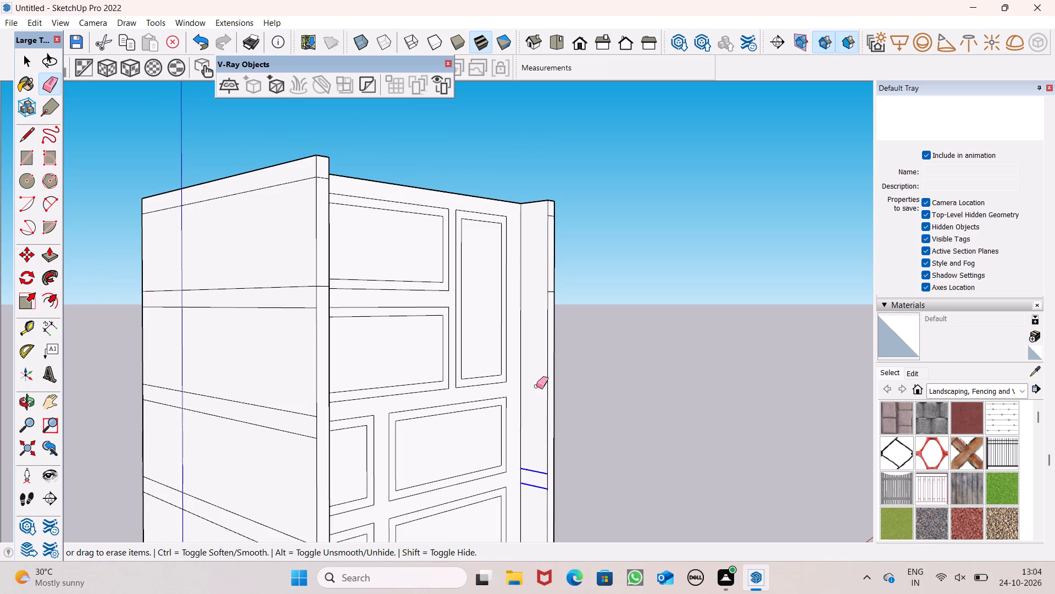
scroll(536, 354, "down", 7)
scroll(526, 504, "up", 6)
left_click_drag(536, 426, 539, 444)
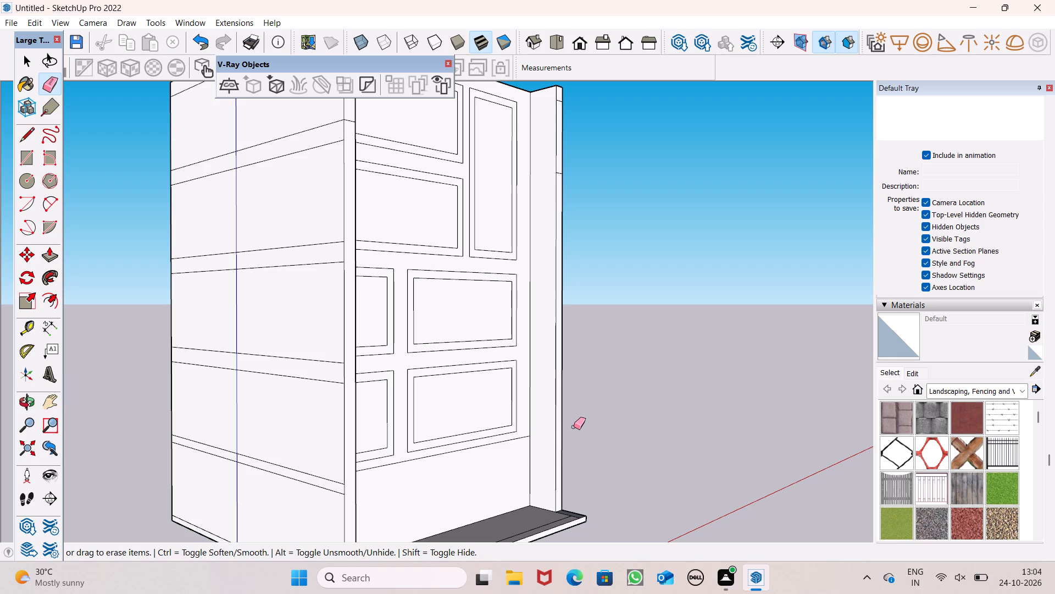
Erase all four pairs of floor-band lines on the left side wall's outer face, keeping the line just below the top edge.
scroll(522, 407, "down", 3)
middle_click_drag(548, 419, 525, 424)
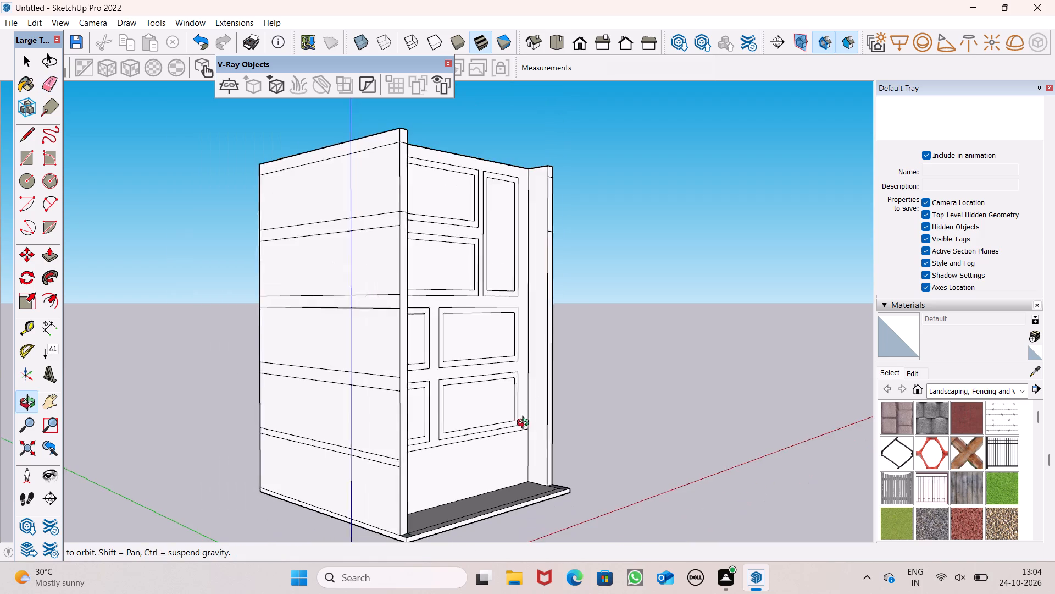
middle_click_drag(525, 424, 599, 402)
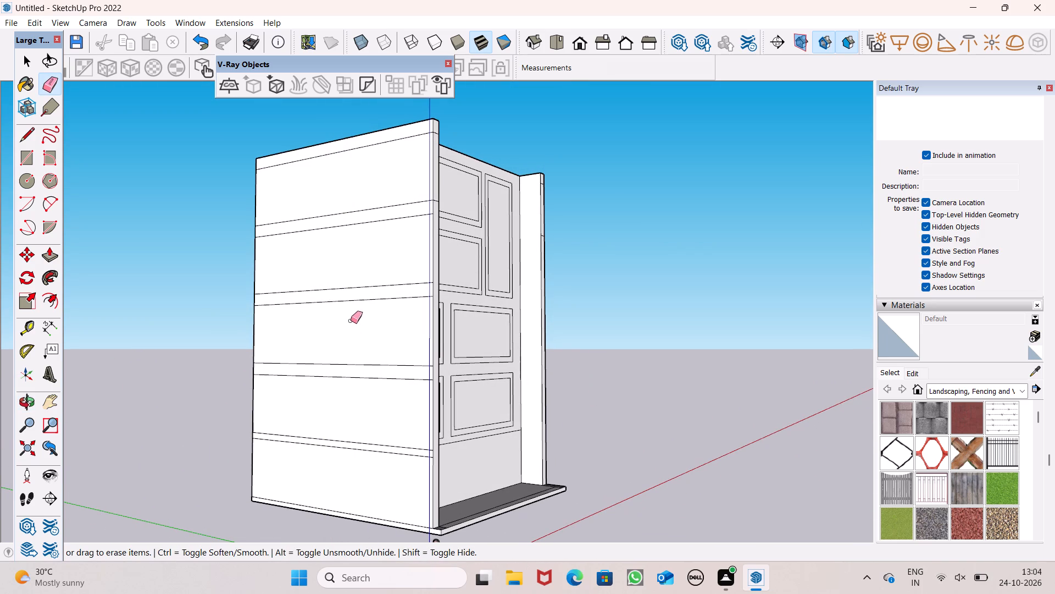
left_click_drag(326, 207, 339, 285)
scroll(341, 277, "down", 4)
middle_click_drag(348, 286, 316, 369)
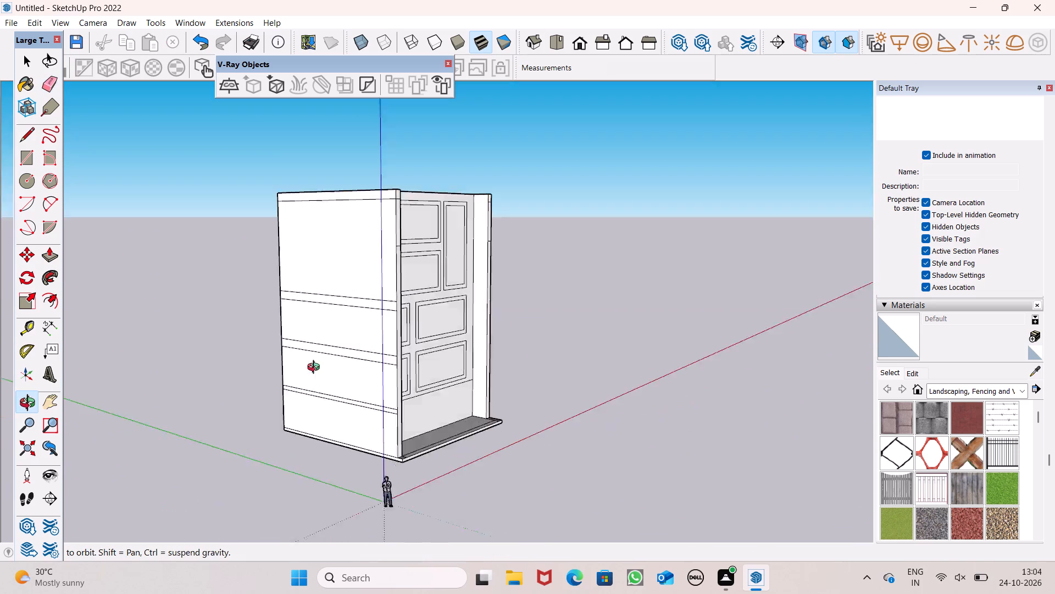
middle_click_drag(316, 369, 40, 518)
middle_click_drag(196, 348, 10, 481)
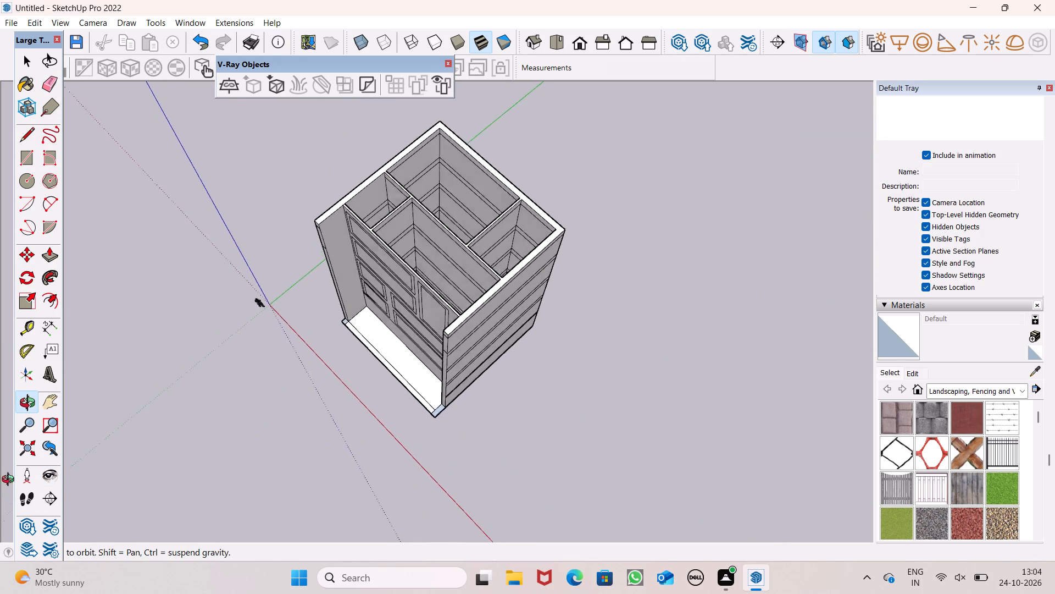
middle_click_drag(10, 481, 181, 409)
middle_click_drag(281, 405, 657, 298)
scroll(652, 300, "up", 1)
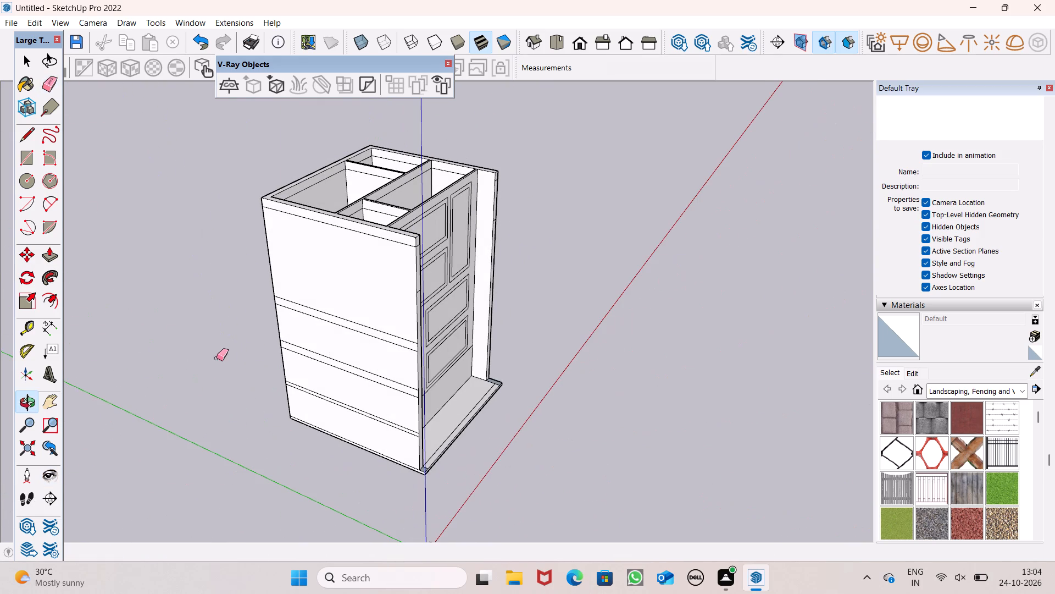
left_click_drag(376, 314, 377, 388)
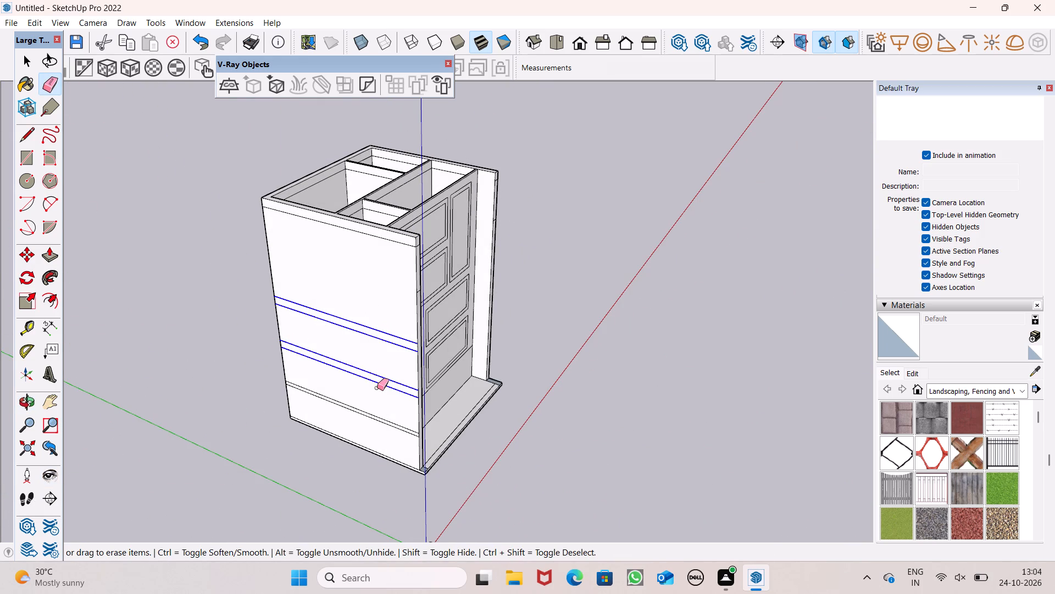
left_click_drag(377, 388, 373, 420)
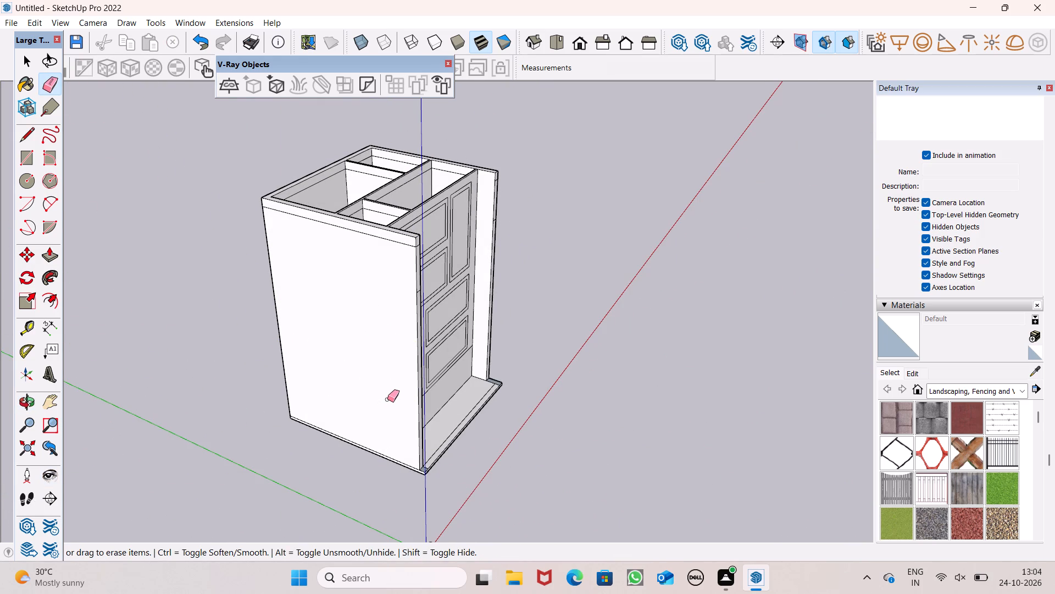
Erase all four pairs of floor-band lines on the right side wall's outer face, keeping the line just below the top edge.
scroll(385, 419, "down", 3)
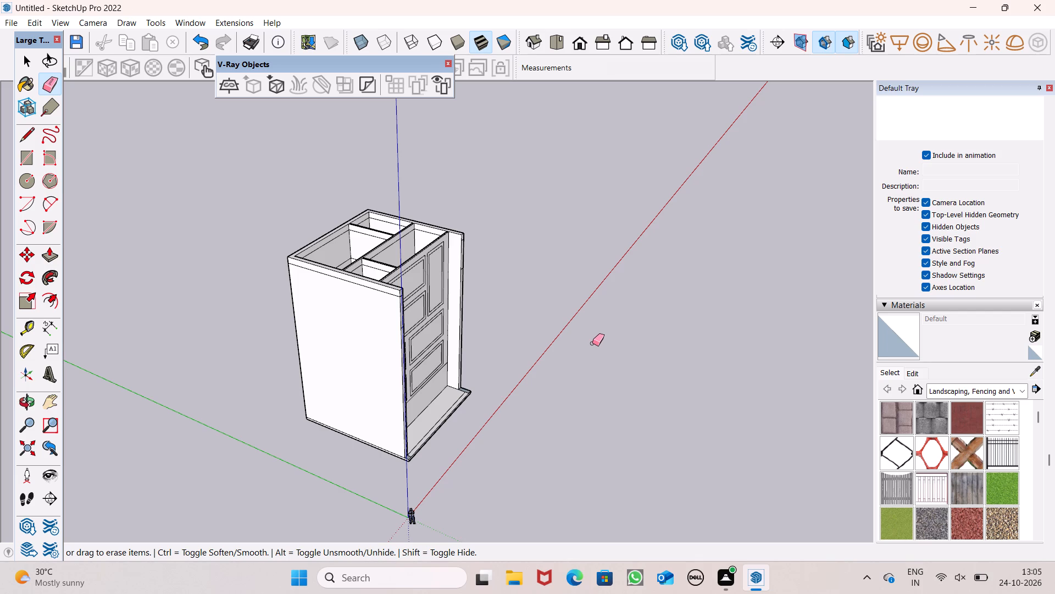
scroll(530, 261, "down", 5)
middle_click_drag(502, 244, 0, 232)
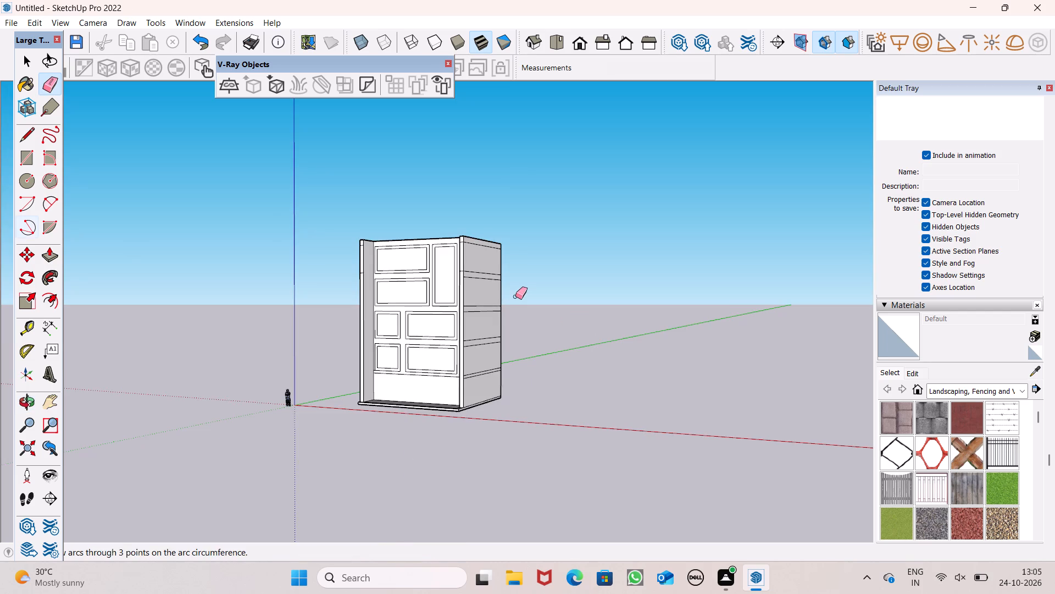
scroll(515, 296, "up", 1)
middle_click_drag(431, 326, 256, 361)
scroll(422, 305, "up", 8)
left_click_drag(459, 253, 493, 325)
left_click_drag(506, 243, 510, 255)
left_click_drag(515, 204, 508, 318)
scroll(535, 252, "down", 4)
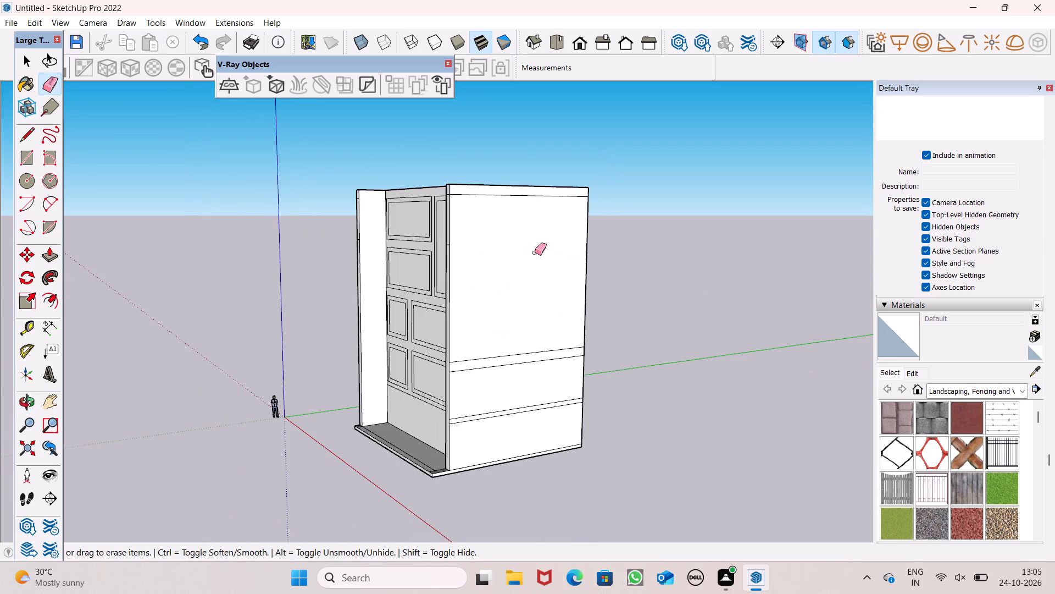
left_click_drag(533, 351, 531, 421)
left_click_drag(534, 351, 534, 362)
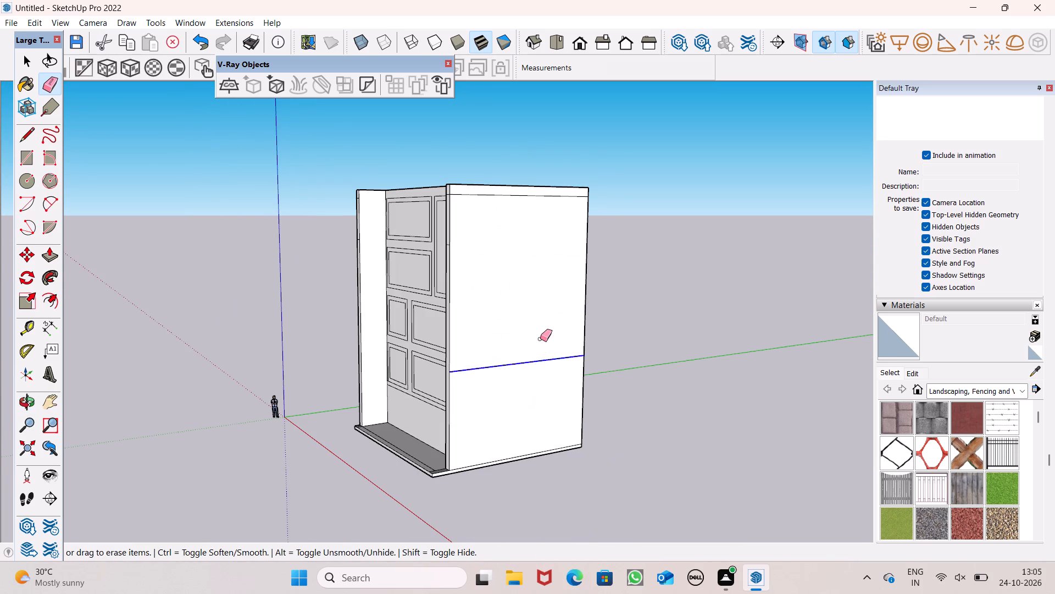
Erase all four pairs of floor-band lines on the rear wall's outer face, keeping the line just below the top edge.
scroll(541, 335, "down", 5)
middle_click_drag(540, 337, 135, 384)
scroll(135, 384, "up", 1)
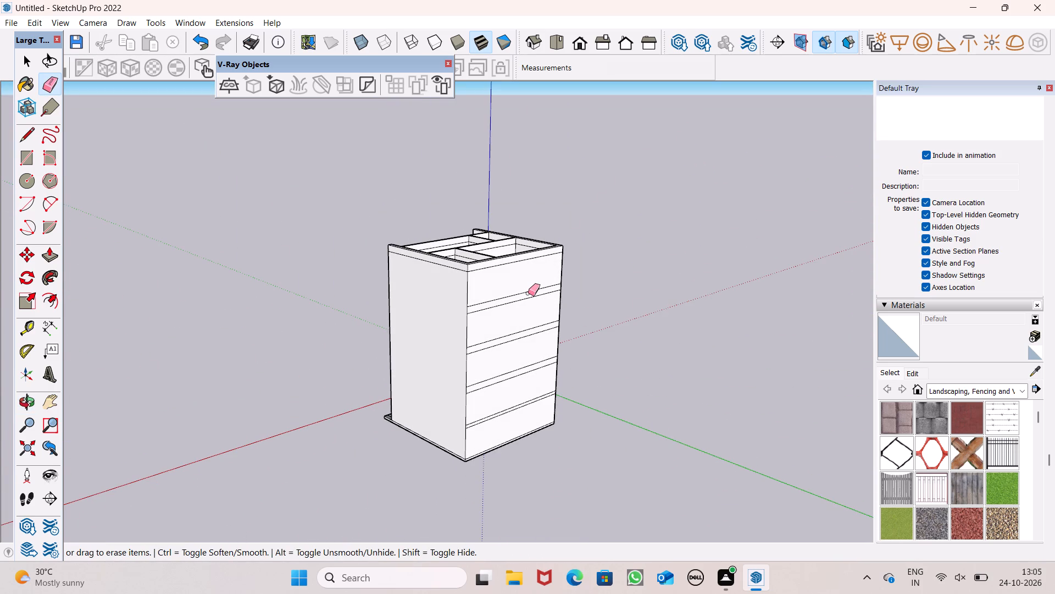
left_click_drag(524, 284, 533, 401)
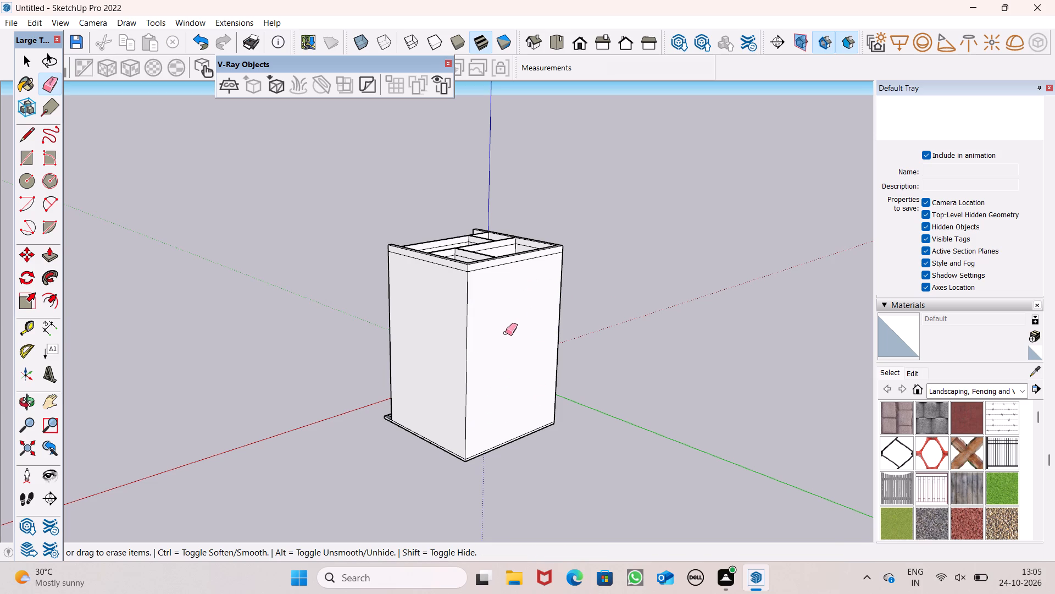
Erase the short stray line joining the lowest left facade frame's bottom outer corner to the side wall.
scroll(504, 331, "up", 6)
scroll(494, 310, "down", 5)
middle_click_drag(442, 317, 836, 279)
scroll(476, 323, "up", 1)
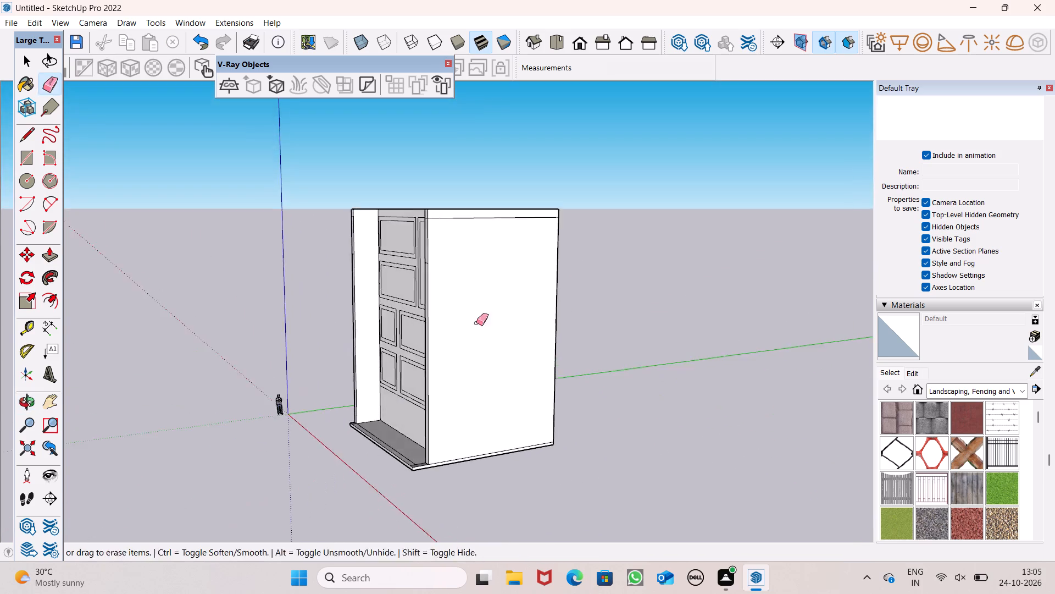
middle_click_drag(476, 323, 807, 389)
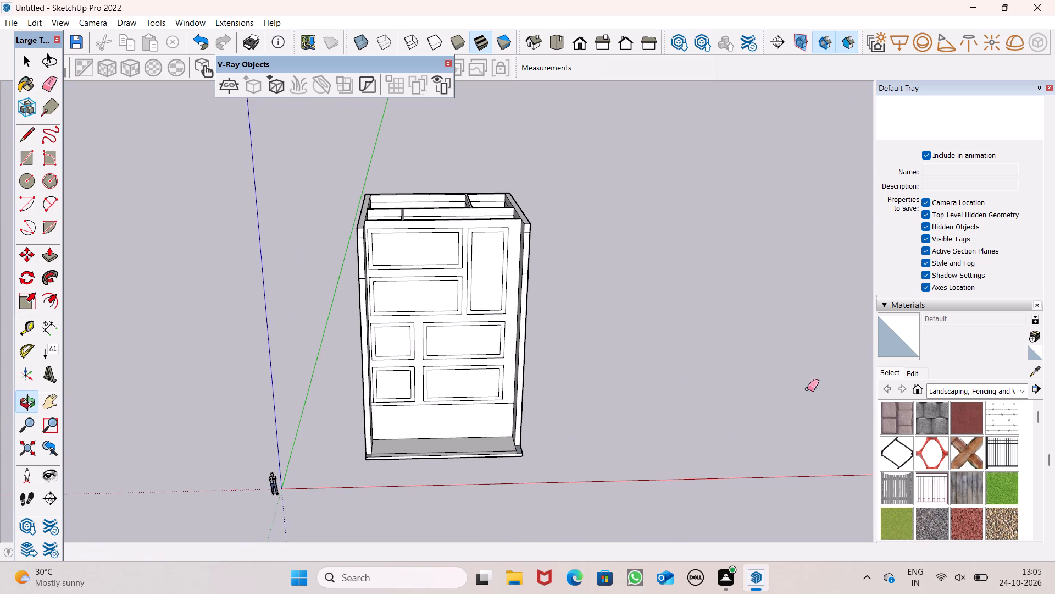
scroll(752, 333, "down", 1)
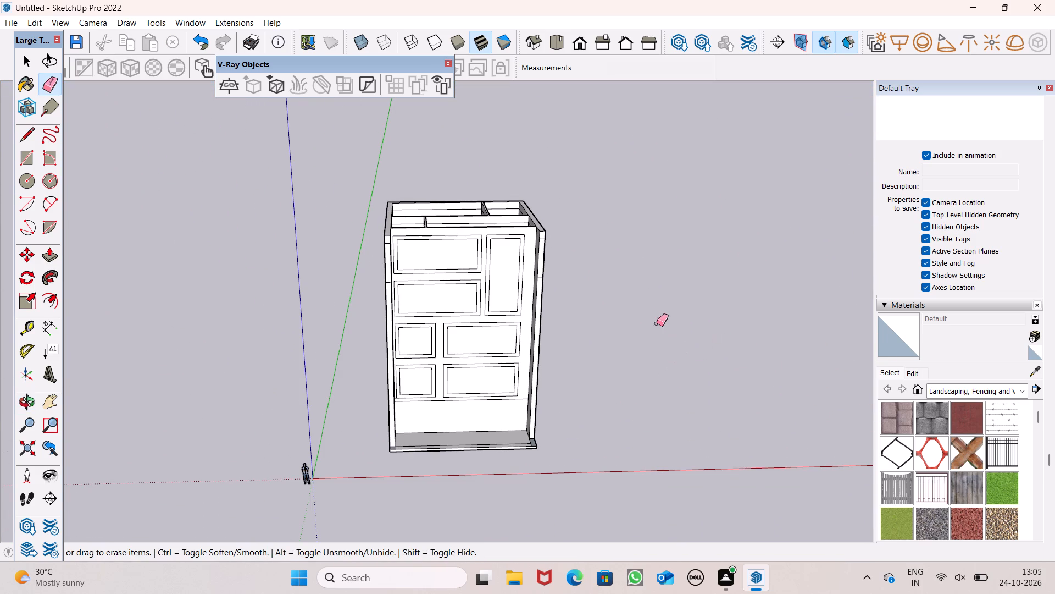
key("space")
scroll(467, 413, "up", 7)
scroll(392, 393, "up", 3)
middle_click_drag(391, 396, 373, 339)
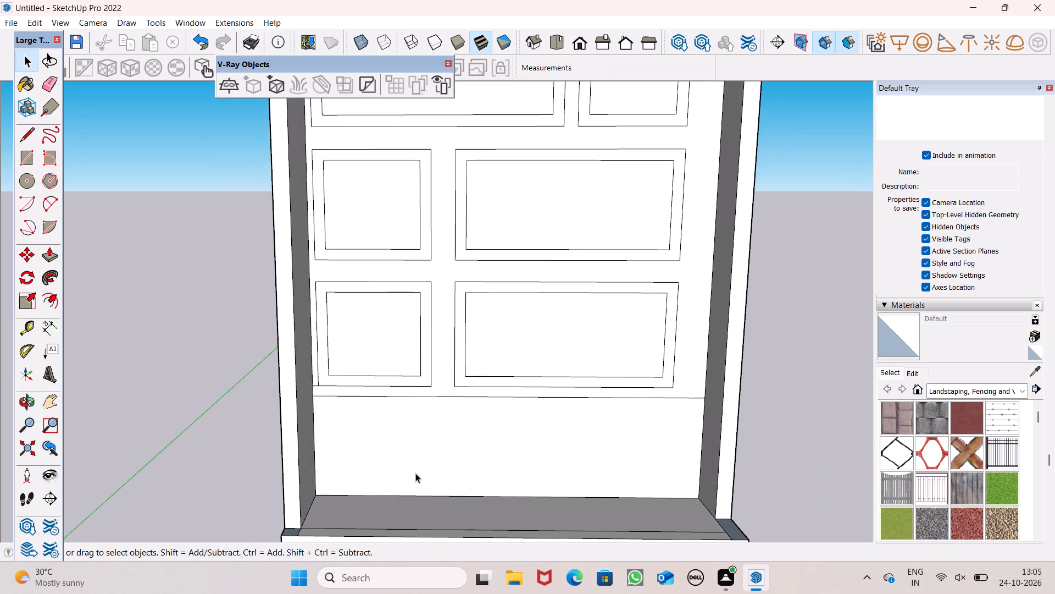
scroll(407, 418, "down", 1)
scroll(356, 280, "up", 1)
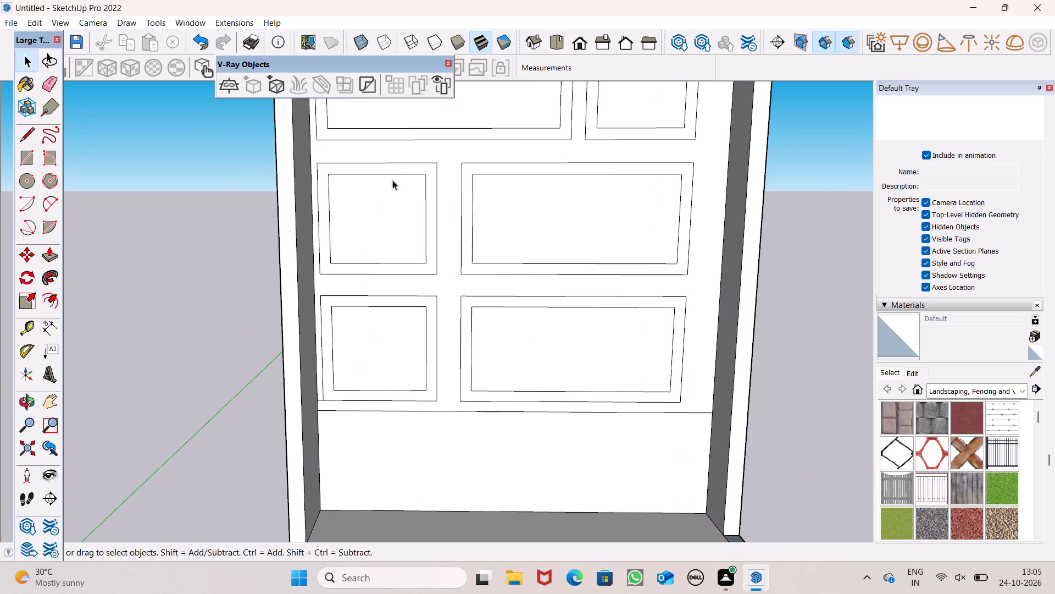
left_click(50, 94)
scroll(356, 393, "up", 2)
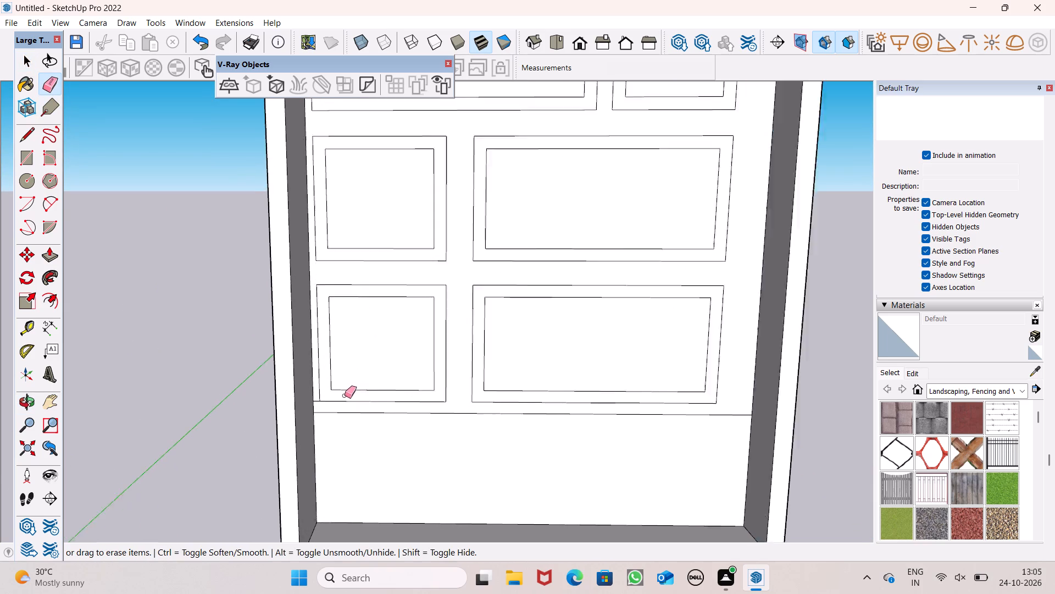
scroll(345, 395, "up", 3)
scroll(295, 403, "up", 5)
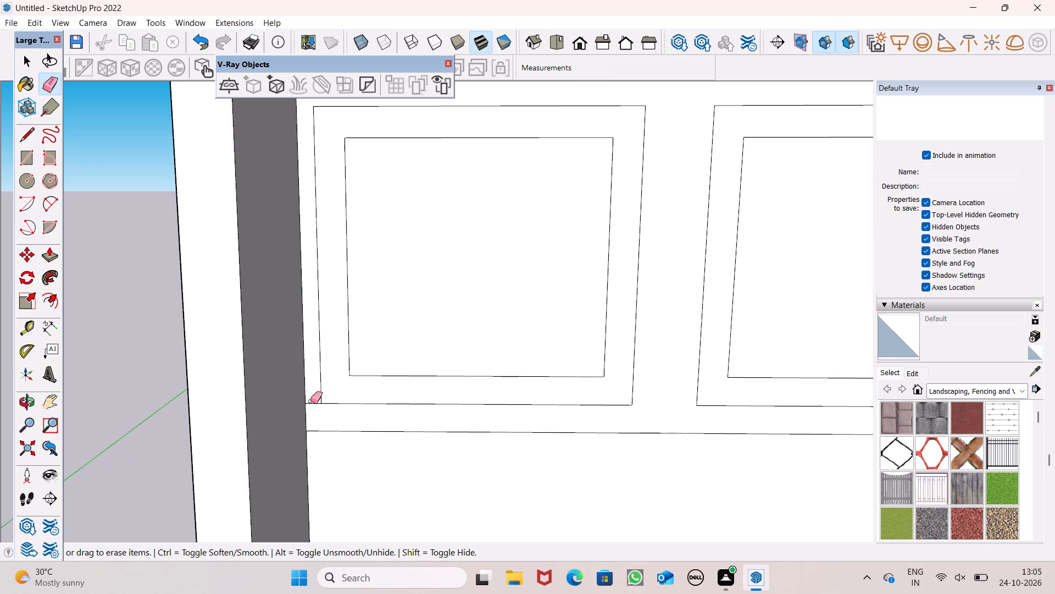
left_click(310, 400)
key("space")
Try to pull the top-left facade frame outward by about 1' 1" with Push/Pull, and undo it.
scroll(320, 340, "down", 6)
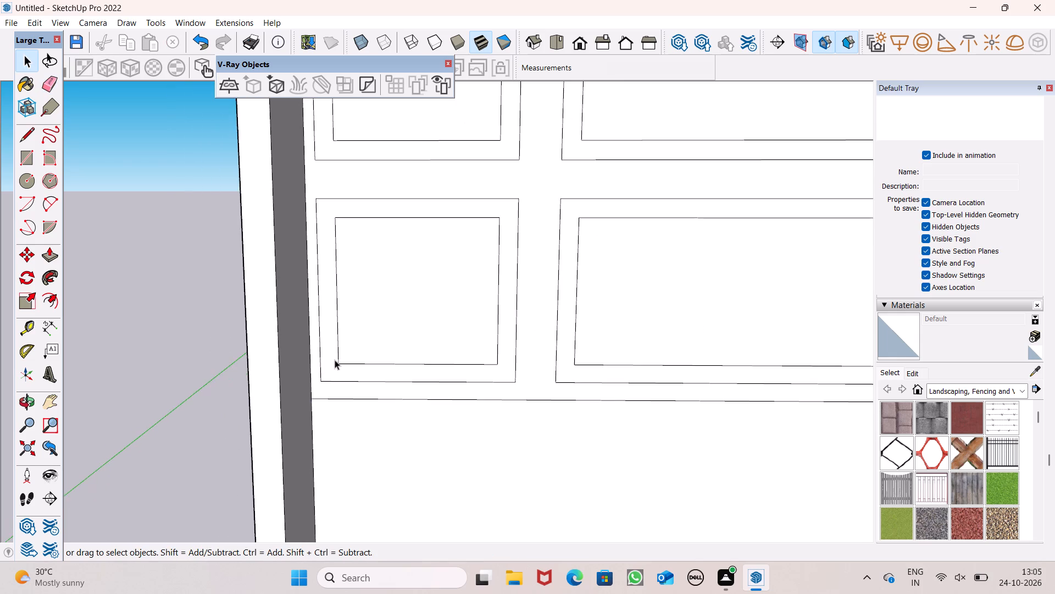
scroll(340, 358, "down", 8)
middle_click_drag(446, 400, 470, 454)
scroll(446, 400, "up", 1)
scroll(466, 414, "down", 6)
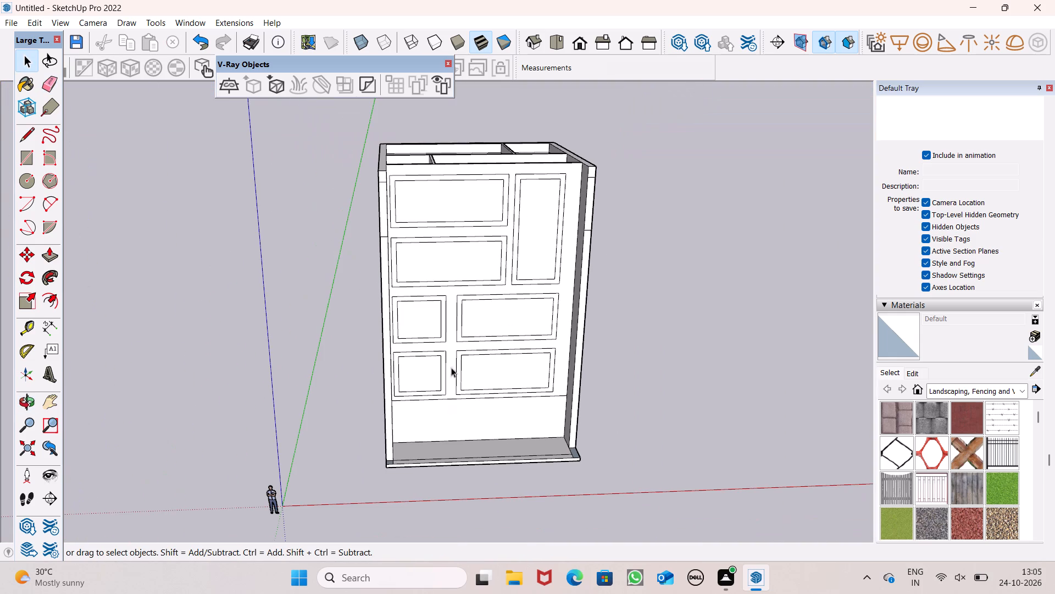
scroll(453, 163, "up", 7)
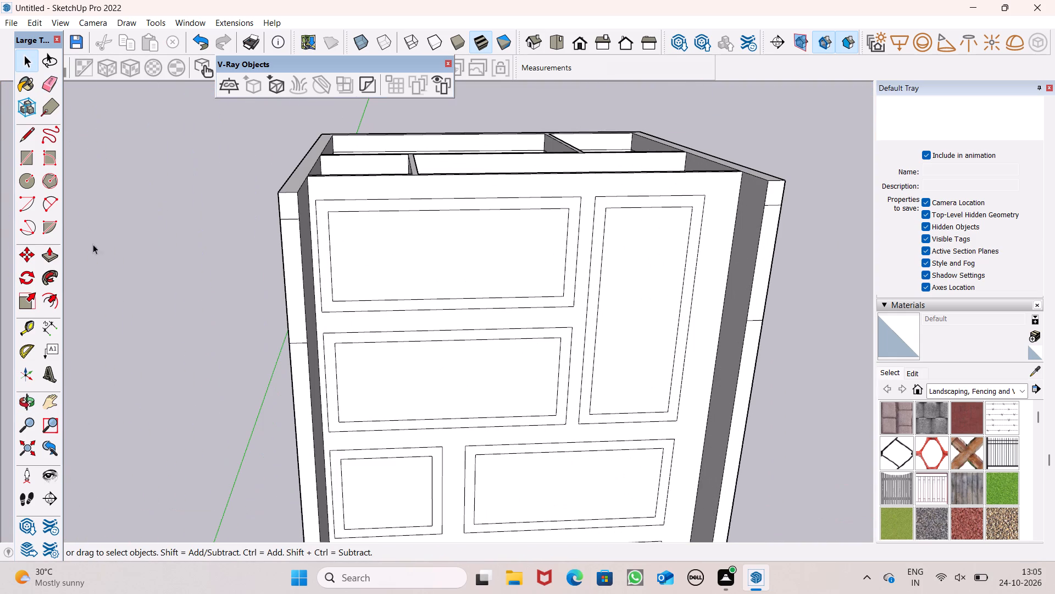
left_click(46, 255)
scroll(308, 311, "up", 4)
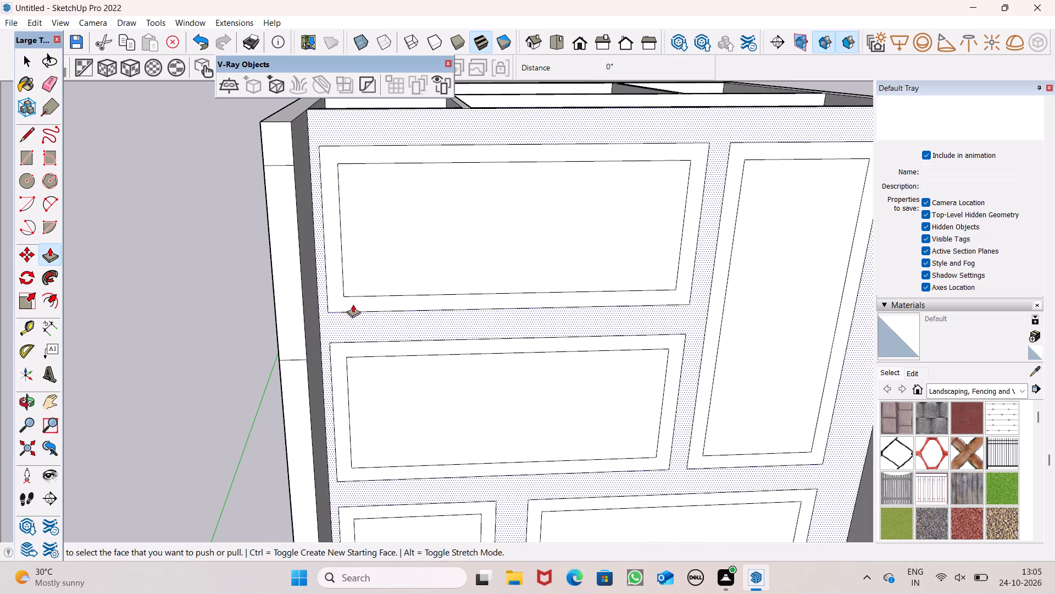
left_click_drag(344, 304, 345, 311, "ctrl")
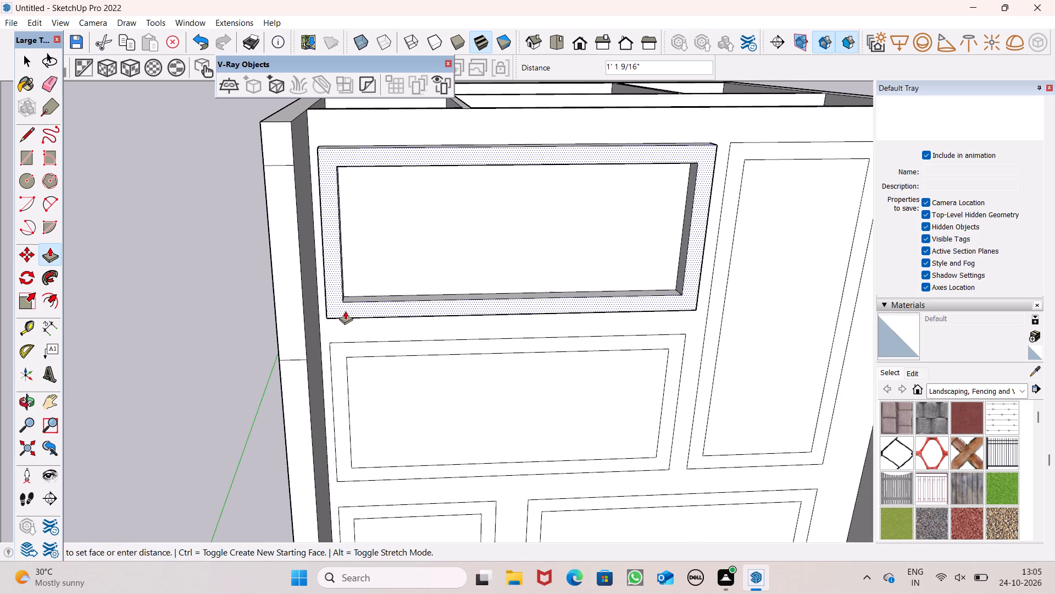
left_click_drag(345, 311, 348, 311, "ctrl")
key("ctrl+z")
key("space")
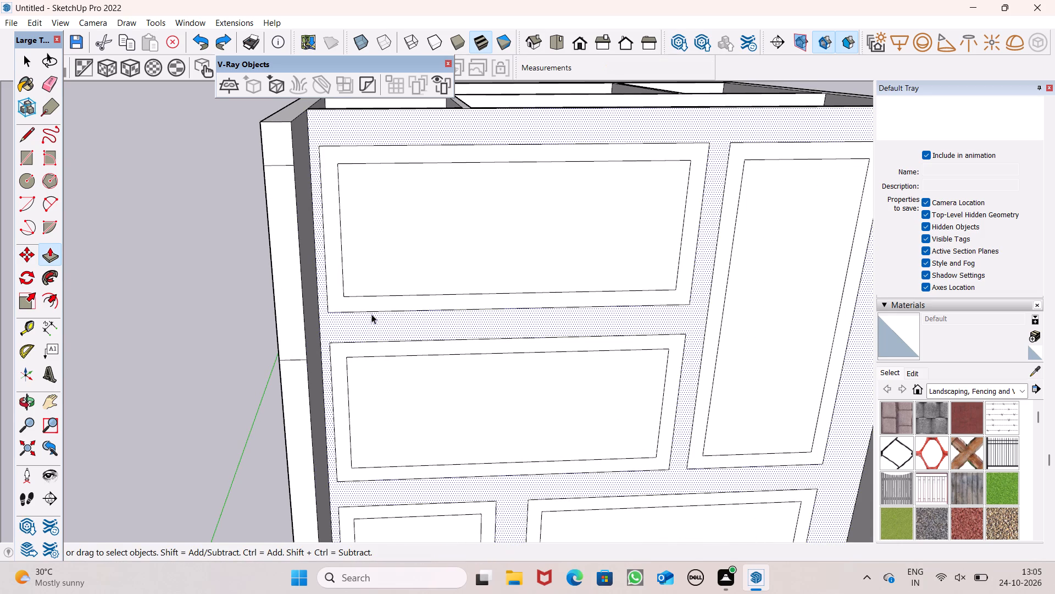
Draw an 8' vertical dividing line inside the top-left facade frame's opening, slightly left of its middle.
scroll(371, 313, "down", 1)
middle_click_drag(364, 296, 324, 255)
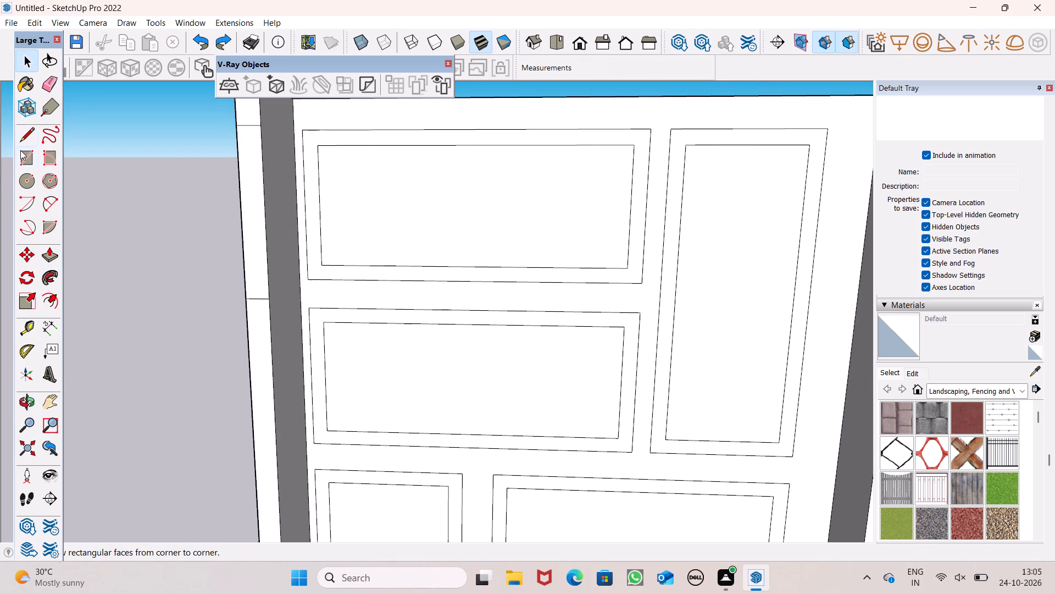
left_click(24, 156)
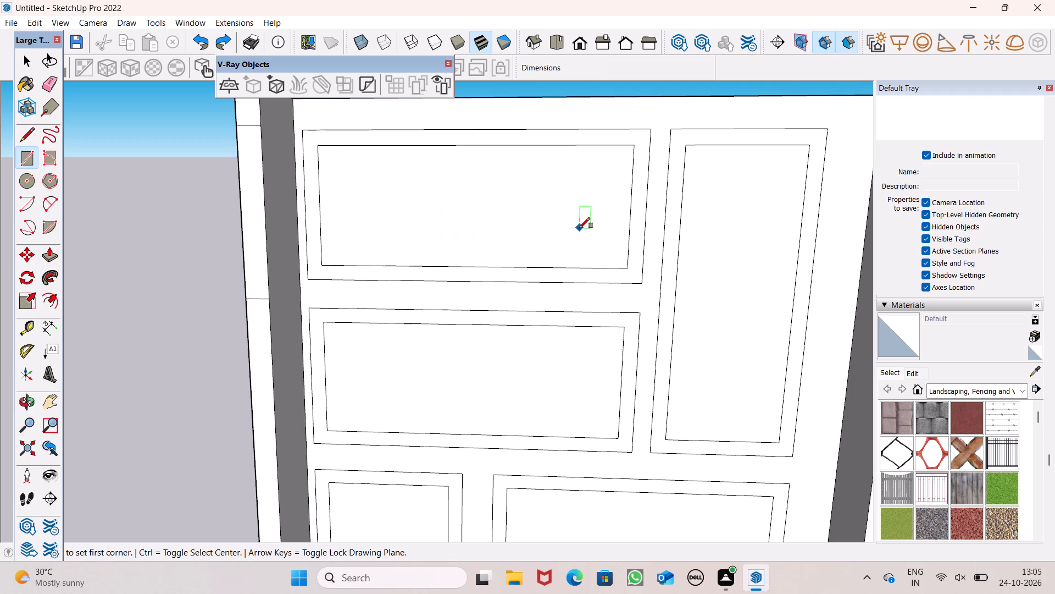
scroll(579, 228, "up", 1)
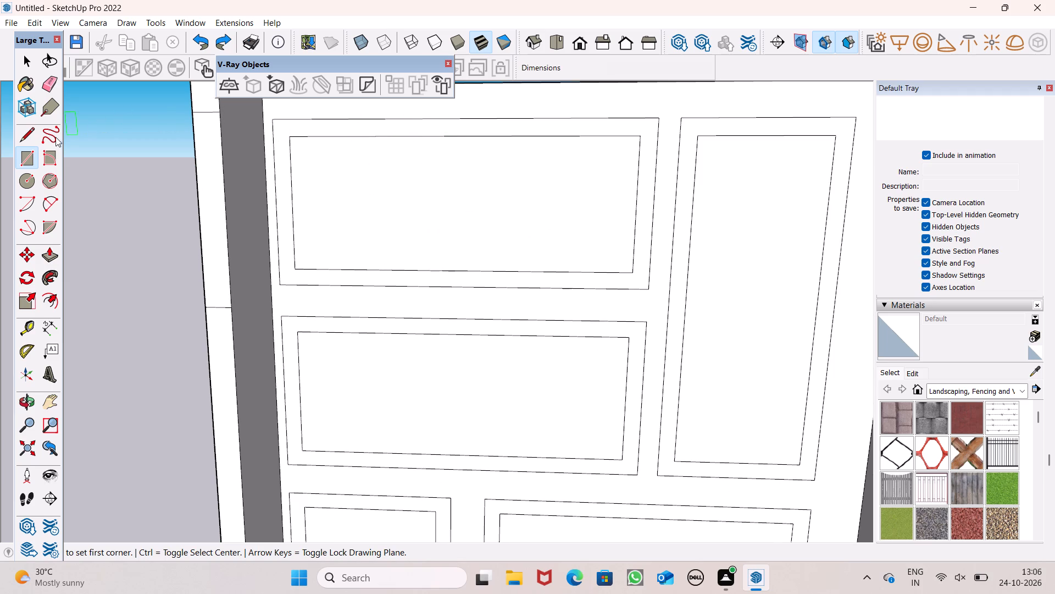
left_click(19, 139)
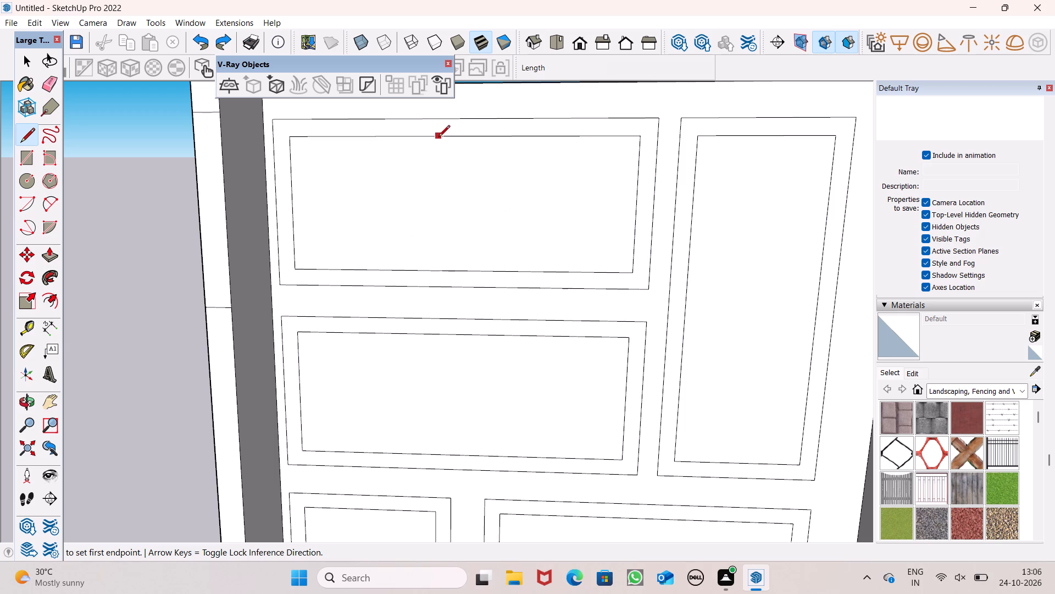
left_click_drag(438, 137, 442, 145)
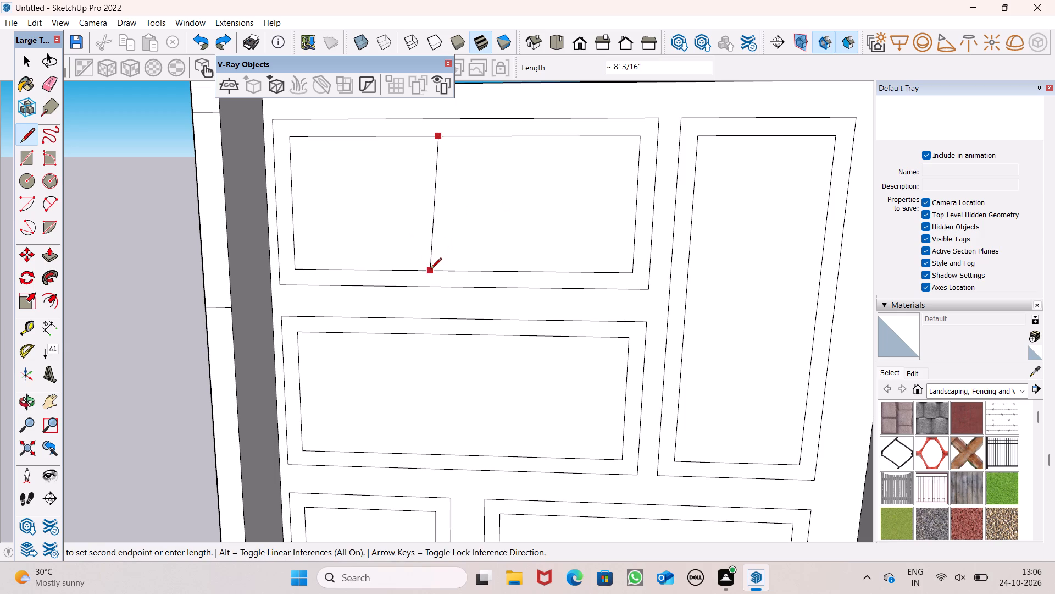
left_click(431, 271)
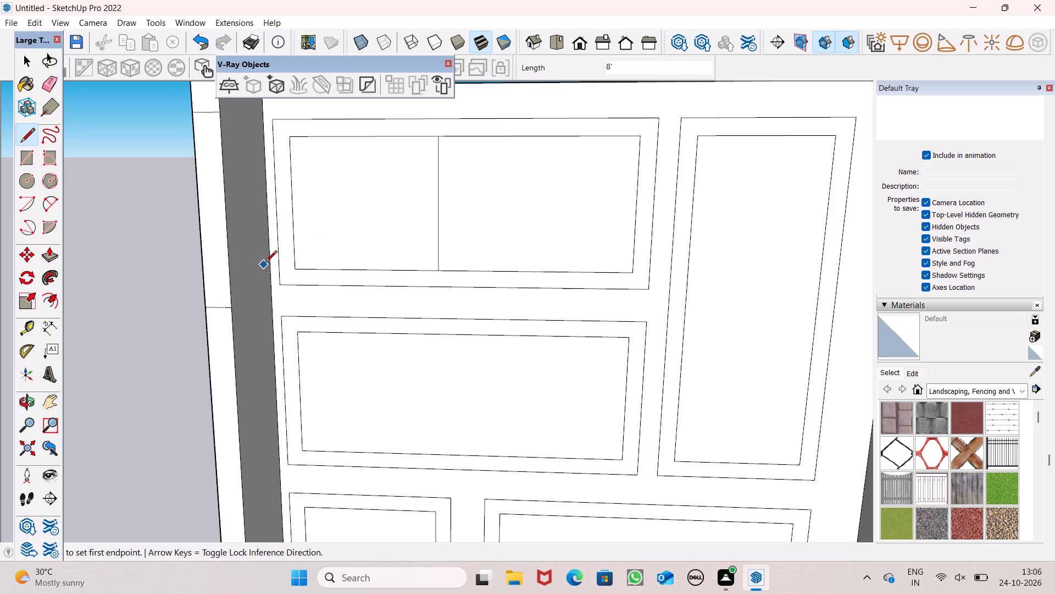
Draw two 8' vertical dividing lines in the second-row wide frame's opening, at about one quarter and two thirds of its width.
scroll(387, 199, "down", 3)
scroll(437, 367, "up", 3)
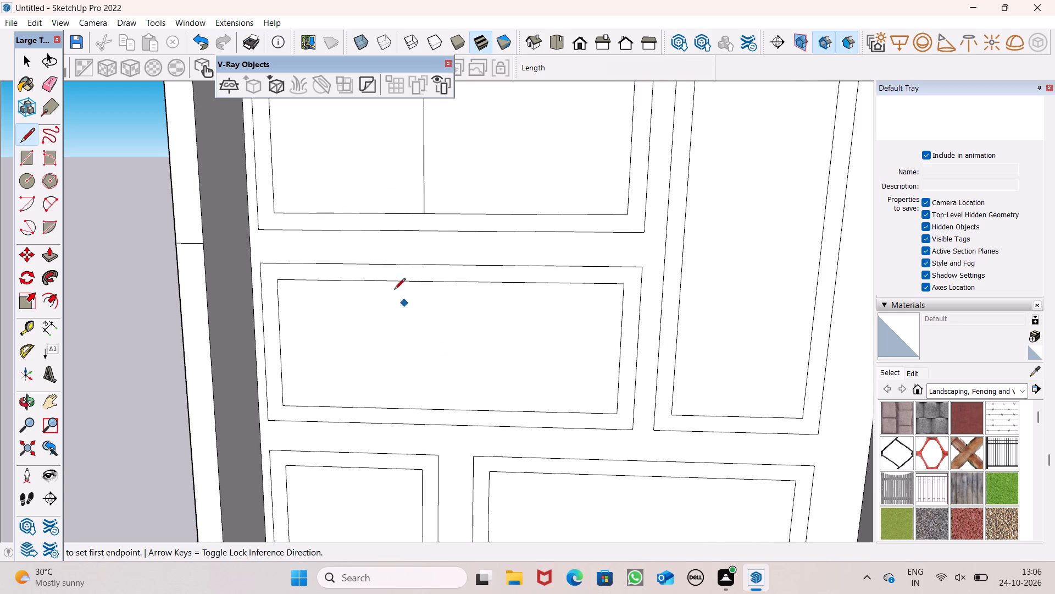
scroll(368, 264, "down", 1)
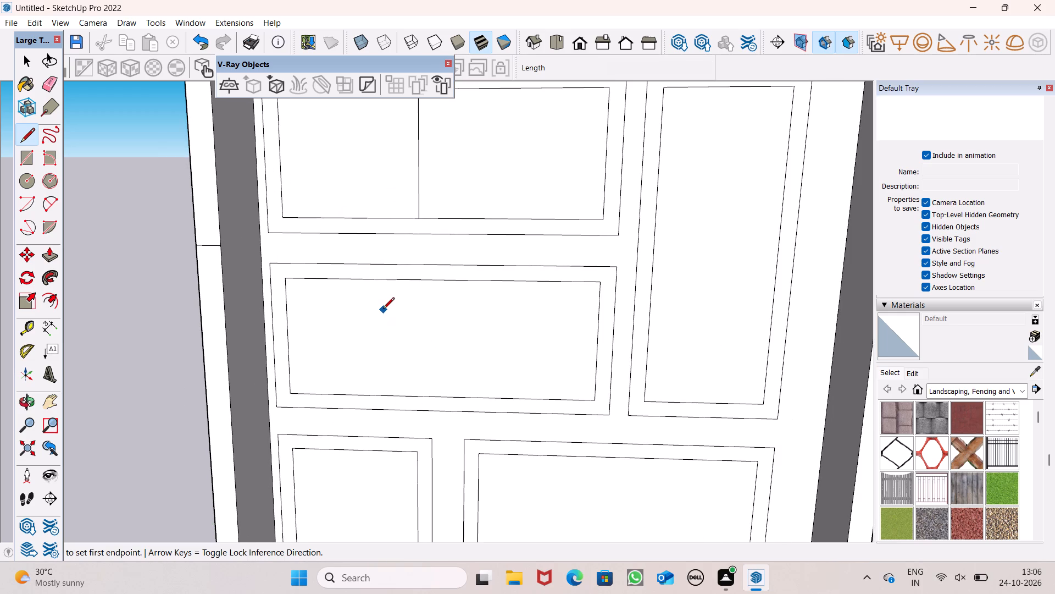
scroll(383, 310, "down", 1)
scroll(430, 412, "up", 7)
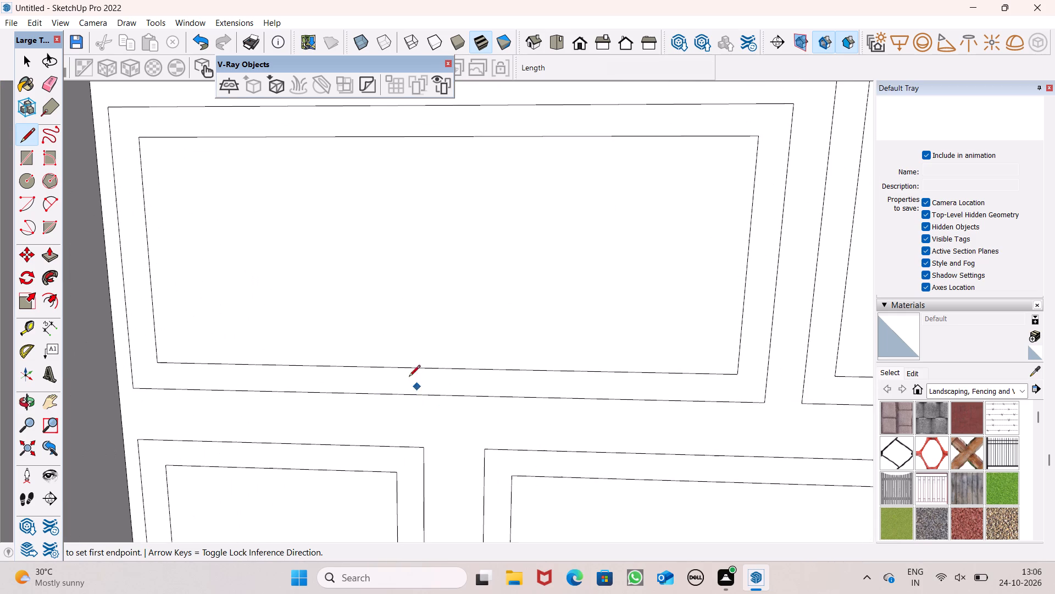
scroll(367, 314, "down", 5)
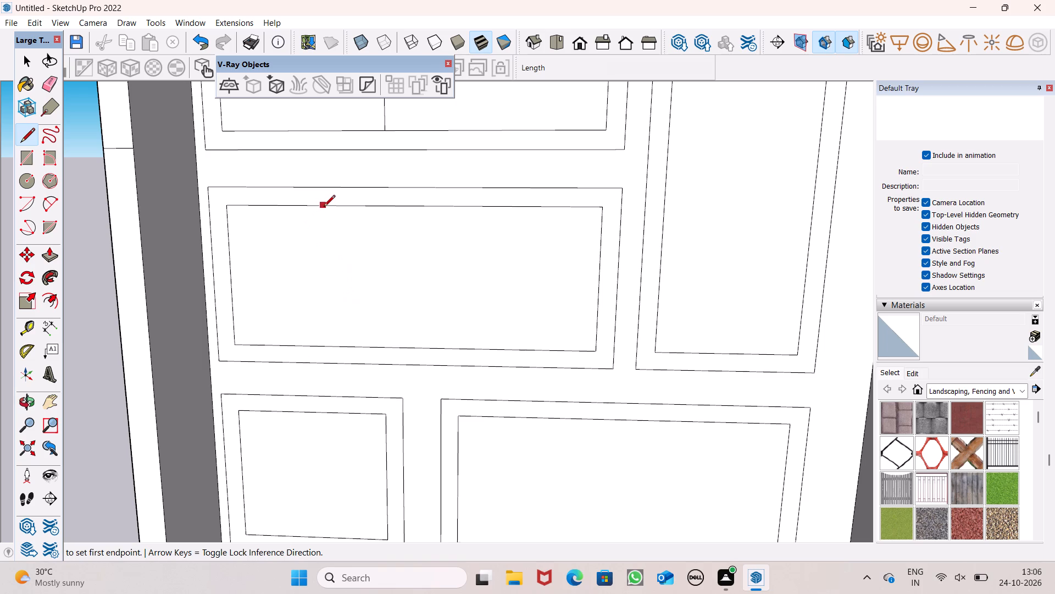
left_click(324, 206)
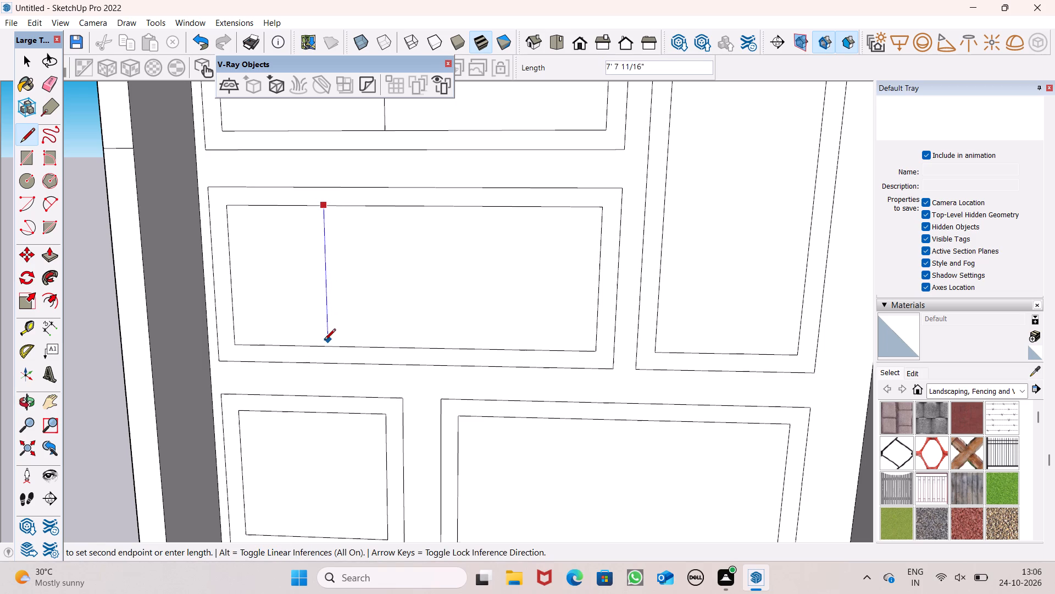
left_click(323, 346)
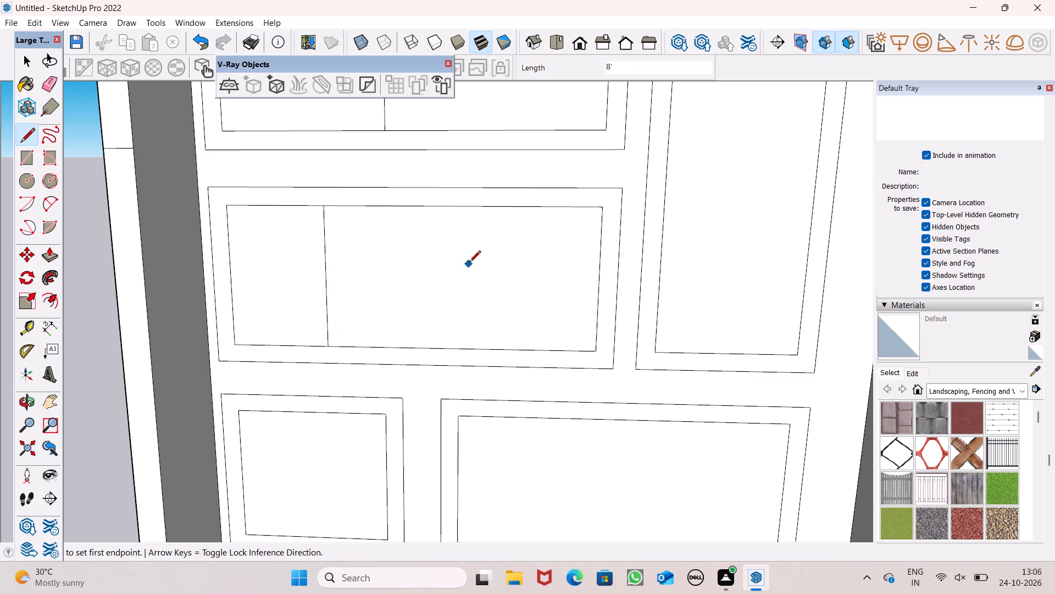
left_click(486, 206)
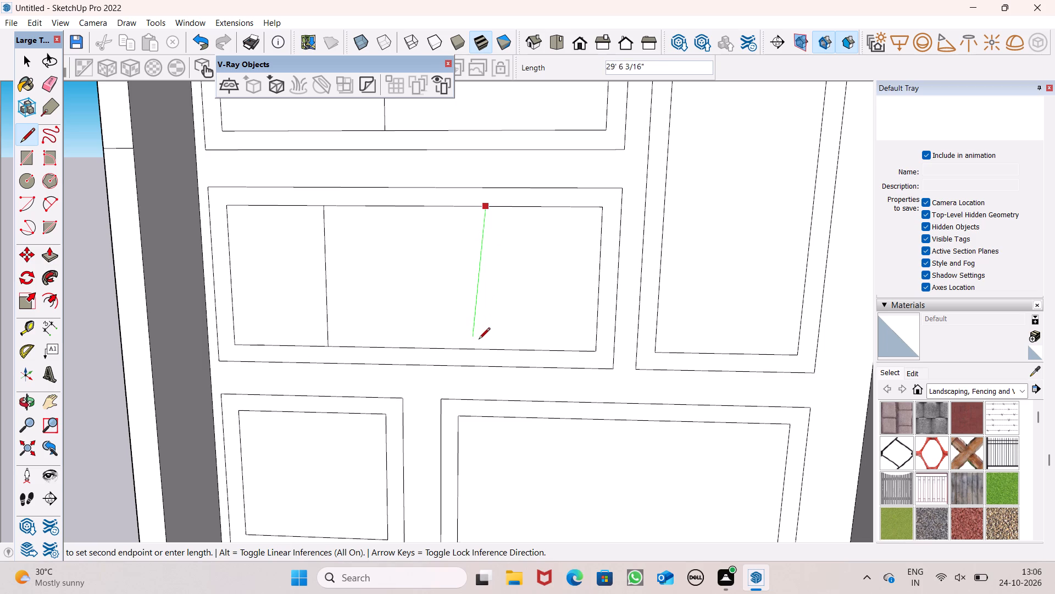
left_click(480, 345)
Draw three 8' vertical dividing lines in the third-row wide frame's opening, at about one third, just left of middle, and two thirds.
scroll(445, 210, "down", 4)
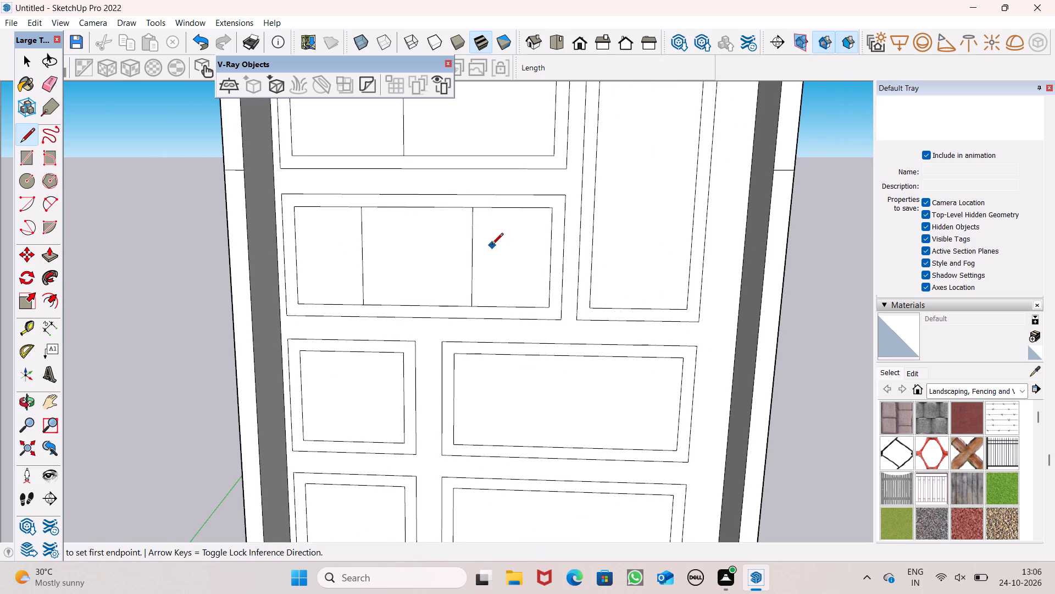
scroll(469, 236, "down", 4)
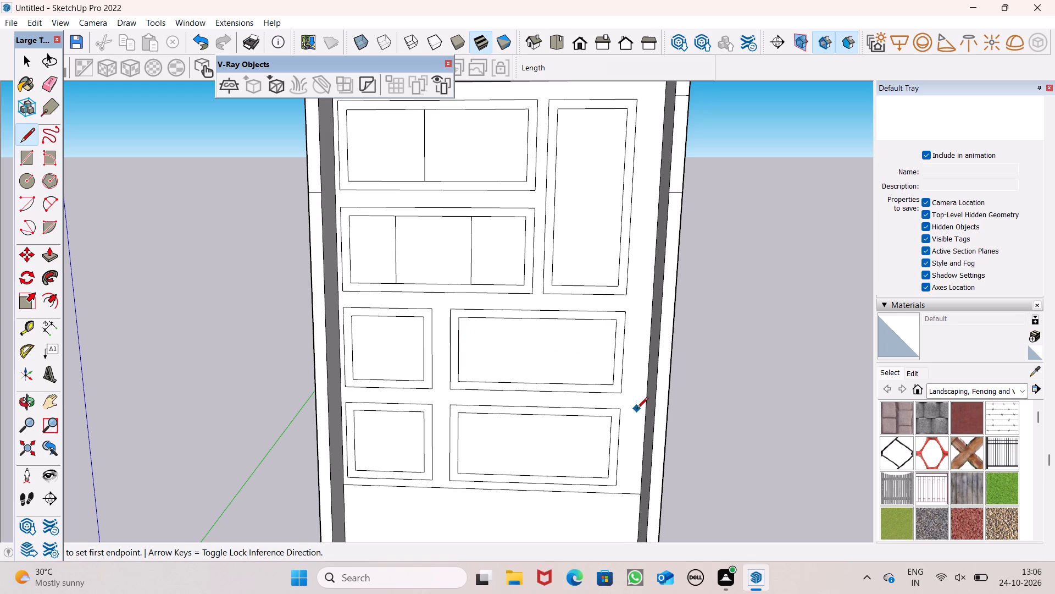
scroll(628, 409, "up", 1)
scroll(534, 332, "up", 4)
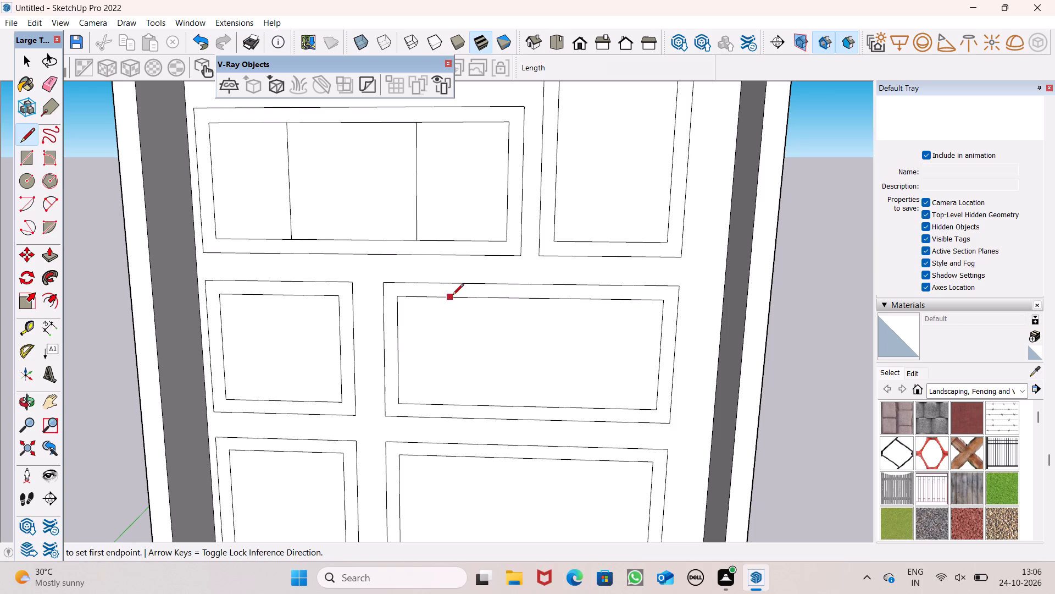
left_click(488, 299)
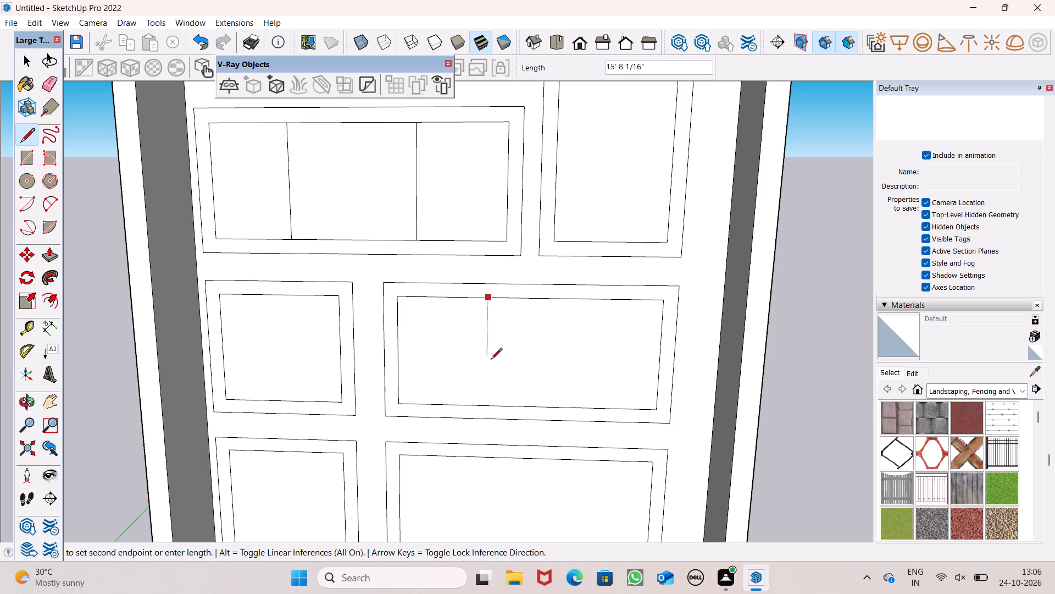
left_click(488, 402)
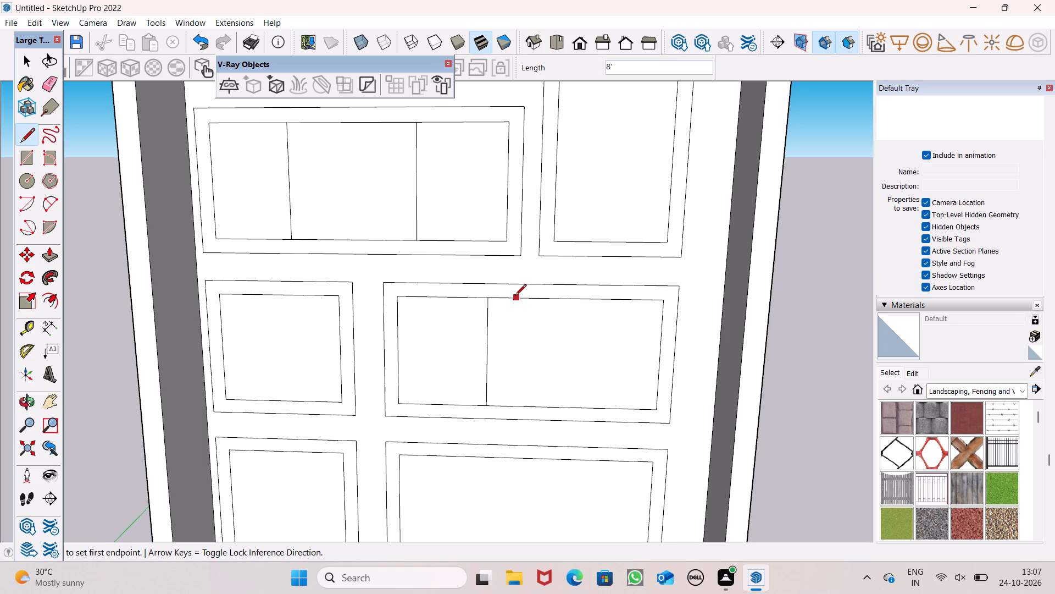
left_click(514, 296)
left_click(508, 405)
left_click(569, 300)
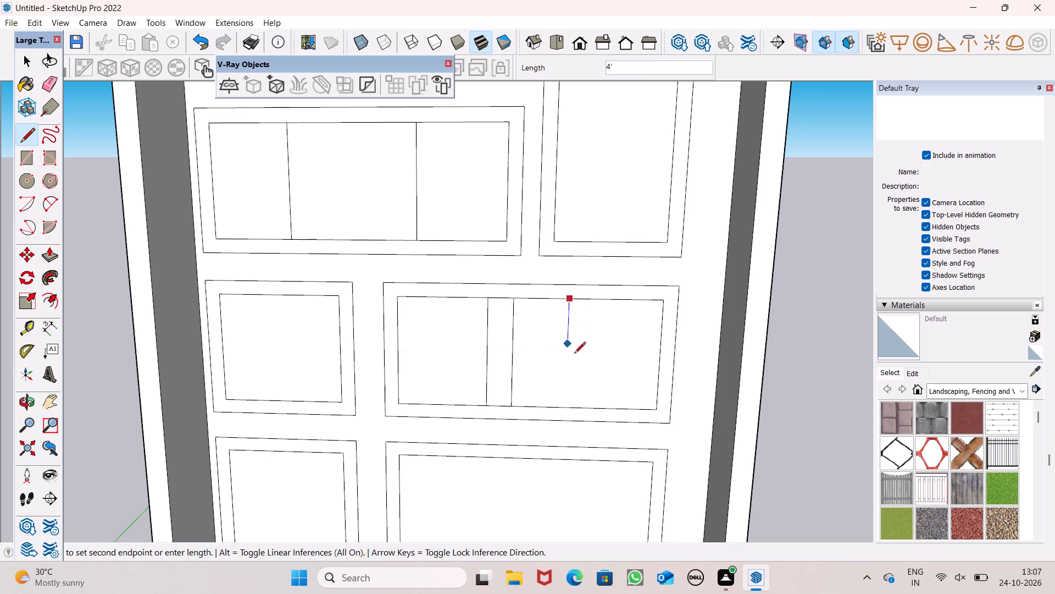
left_click(571, 402)
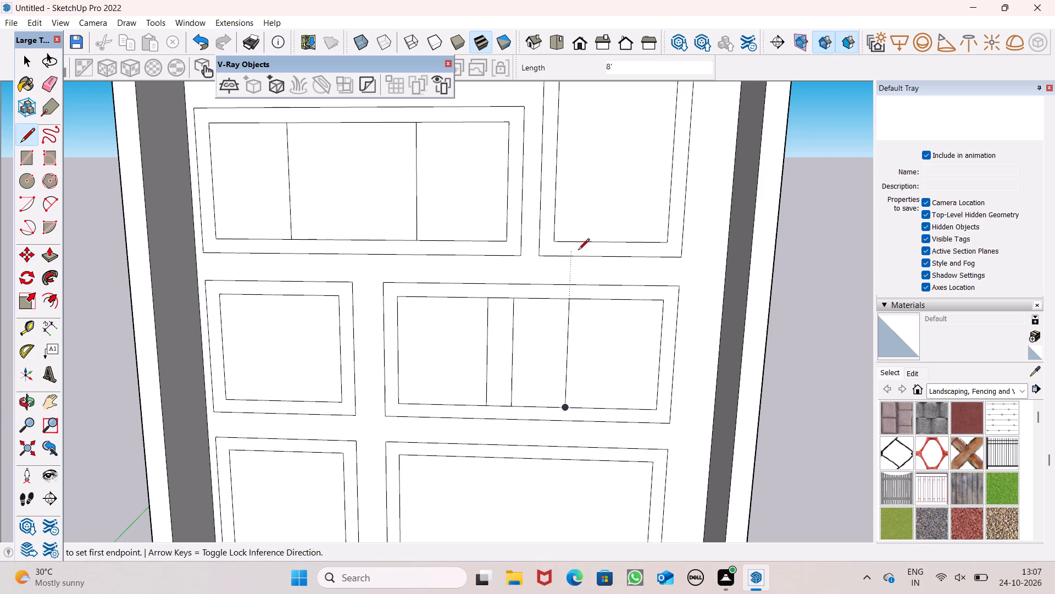
Continue the three dividing lines into the bottom-row wide frame: an 8' line inside its opening, and two 12' lines from the dividers above.
scroll(578, 251, "down", 5)
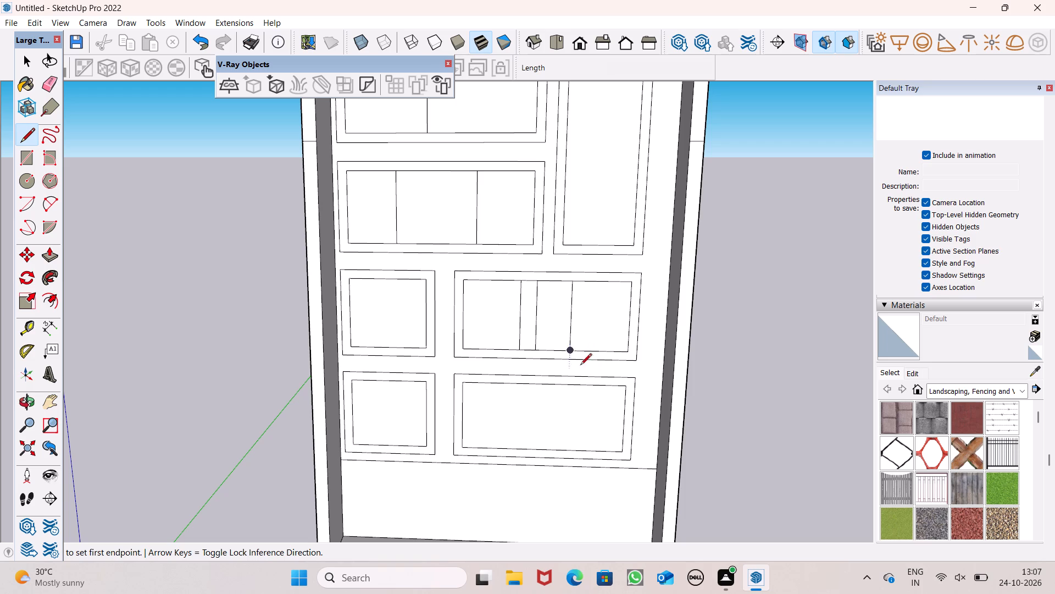
left_click(564, 453)
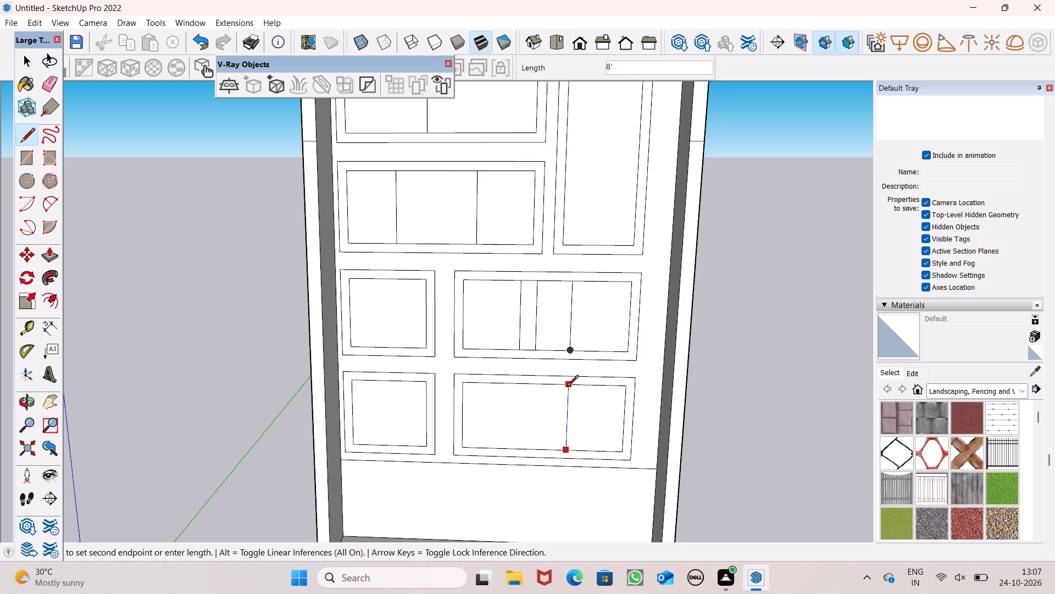
left_click(566, 387)
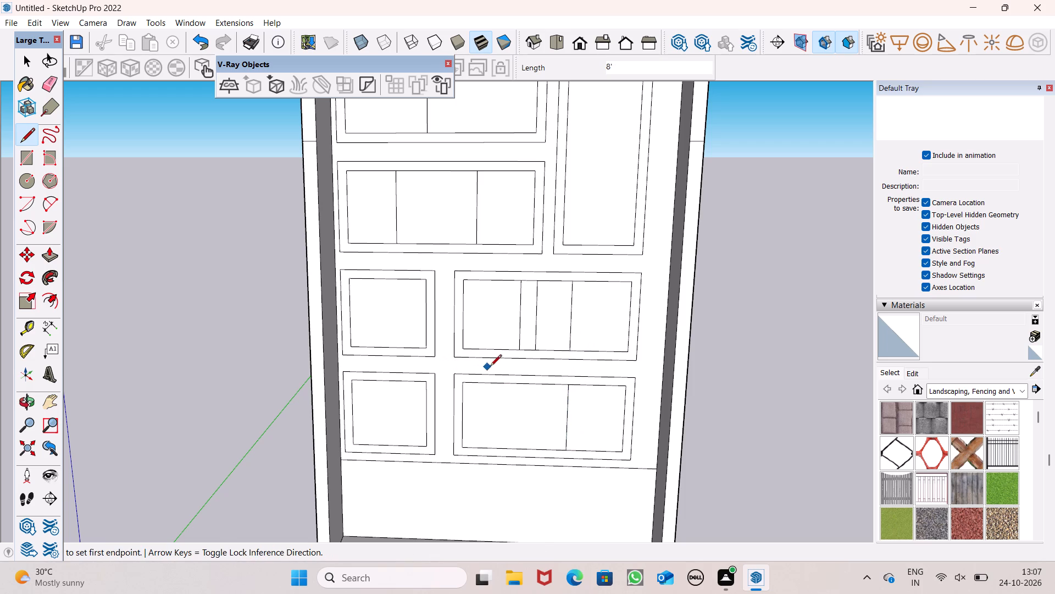
left_click(519, 349)
left_click(517, 450)
left_click(538, 344)
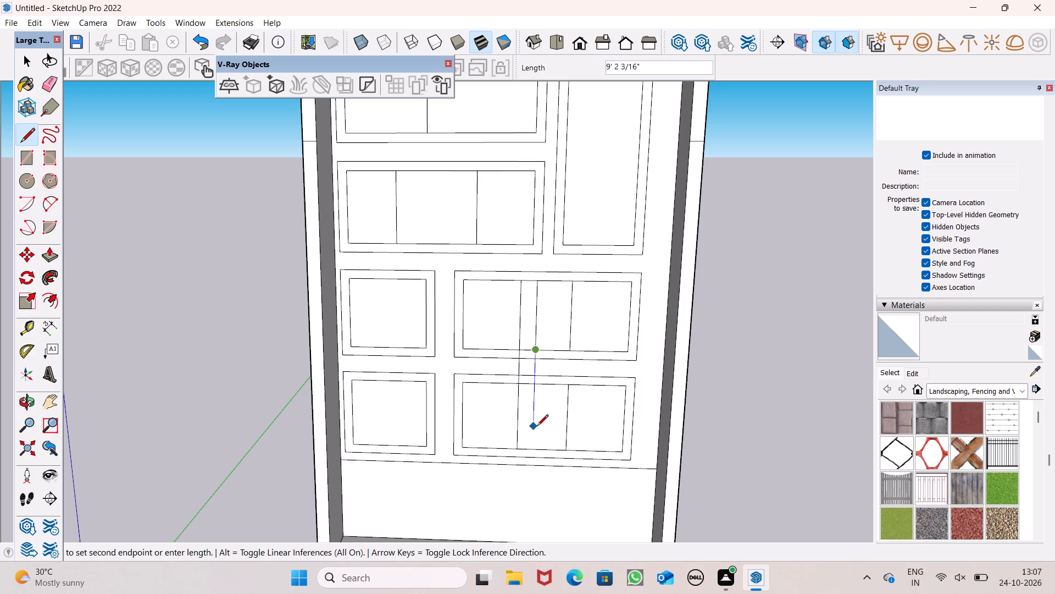
left_click(532, 446)
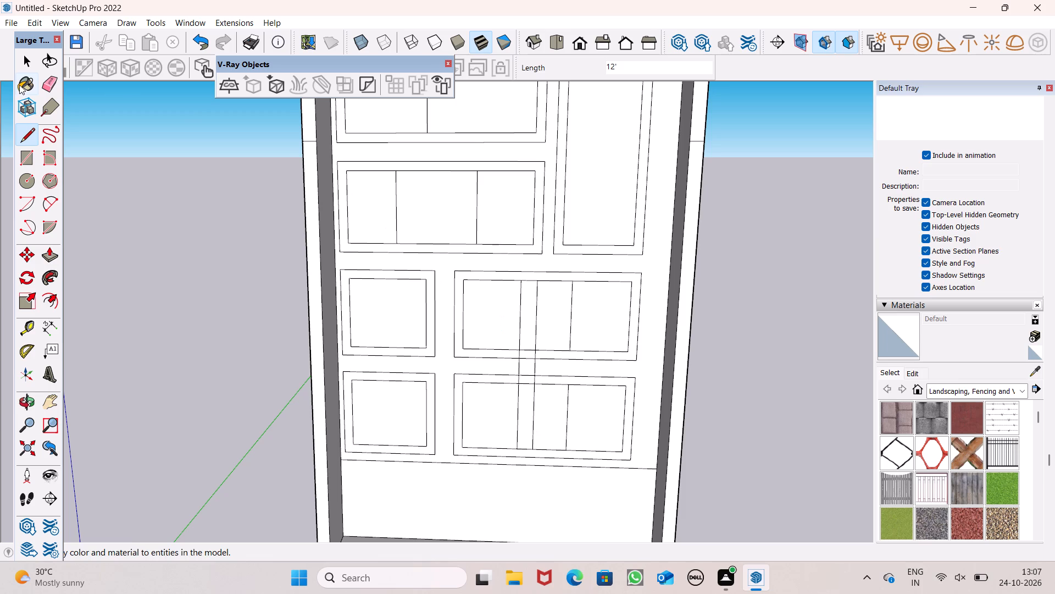
Erase the pieces of the two 12' lines that cross the wall gap and the borders of the two lower wide frames.
left_click(52, 84)
scroll(509, 362, "up", 5)
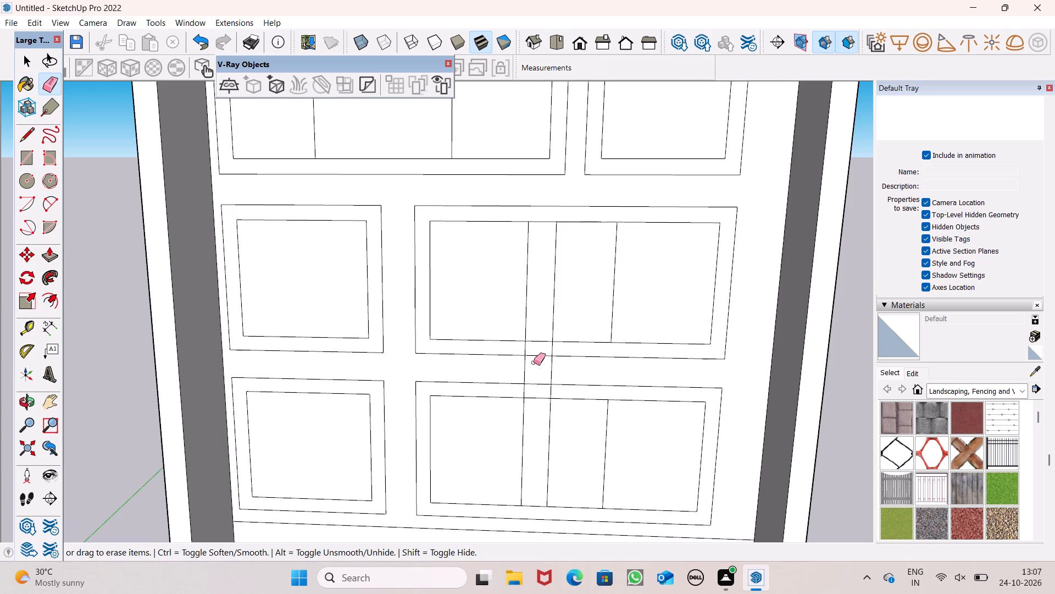
left_click_drag(562, 380, 531, 377)
left_click(525, 373)
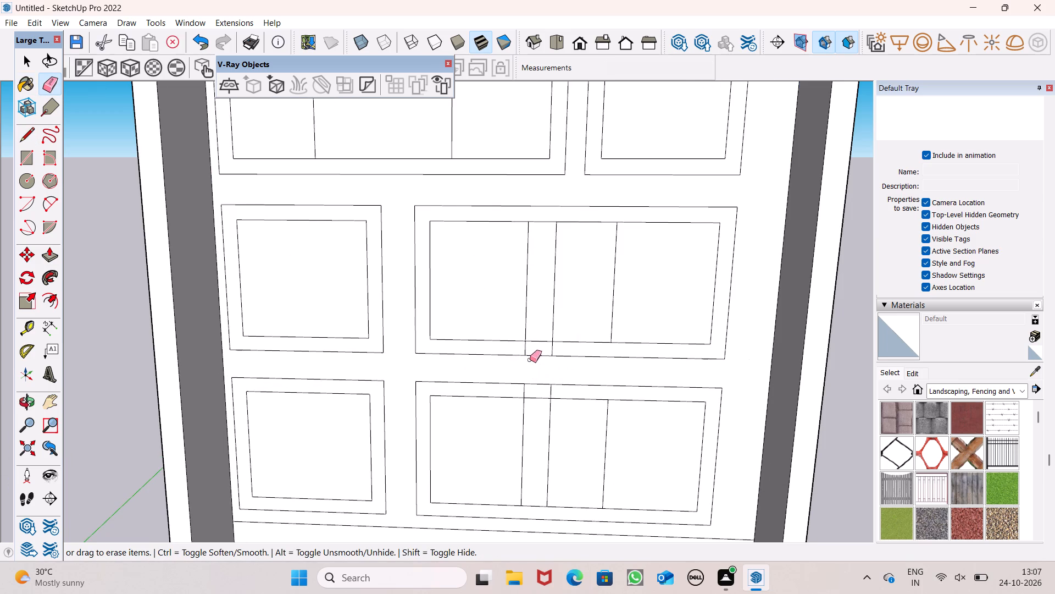
scroll(530, 360, "up", 7)
left_click(503, 343)
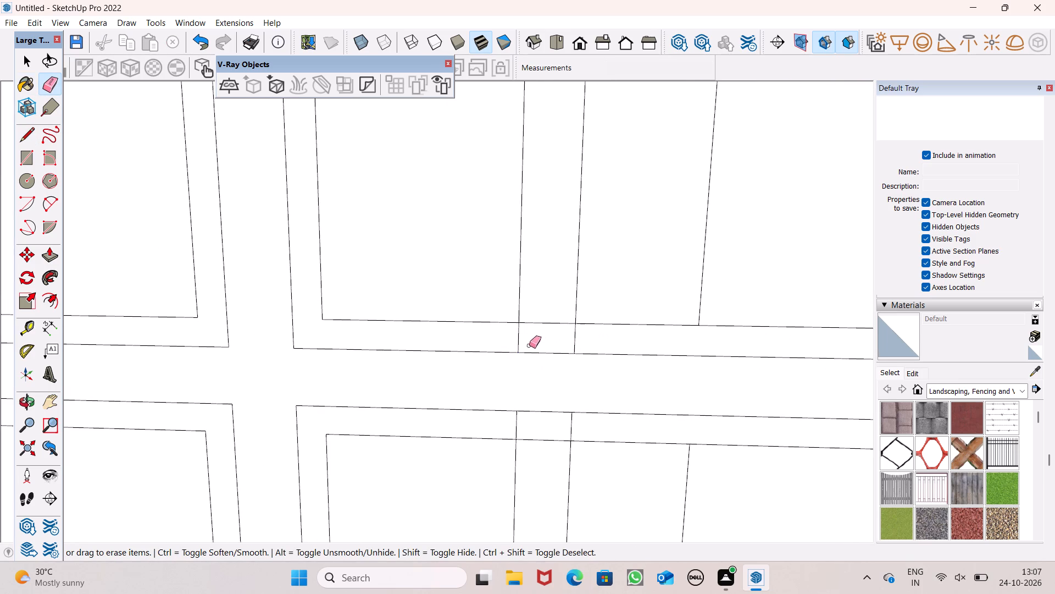
scroll(458, 259, "down", 6)
scroll(513, 379, "up", 4)
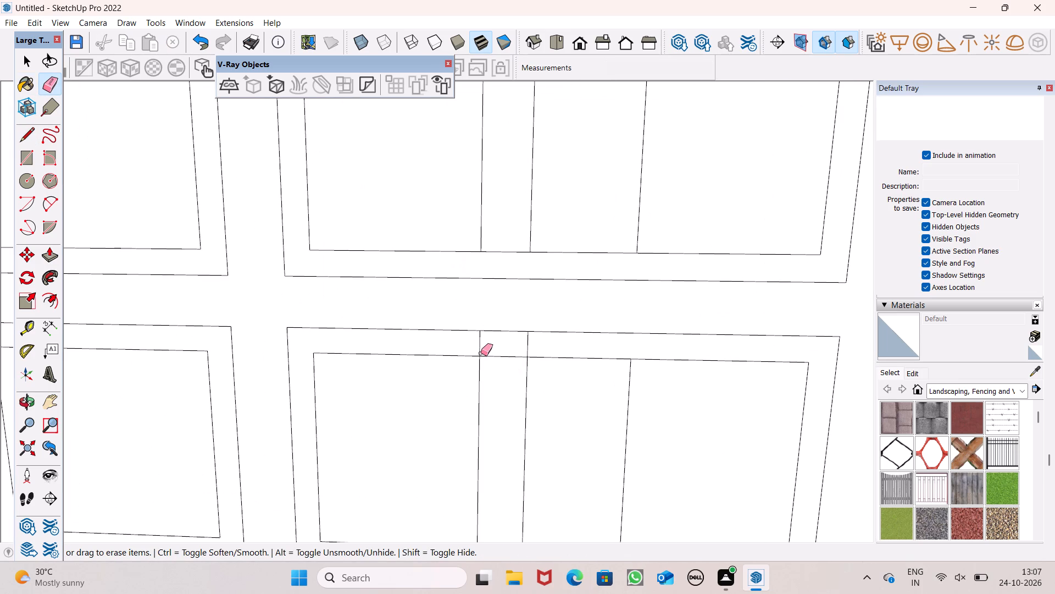
left_click_drag(482, 349, 494, 347)
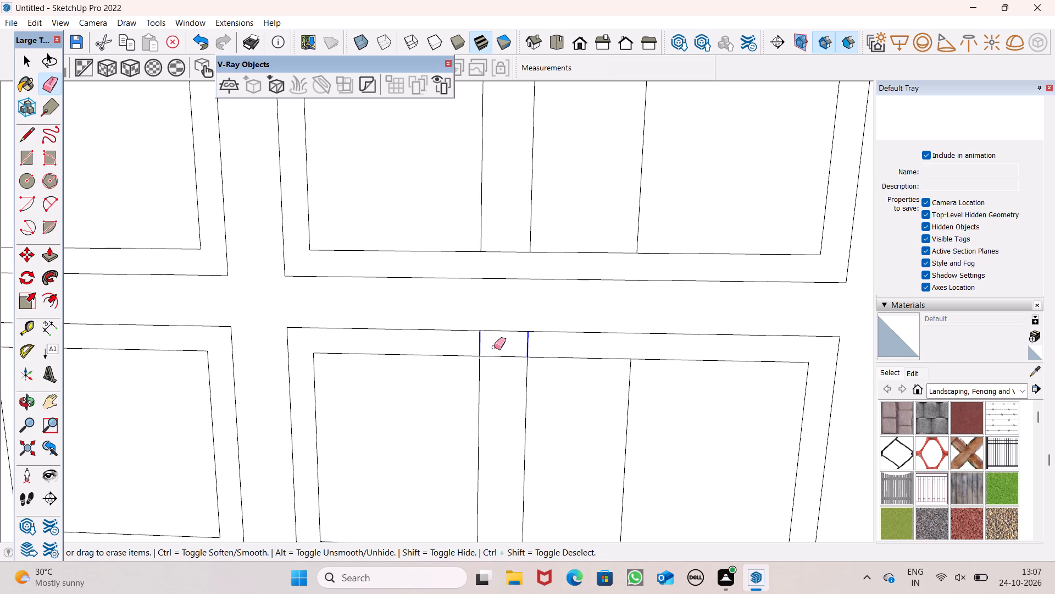
left_click_drag(494, 347, 504, 348)
Push the right-hand pane of the top-left facade frame 6" through the wall with Push/Pull to open it.
scroll(592, 208, "down", 10)
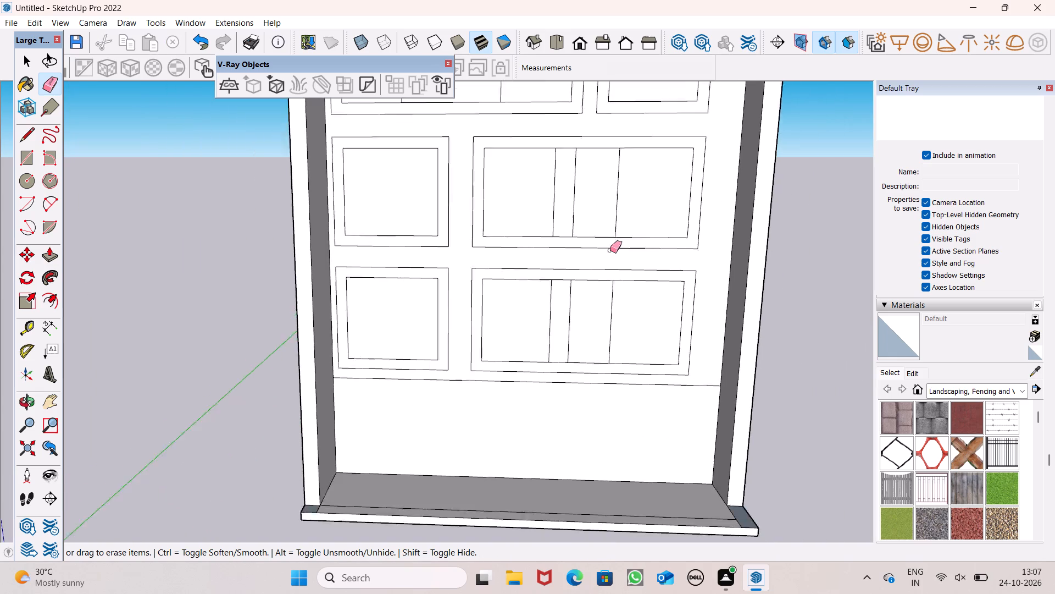
scroll(610, 250, "down", 5)
middle_click_drag(577, 305, 546, 373)
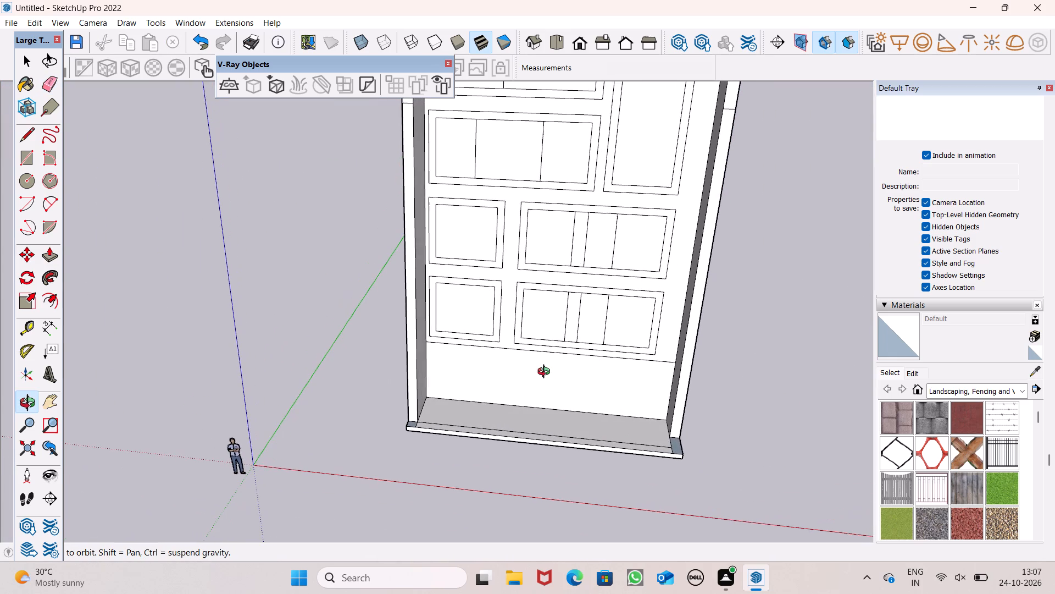
middle_click_drag(546, 373, 602, 365)
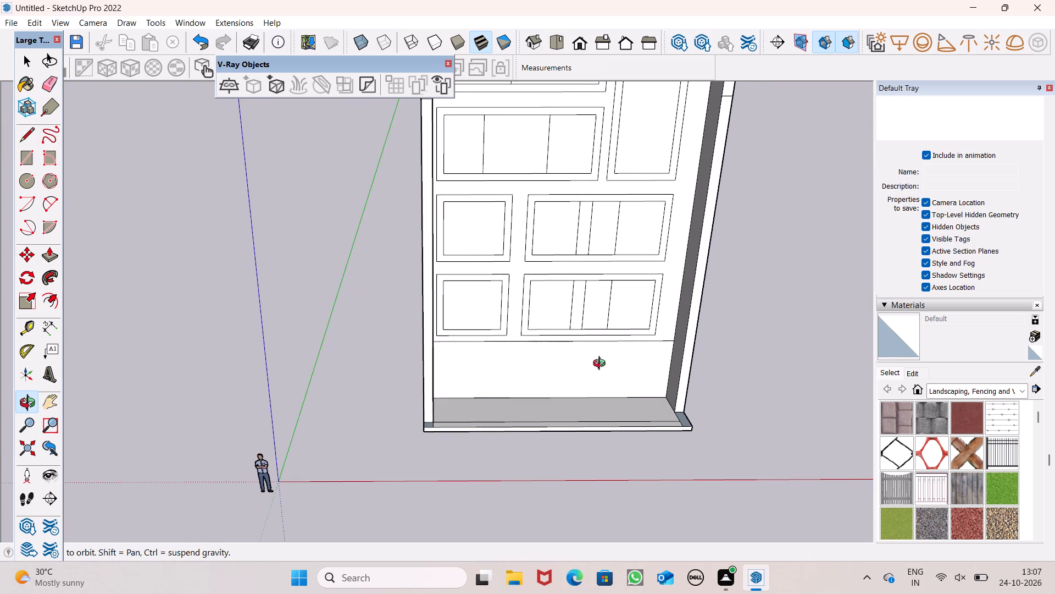
middle_click_drag(602, 365, 588, 351)
scroll(572, 336, "down", 6)
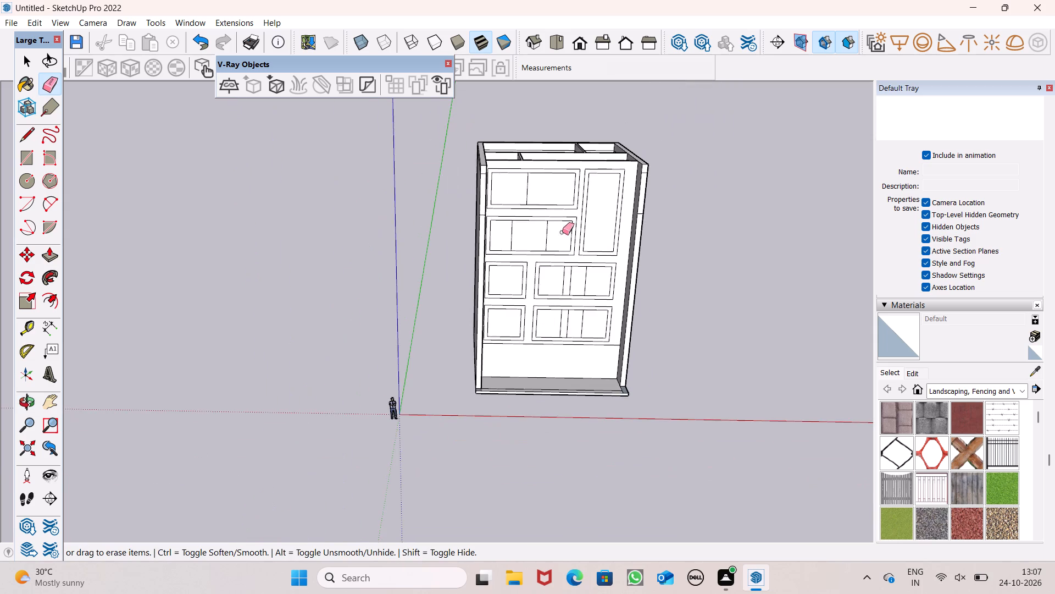
scroll(587, 200, "up", 5)
scroll(320, 213, "down", 1)
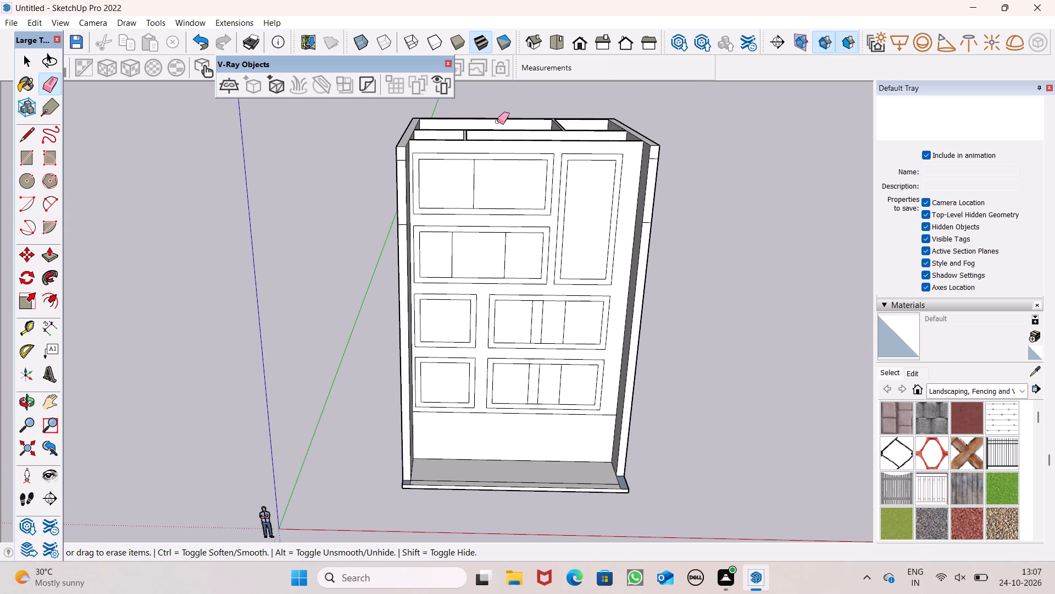
scroll(504, 119, "up", 6)
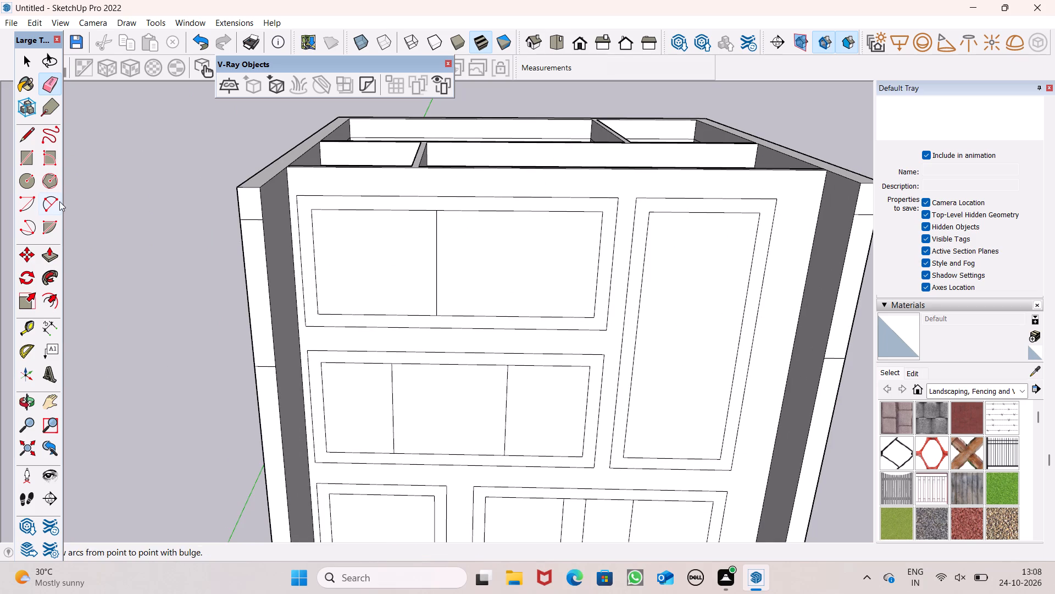
left_click(51, 263)
scroll(523, 265, "up", 3)
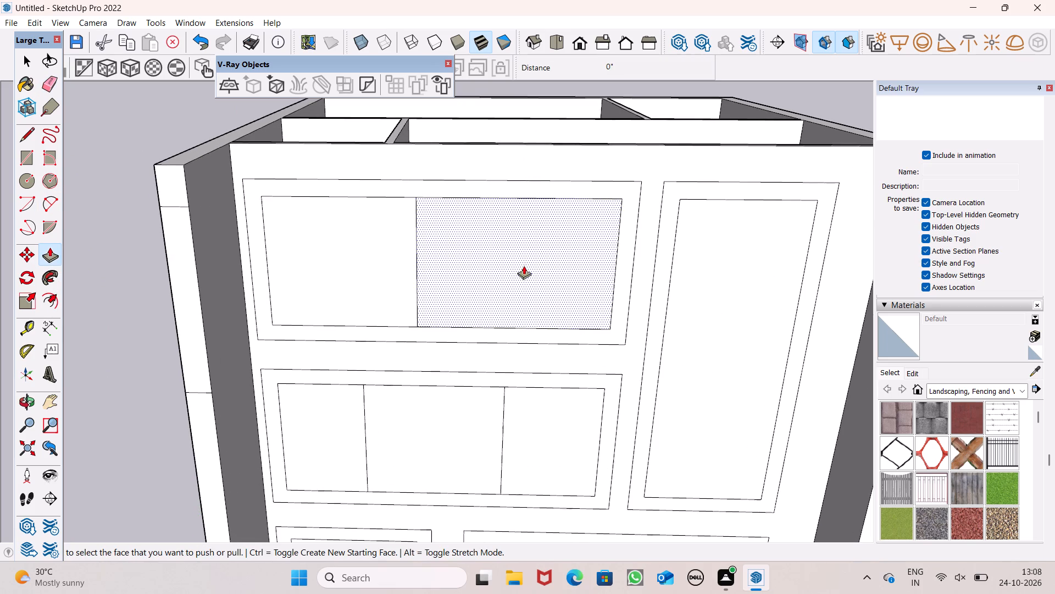
left_click_drag(493, 318, 506, 299)
Push the right-hand pane of the second-row wide frame 6" through the wall to open it.
scroll(447, 246, "down", 6)
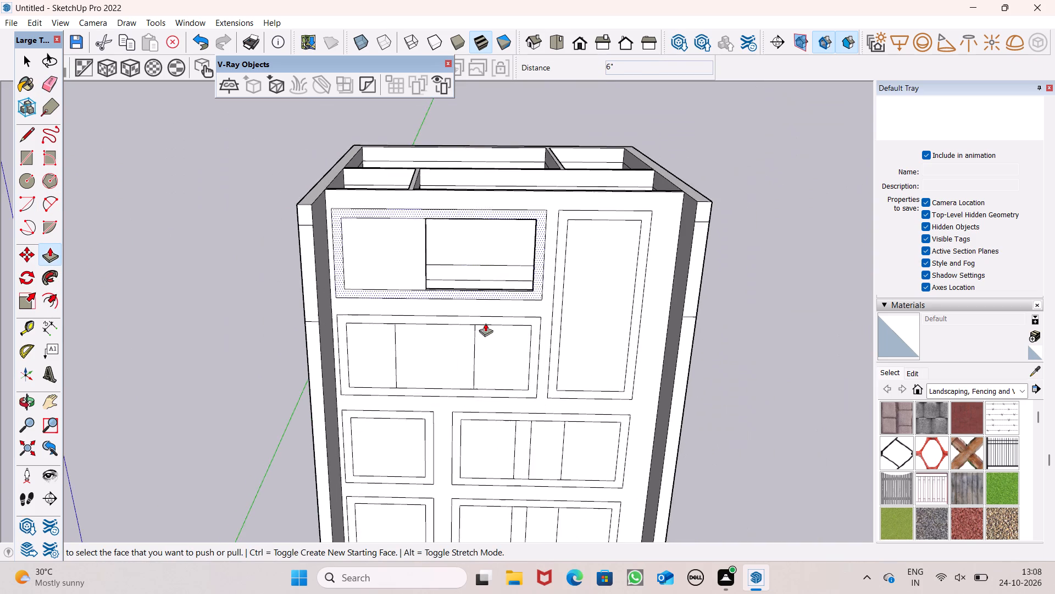
middle_click_drag(495, 359, 470, 380)
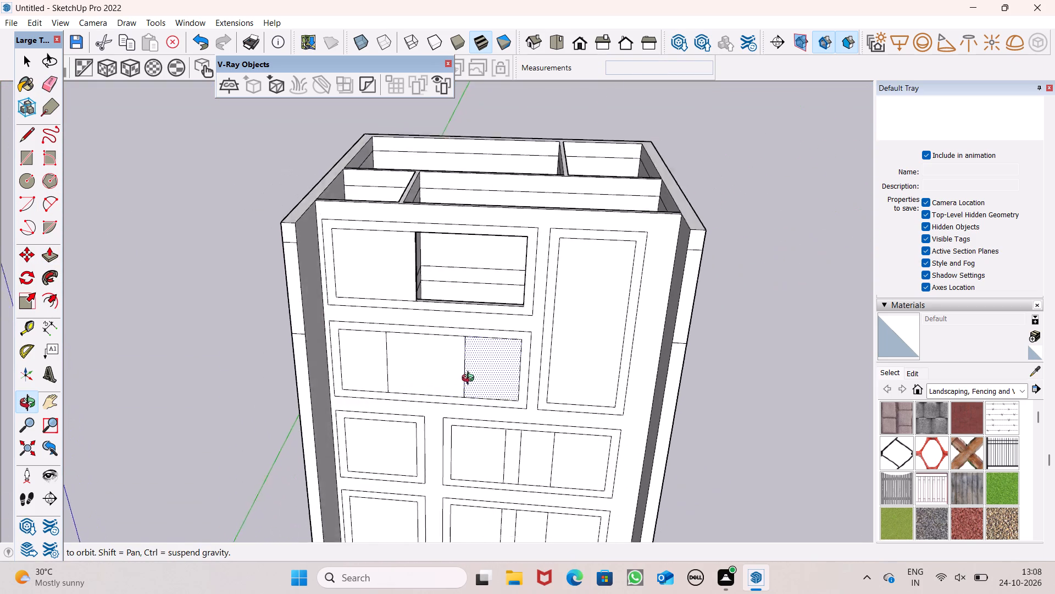
middle_click_drag(470, 380, 451, 326)
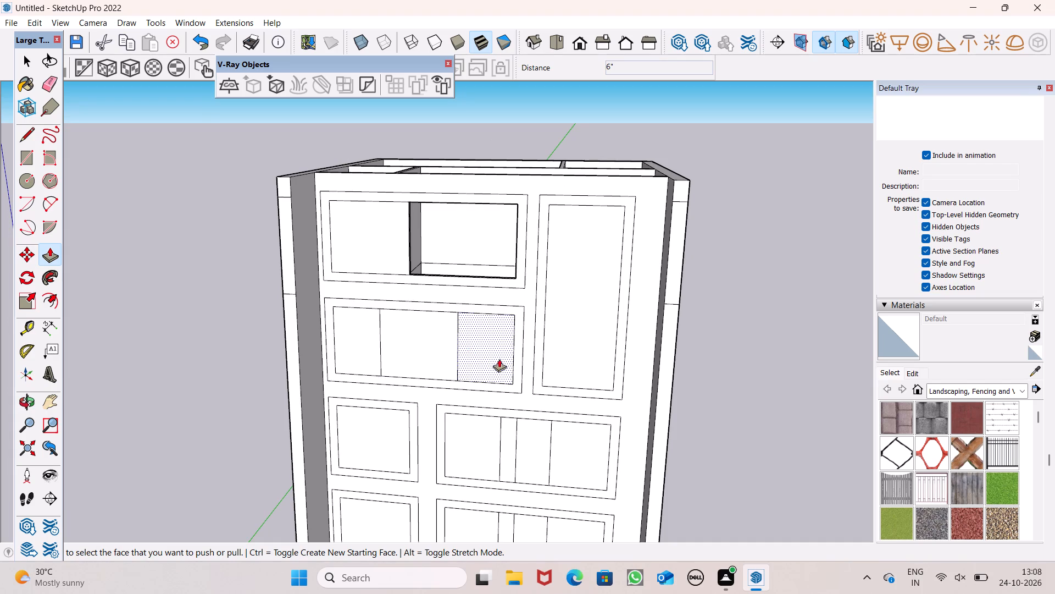
scroll(507, 373, "up", 4)
left_click_drag(452, 364, 470, 344)
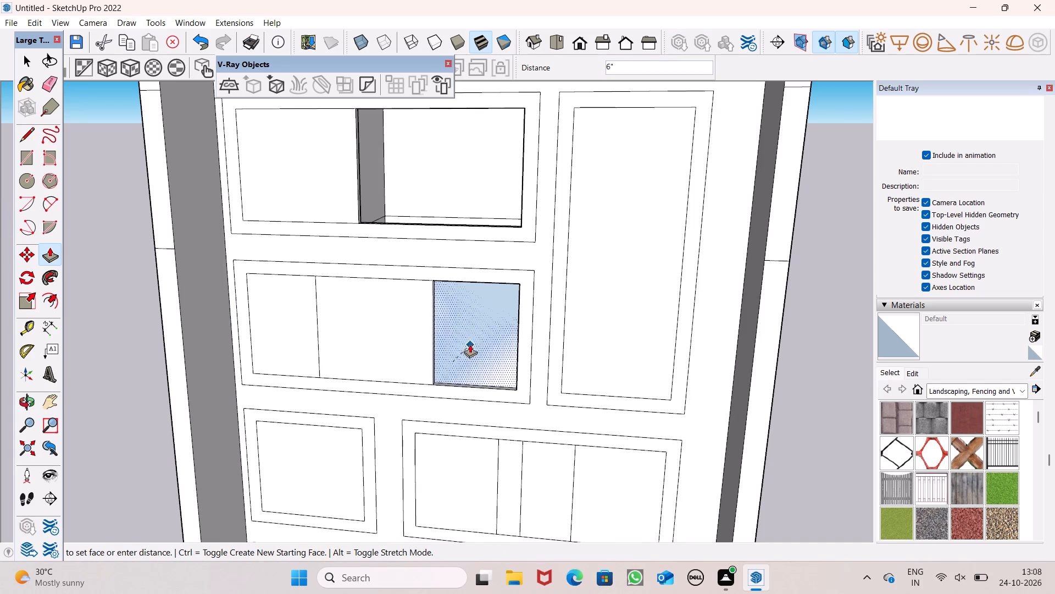
left_click_drag(470, 344, 470, 345)
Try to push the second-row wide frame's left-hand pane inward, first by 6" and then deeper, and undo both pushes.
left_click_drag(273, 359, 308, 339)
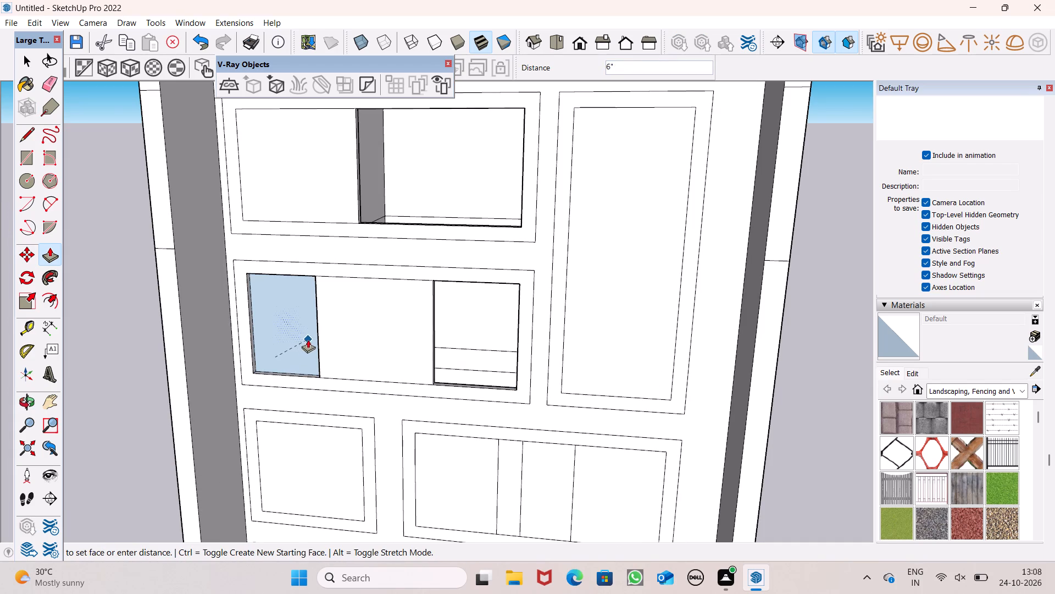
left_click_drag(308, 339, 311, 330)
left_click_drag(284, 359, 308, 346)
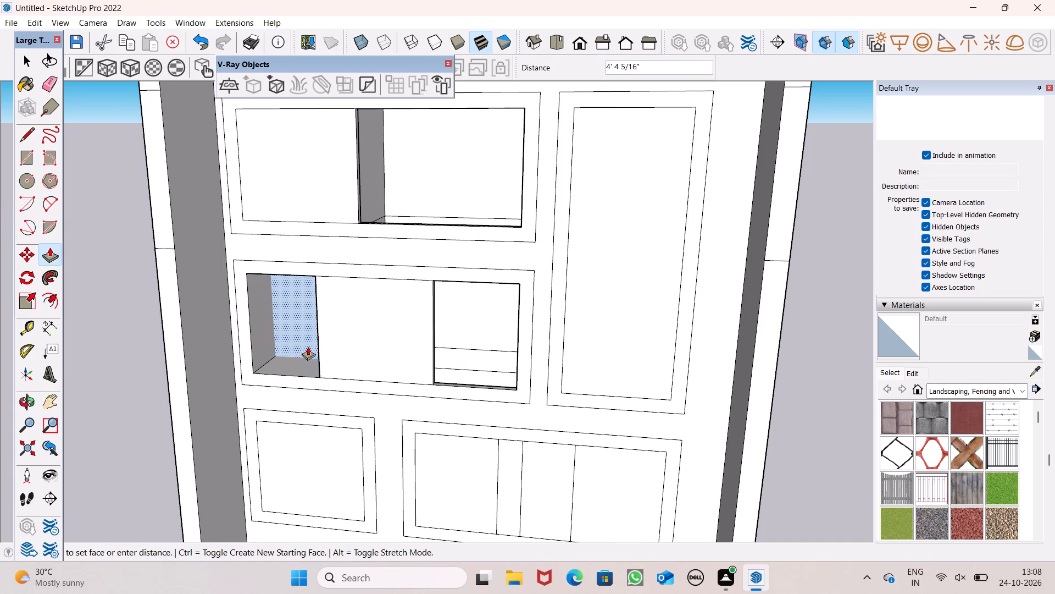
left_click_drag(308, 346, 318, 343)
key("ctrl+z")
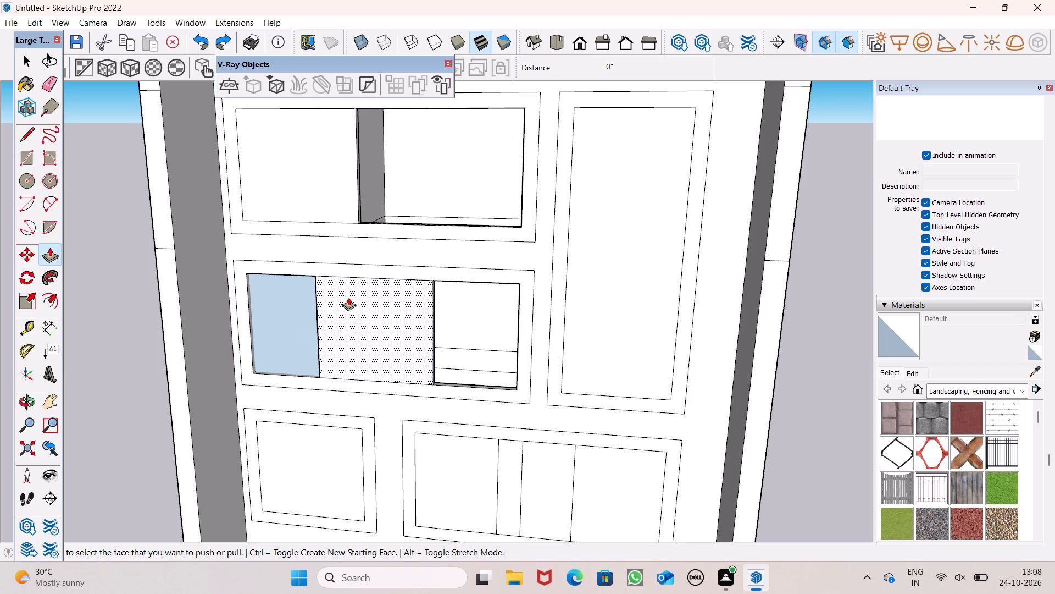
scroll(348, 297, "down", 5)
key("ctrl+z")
Push the left-hand pane of the second-row wide frame 6" through the wall to open it.
scroll(379, 240, "down", 5)
middle_click_drag(346, 306, 59, 413)
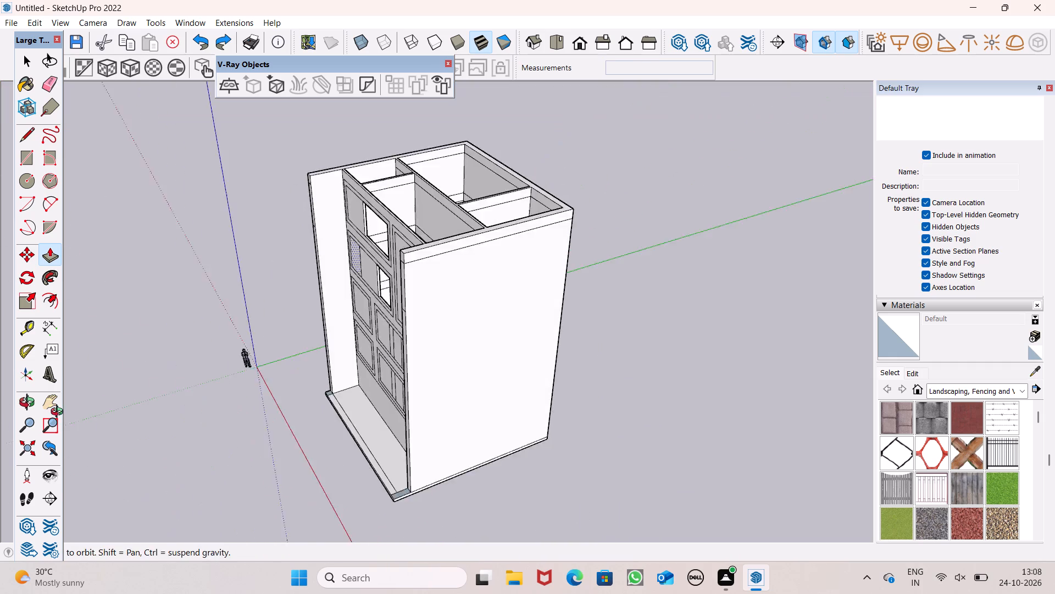
middle_click_drag(59, 413, 40, 389)
scroll(53, 411, "up", 1)
middle_click_drag(297, 273, 658, 485)
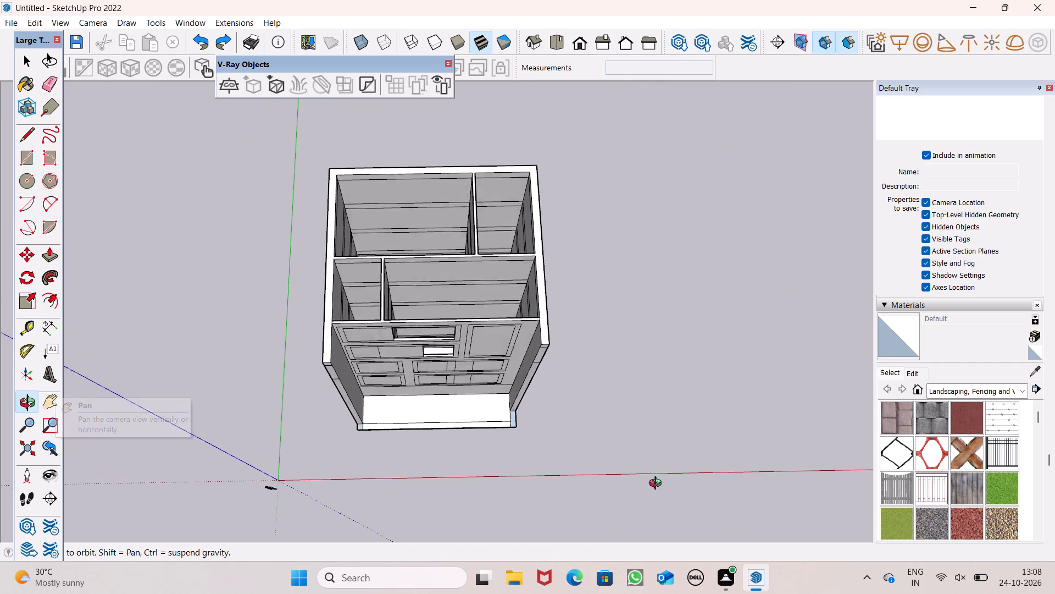
middle_click_drag(658, 485, 658, 477)
middle_click_drag(440, 313, 418, 322)
scroll(489, 456, "up", 1)
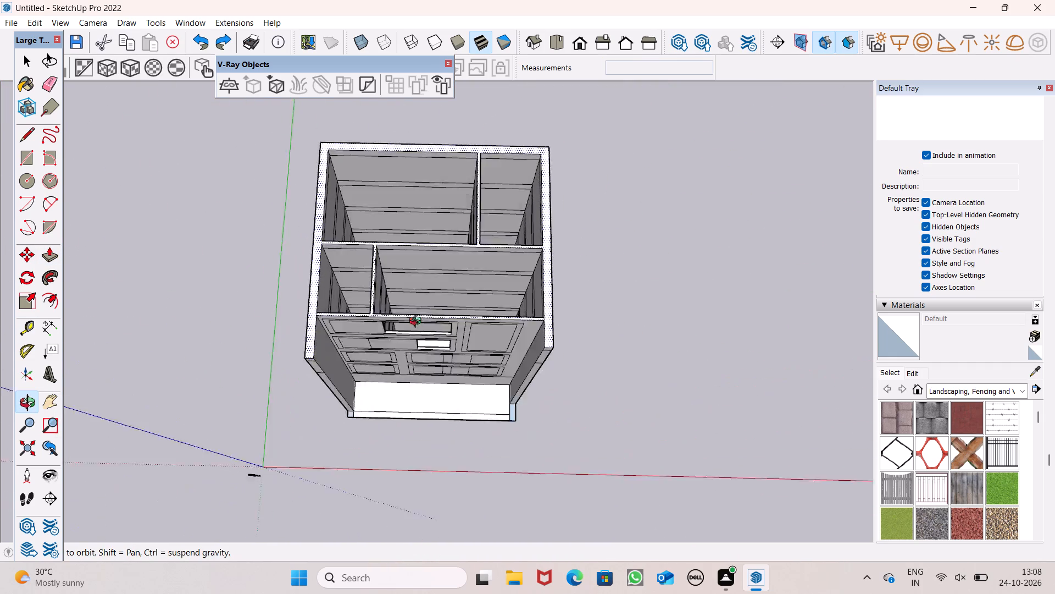
middle_click_drag(418, 322, 461, 62)
scroll(430, 280, "up", 8)
middle_click_drag(423, 310, 400, 303)
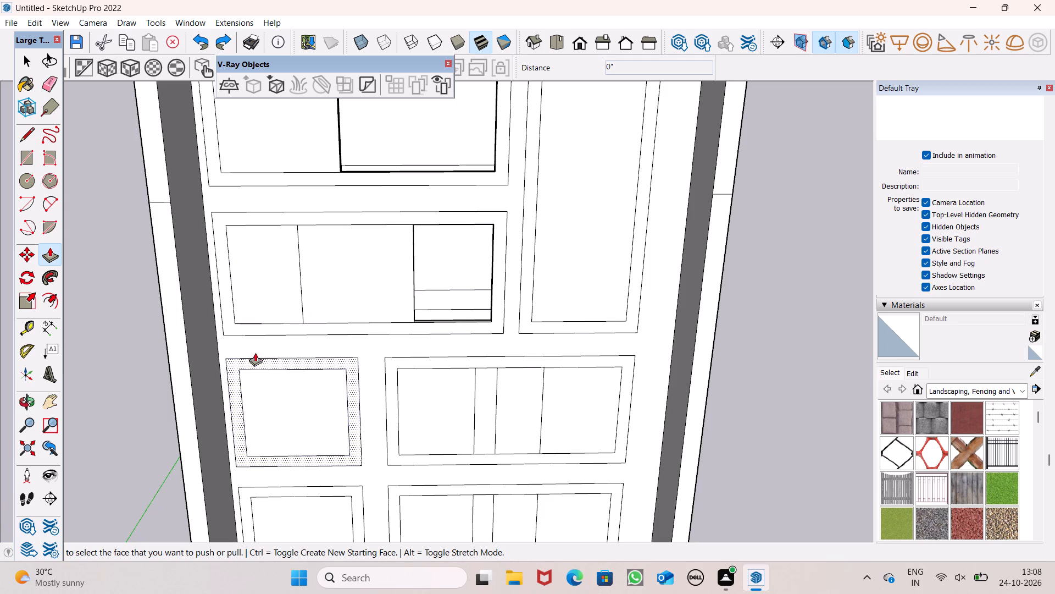
left_click_drag(257, 309, 286, 285)
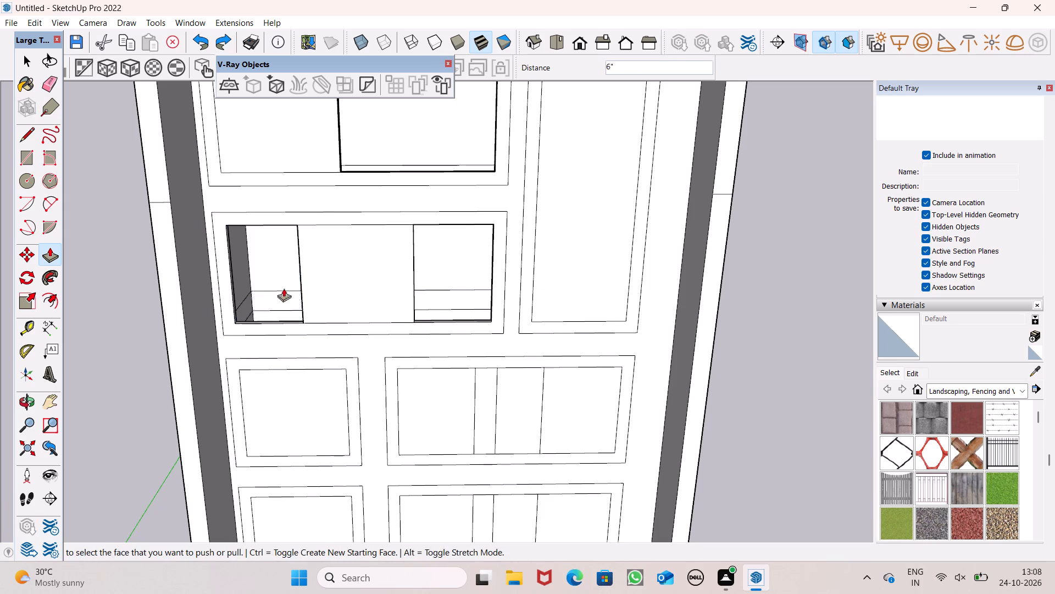
Push the panes of the two small frames in the third and fourth rows 6" into the wall to open them.
middle_click_drag(294, 288, 295, 171)
scroll(292, 196, "down", 5)
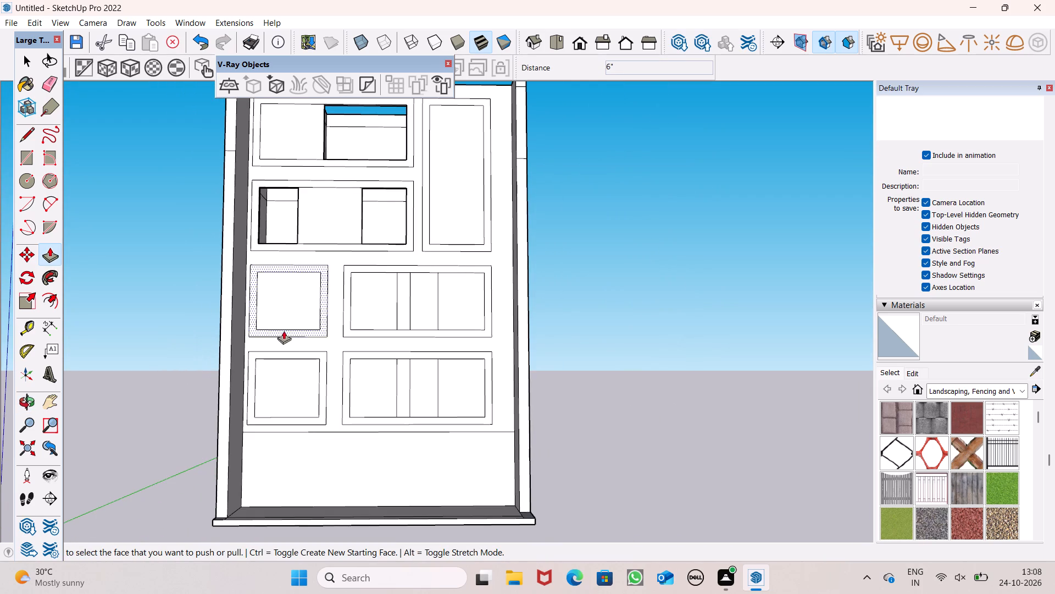
left_click_drag(273, 321, 298, 304)
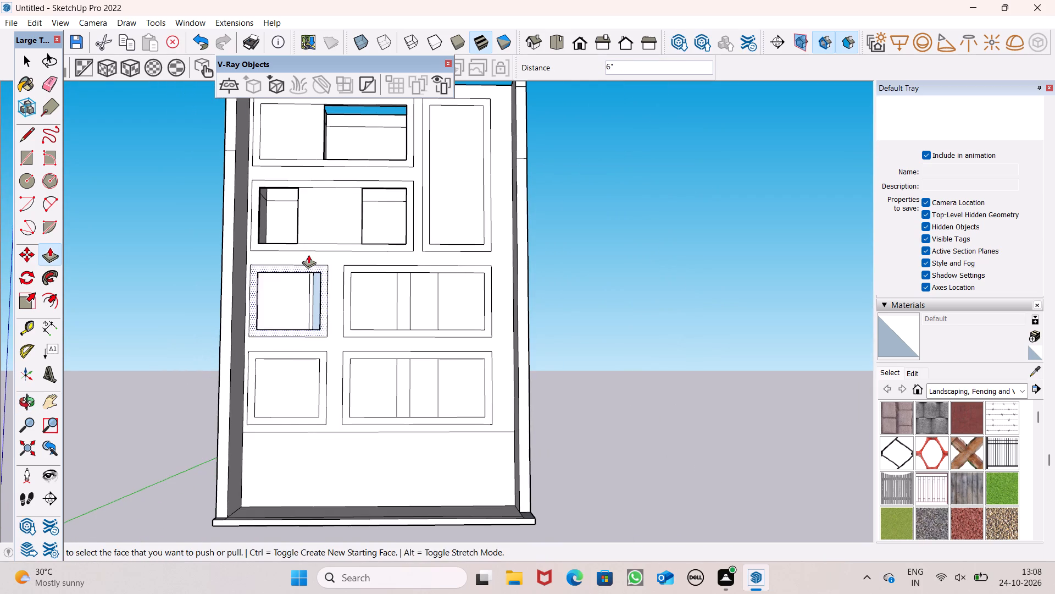
scroll(308, 257, "down", 4)
middle_click_drag(318, 289, 289, 452)
scroll(284, 383, "up", 7)
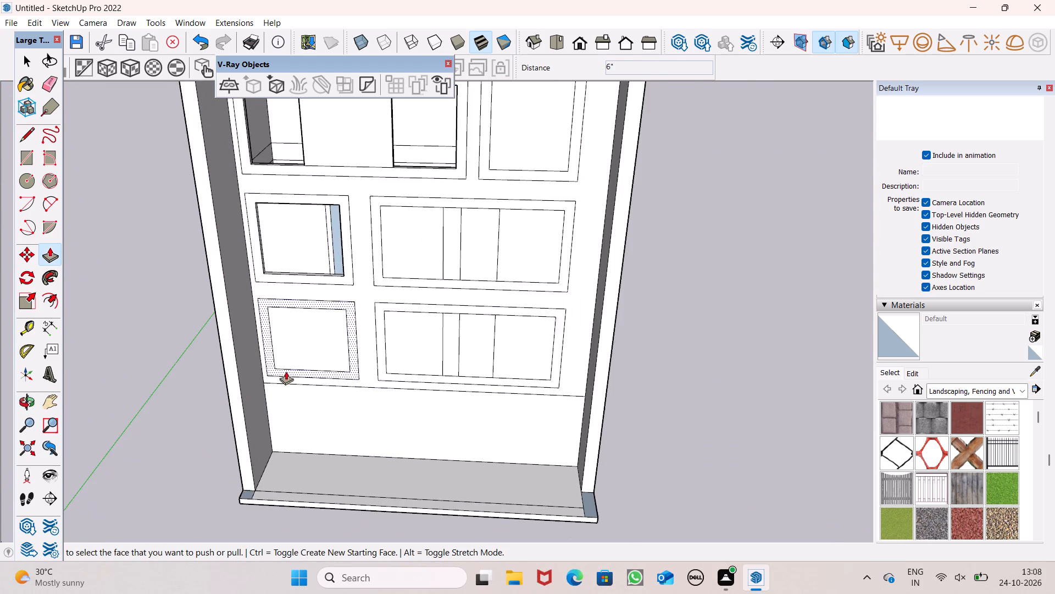
scroll(287, 352, "up", 4)
left_click_drag(281, 374, 308, 358)
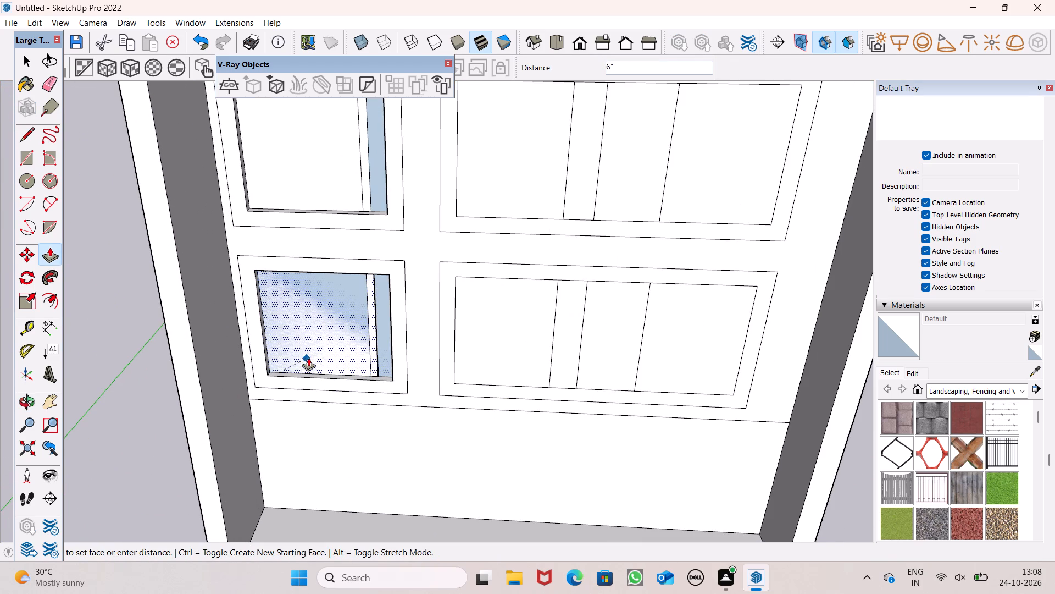
left_click_drag(308, 358, 311, 353)
Push the narrow pane and the right-hand pane of the third-row wide frame 6" through the wall to open them.
scroll(263, 305, "down", 4)
middle_click_drag(280, 353, 234, 417)
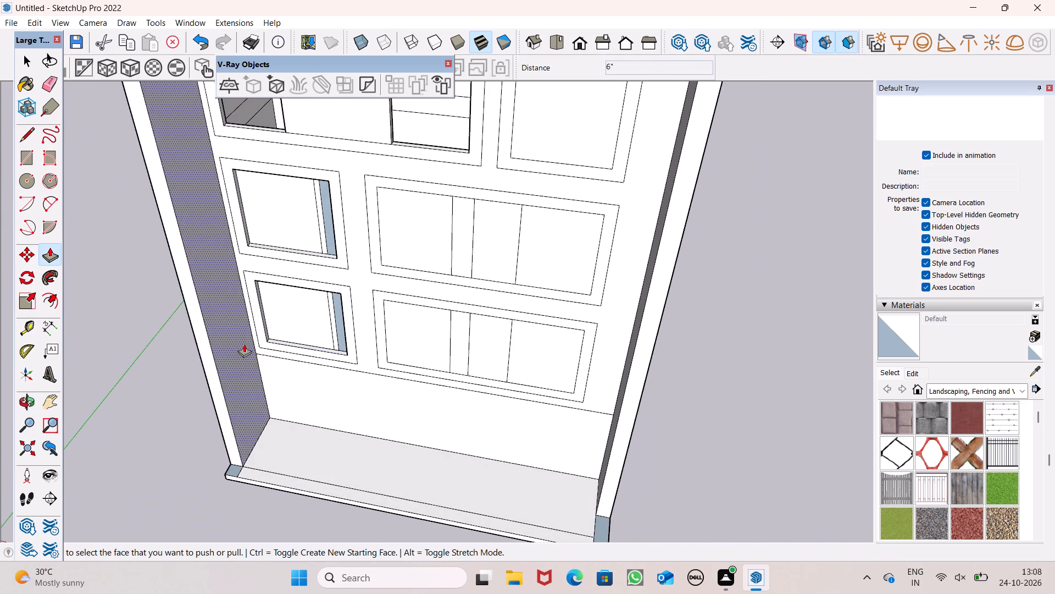
scroll(244, 338, "down", 4)
scroll(376, 343, "up", 2)
scroll(252, 322, "down", 3)
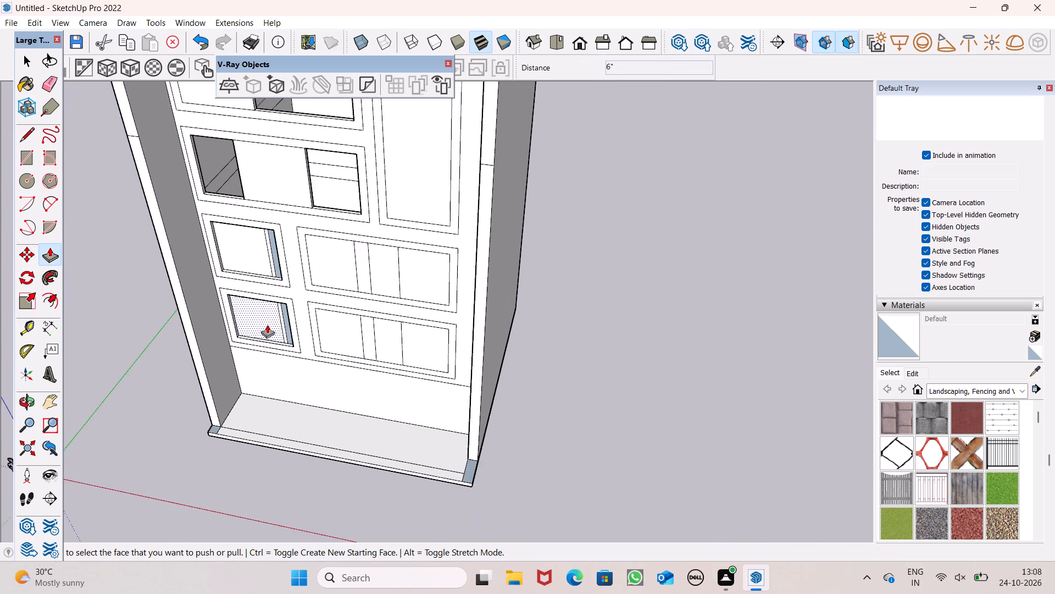
scroll(381, 273, "up", 1)
middle_click_drag(381, 273, 459, 164)
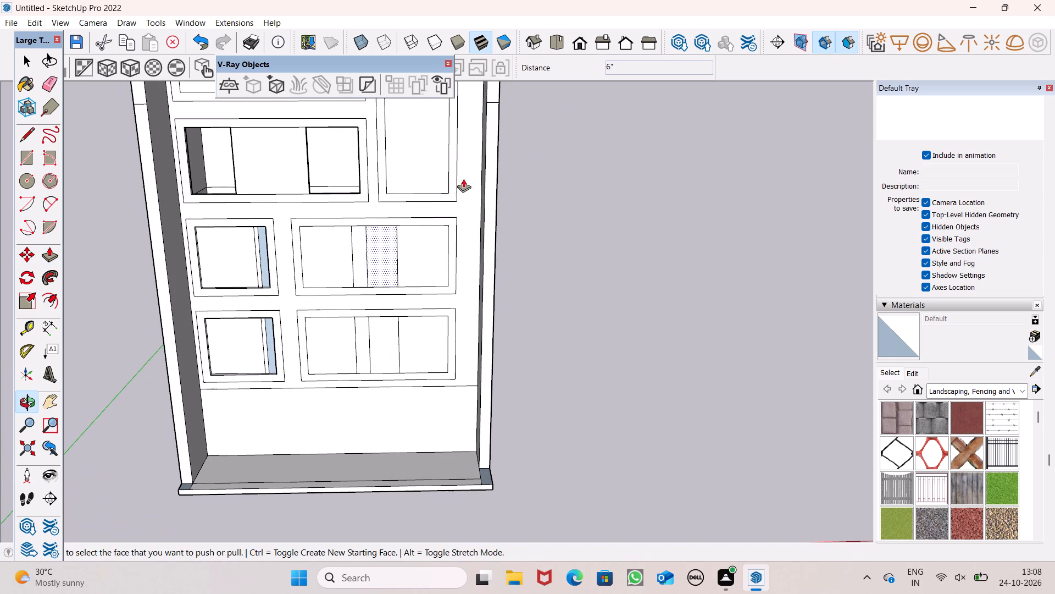
scroll(439, 294, "up", 7)
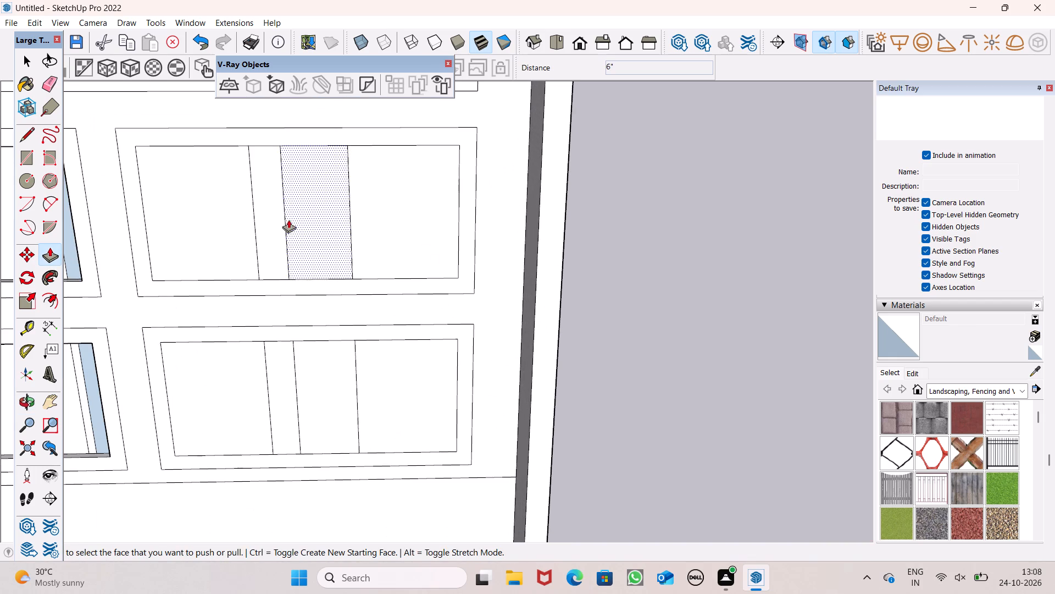
scroll(274, 199, "up", 3)
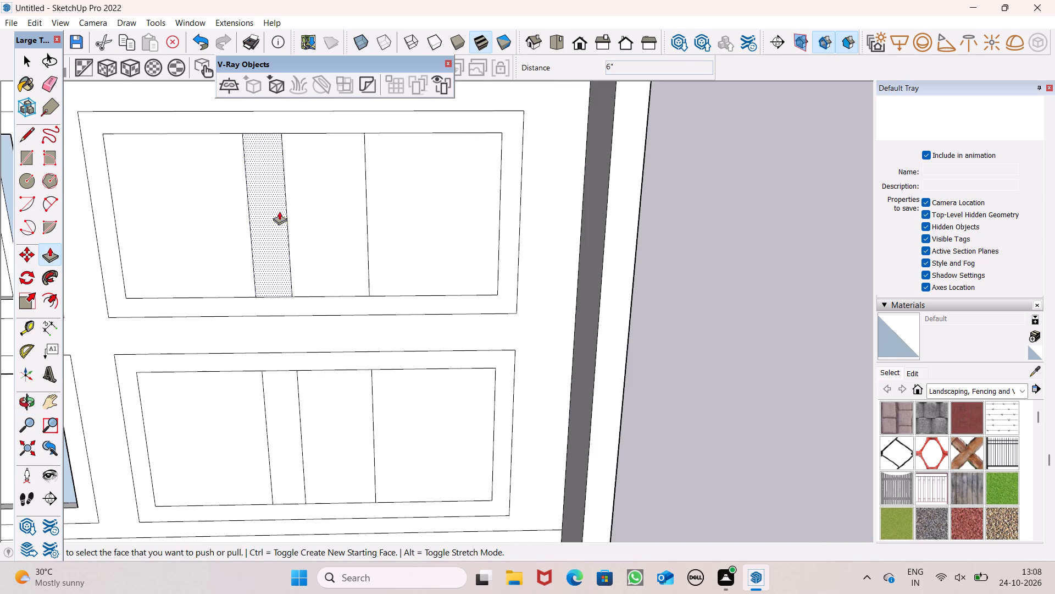
left_click_drag(273, 297, 280, 263)
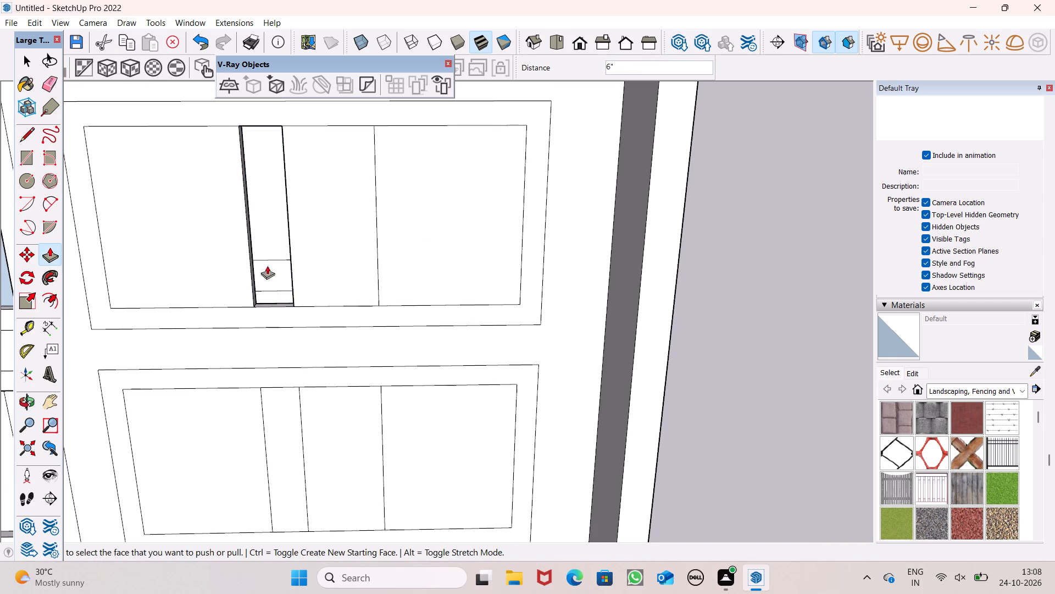
left_click_drag(404, 295, 425, 263)
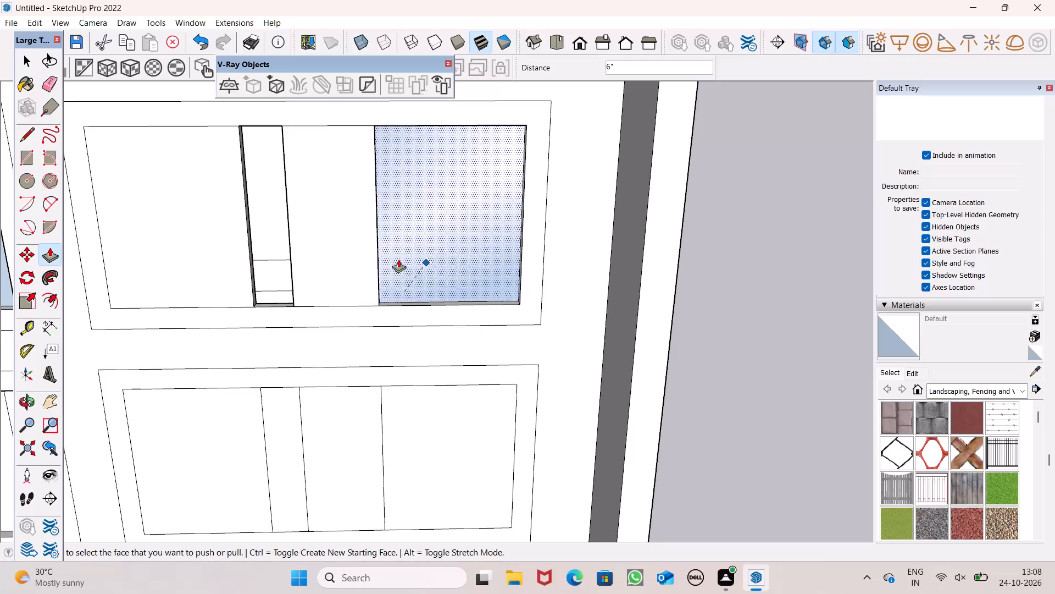
Push the right-hand pane of the bottom-row wide frame 6" through the wall to open it.
scroll(401, 233, "down", 6)
middle_click_drag(424, 360, 413, 369)
scroll(404, 376, "up", 1)
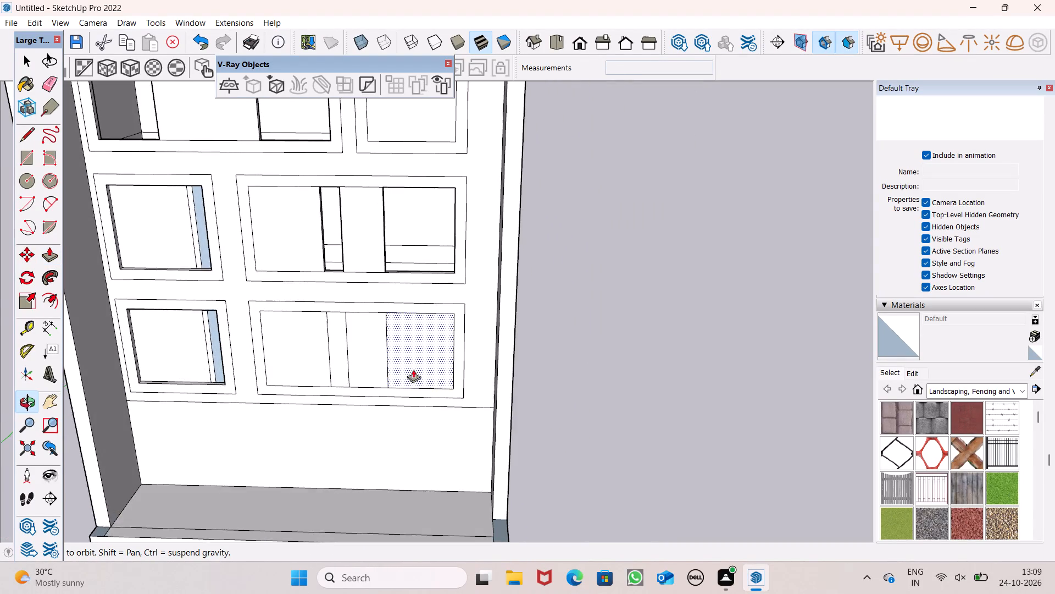
middle_click_drag(413, 369, 409, 371)
scroll(437, 377, "up", 5)
left_click_drag(390, 383, 427, 356)
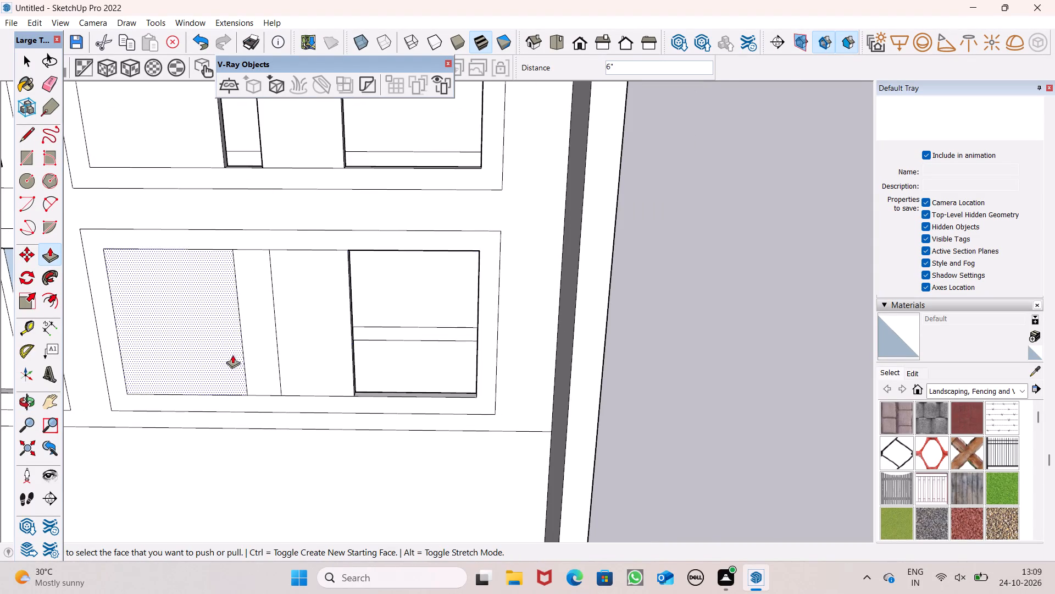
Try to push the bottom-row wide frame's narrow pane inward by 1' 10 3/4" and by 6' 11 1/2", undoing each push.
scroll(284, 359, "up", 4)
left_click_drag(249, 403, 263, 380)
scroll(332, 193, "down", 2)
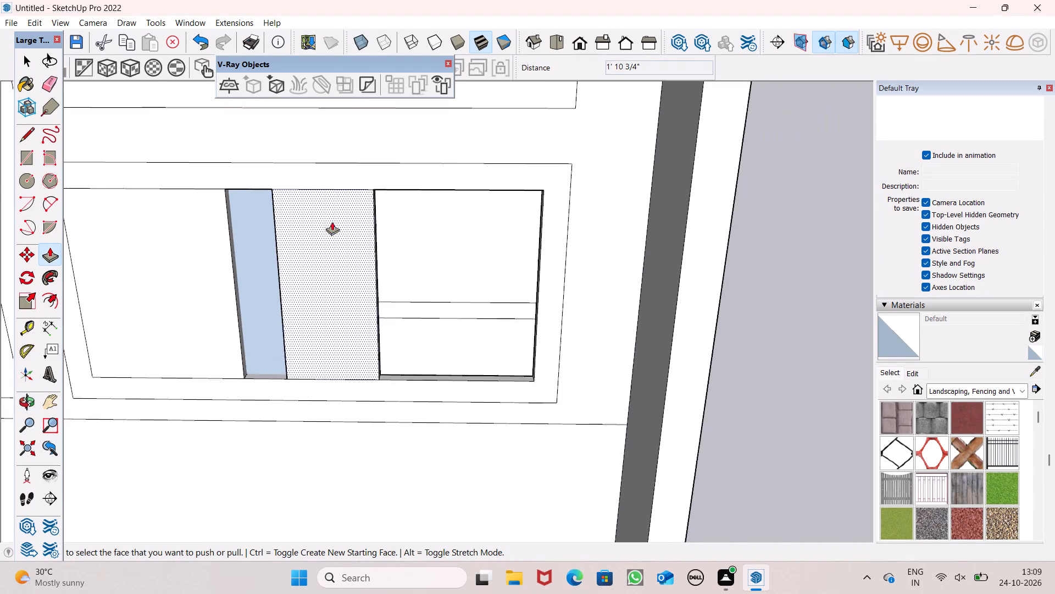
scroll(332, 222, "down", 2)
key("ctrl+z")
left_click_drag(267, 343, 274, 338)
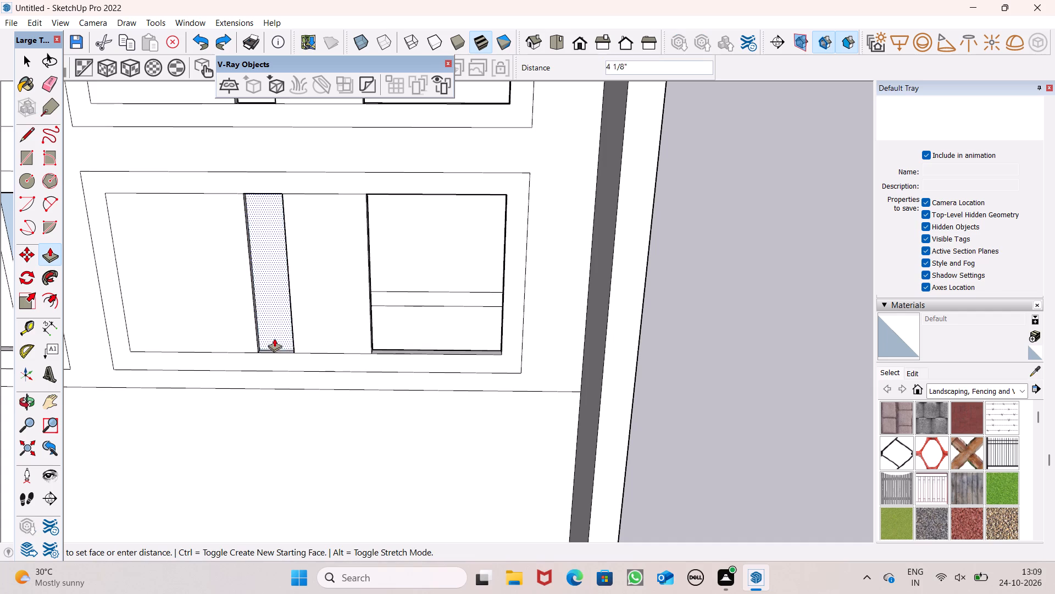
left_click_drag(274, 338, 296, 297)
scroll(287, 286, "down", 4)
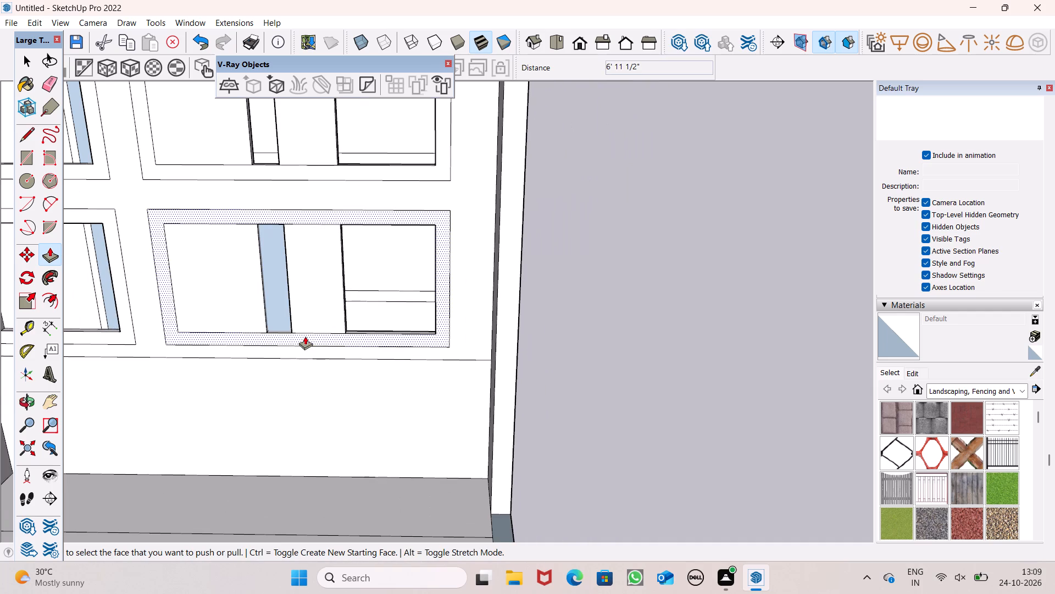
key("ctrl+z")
Push the narrow pane of the bottom-row wide frame 6" through the wall to open it.
scroll(276, 323, "up", 6)
left_click_drag(273, 332, 285, 321)
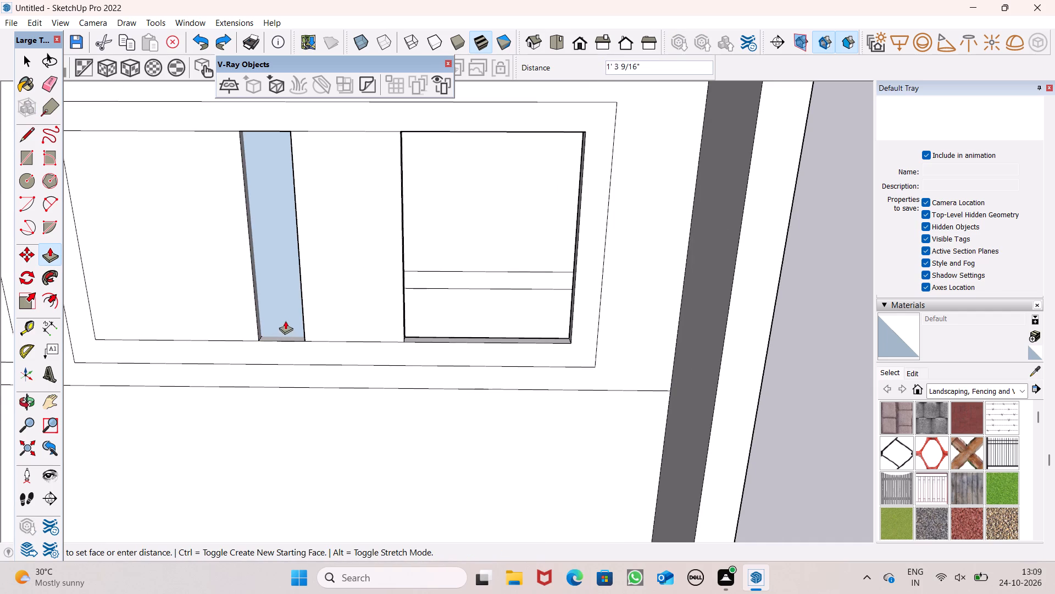
left_click_drag(285, 321, 279, 294)
Examine the facade openings and the building's interior from several angles.
scroll(302, 293, "down", 5)
middle_click_drag(397, 313, 221, 405)
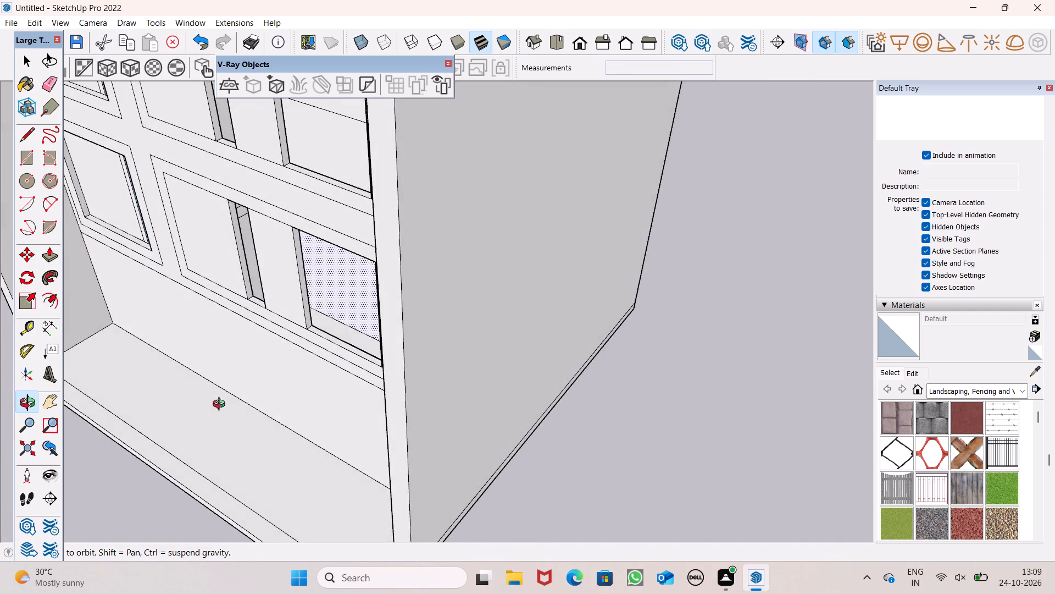
middle_click_drag(221, 405, 417, 445)
scroll(418, 293, "down", 13)
middle_click_drag(403, 383, 347, 430)
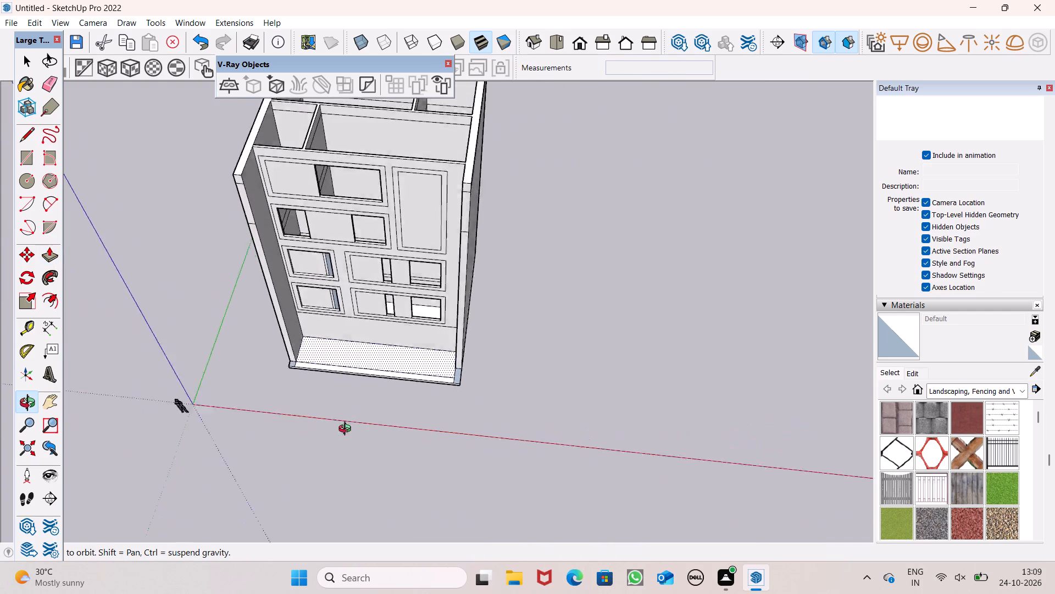
middle_click_drag(347, 430, 487, 443)
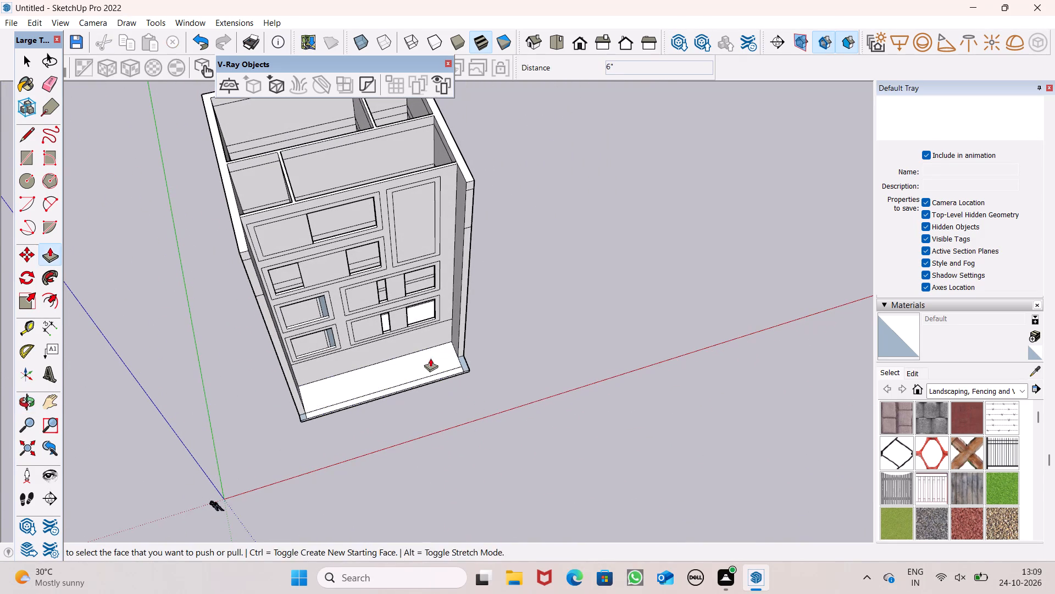
key("space")
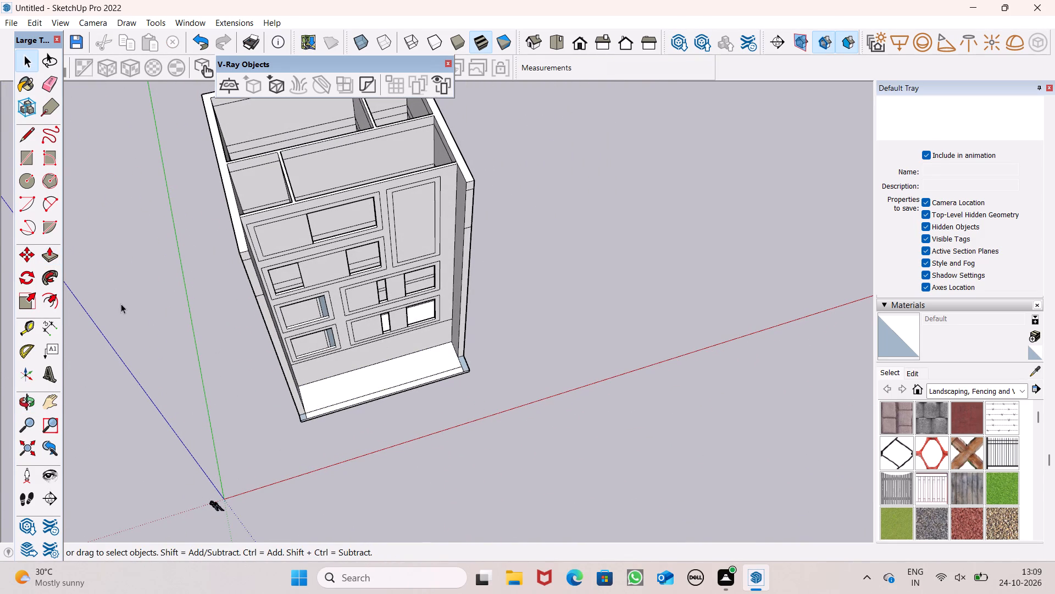
scroll(374, 395, "up", 1)
middle_click_drag(374, 395, 257, 380)
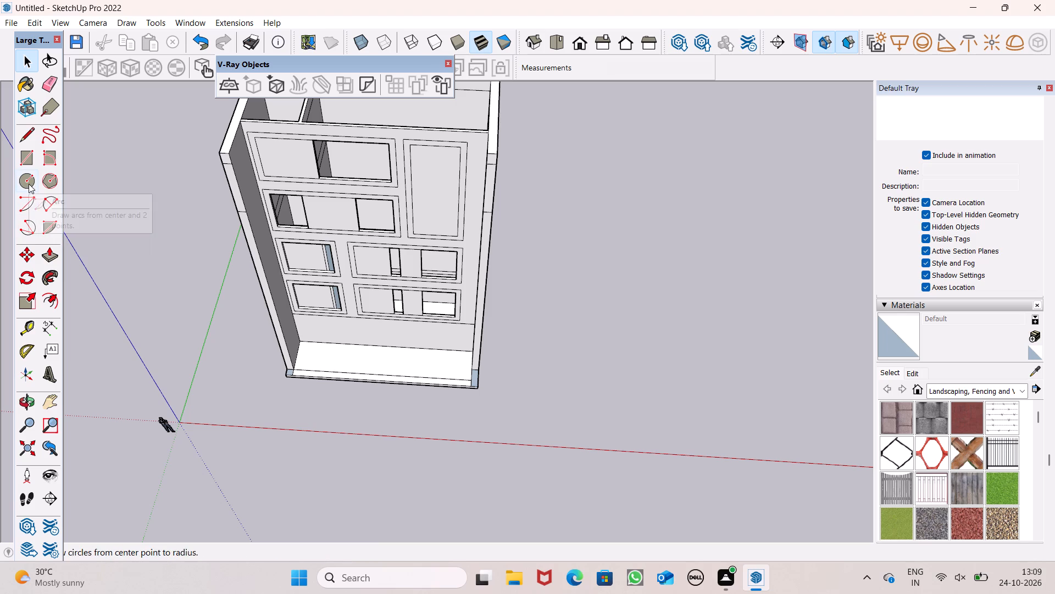
Trace about 1' of a room's lower perimeter edge from its corner with the Line tool to close a floor face.
left_click(30, 133)
middle_click_drag(417, 251, 395, 566)
scroll(417, 253, "up", 1)
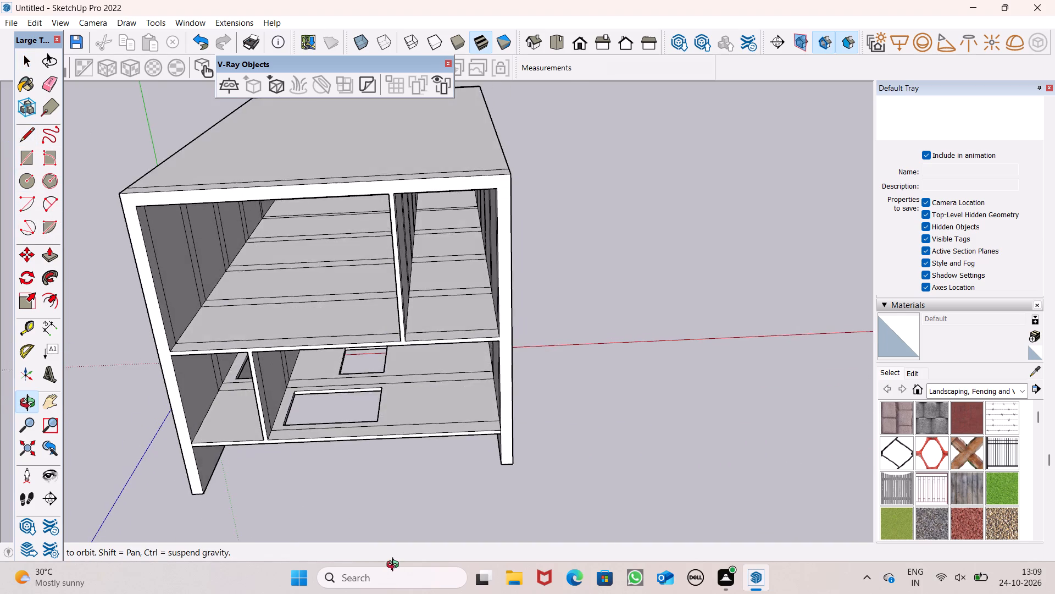
middle_click_drag(395, 566, 385, 516)
scroll(146, 234, "down", 5)
middle_click_drag(236, 275, 413, 110)
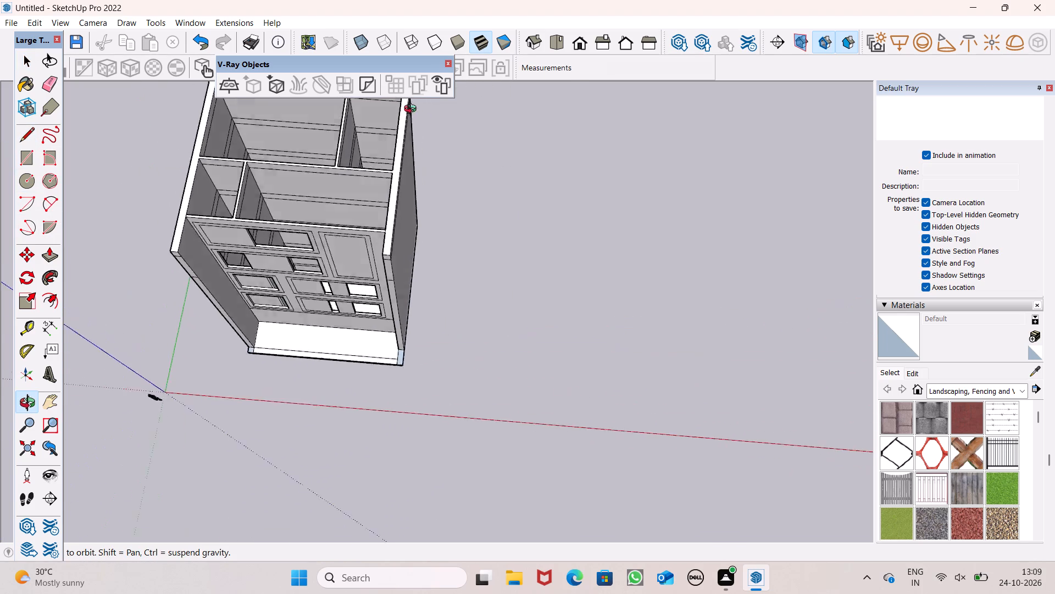
middle_click_drag(413, 110, 444, 177)
scroll(225, 188, "up", 9)
scroll(269, 224, "up", 8)
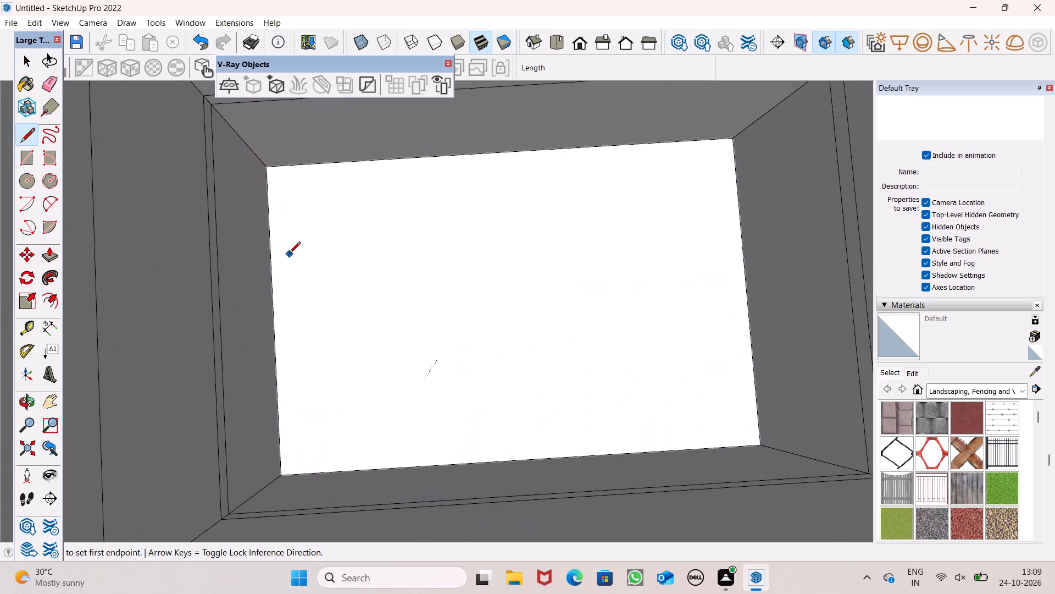
left_click_drag(212, 106, 222, 105)
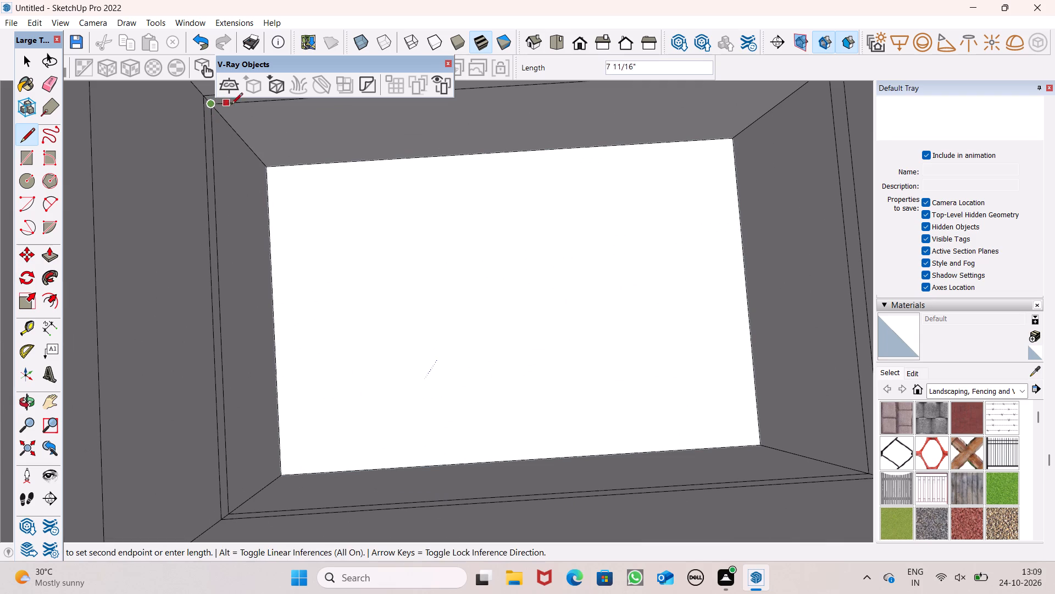
left_click(236, 105)
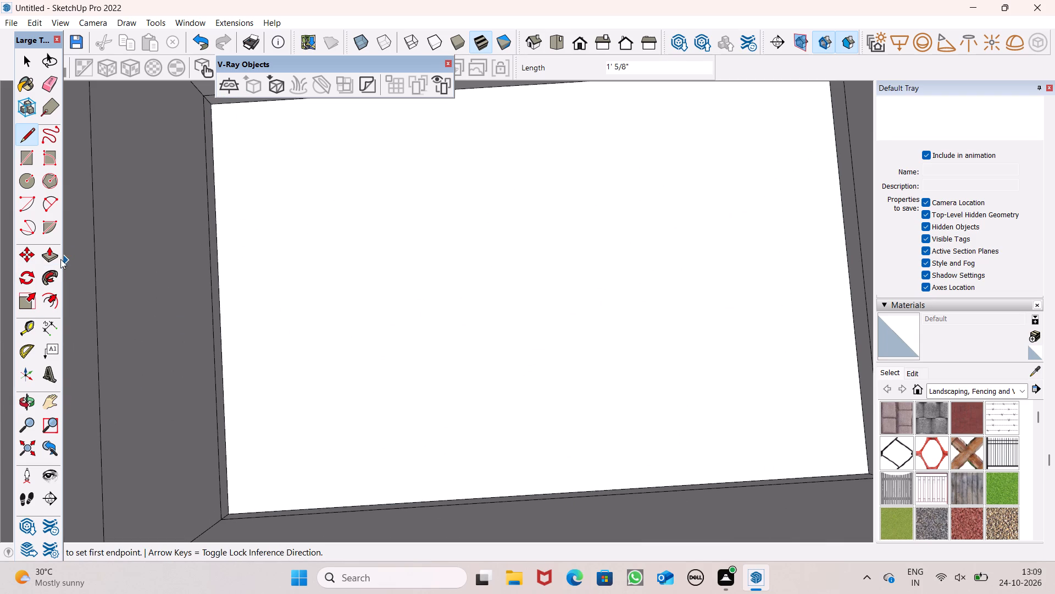
Push/Pull the room's new floor face 6" as a new starting face to form a floor slab.
left_click(47, 254)
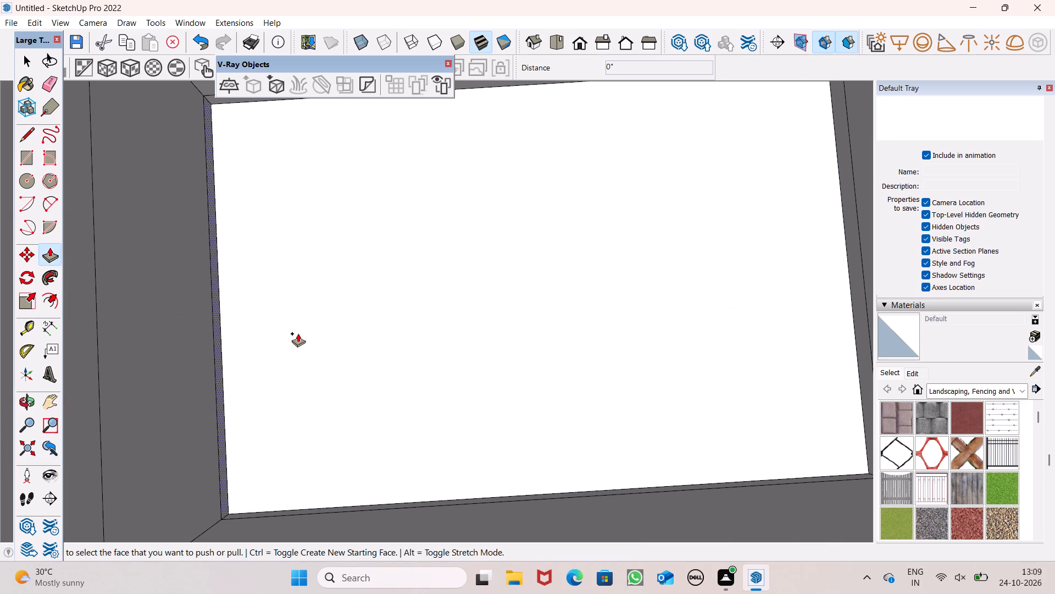
left_click_drag(298, 333, 299, 343)
key("6")
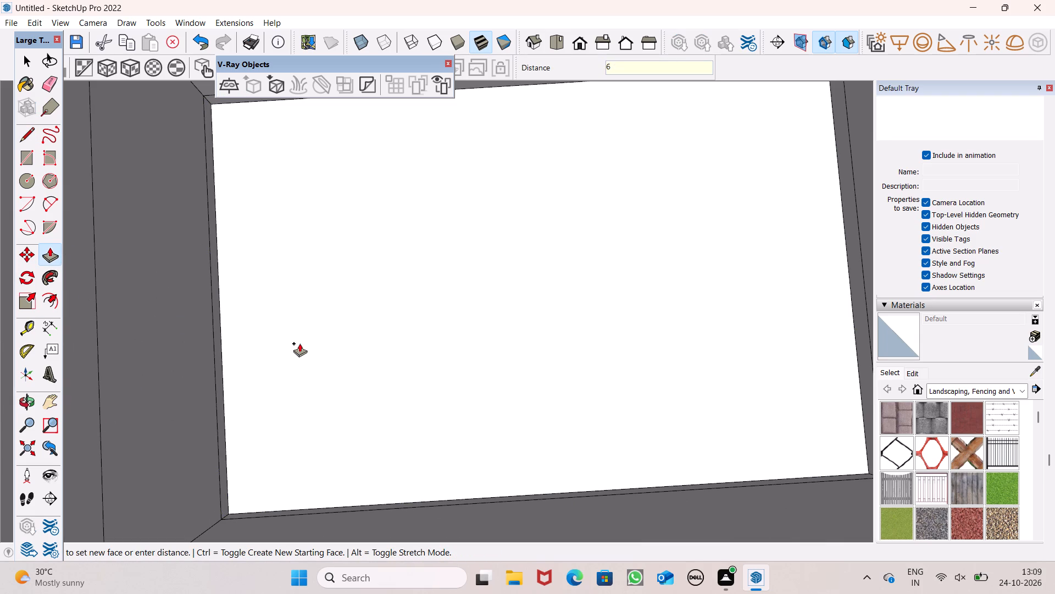
left_click_drag(299, 343, 300, 344)
key("shift+quotedbl")
key("Return")
scroll(297, 357, "down", 4)
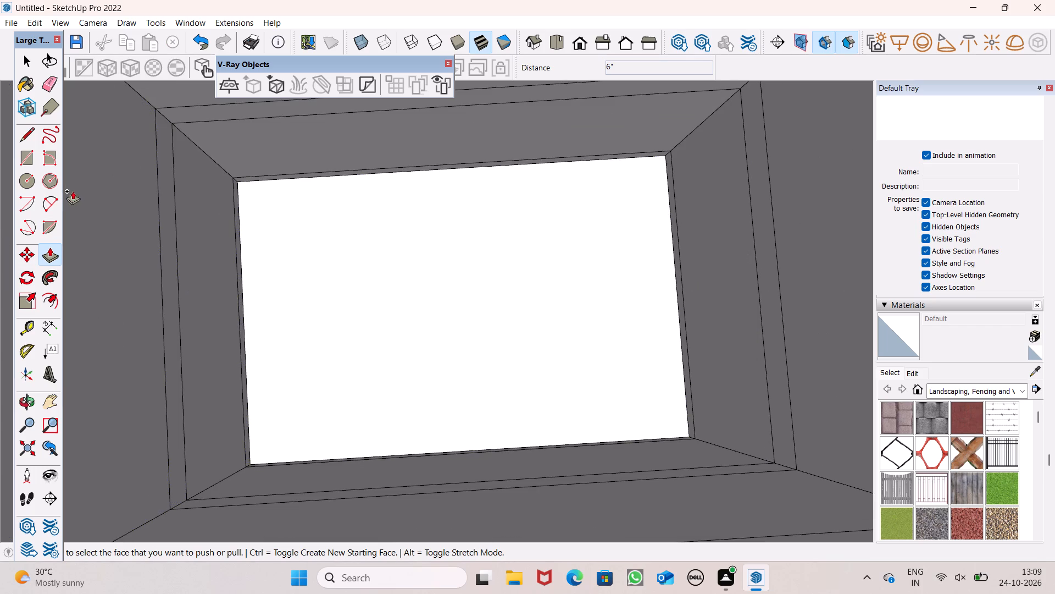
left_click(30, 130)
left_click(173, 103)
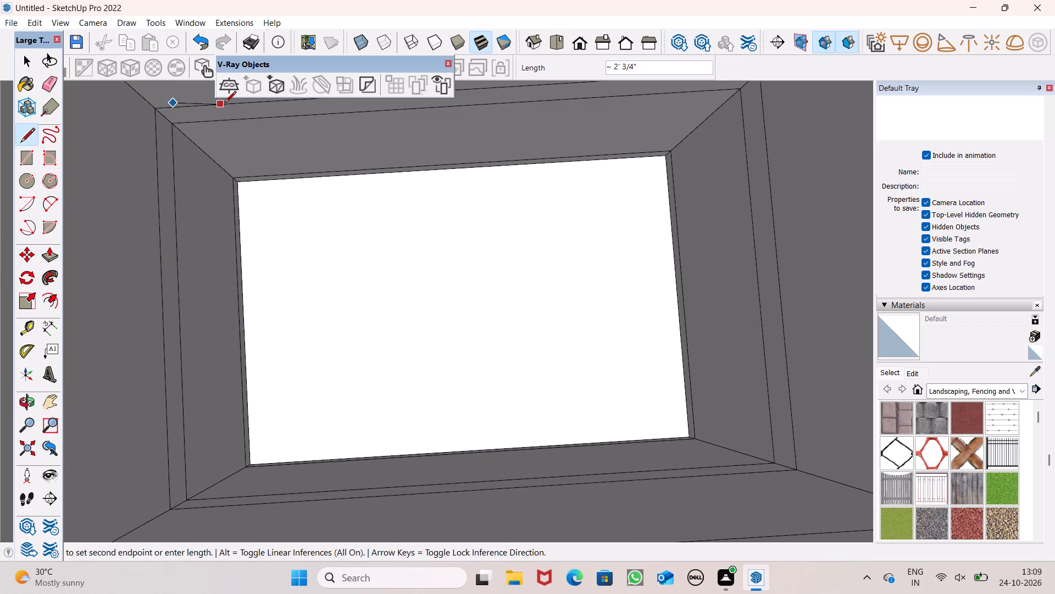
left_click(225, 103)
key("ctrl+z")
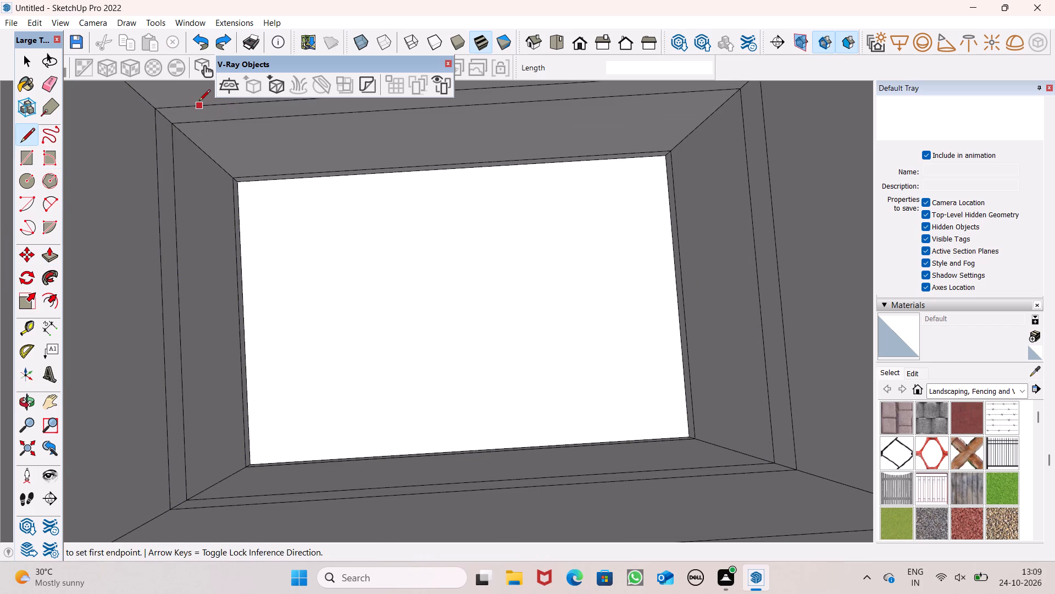
Trace about 11" of the large rear room's perimeter edge one level up to close another floor face.
left_click_drag(197, 108, 211, 101)
left_click(217, 100)
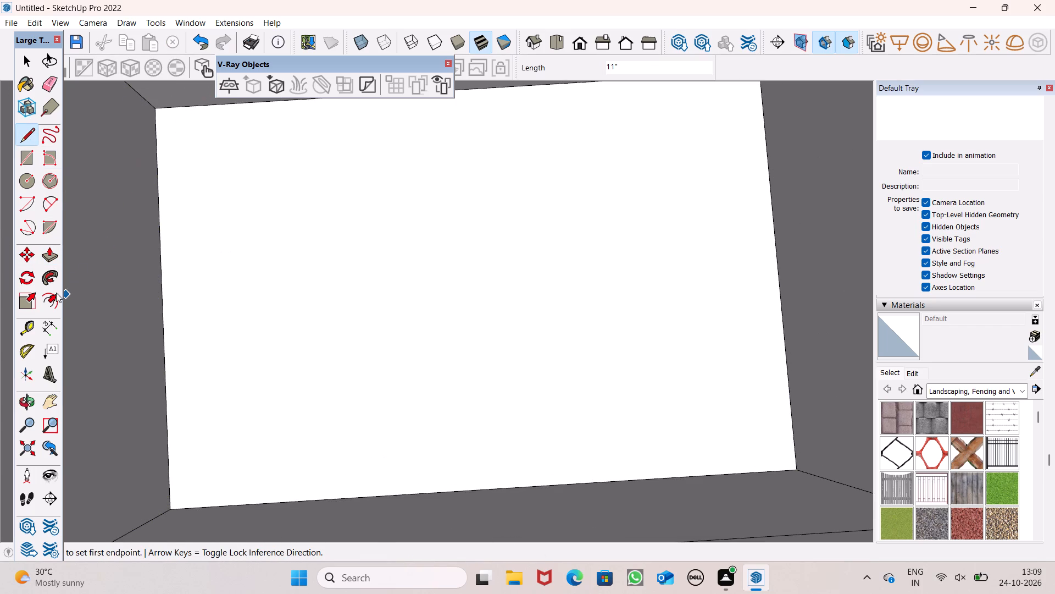
Push/Pull the large rear room's new floor face 6" to form its slab.
left_click(49, 255)
left_click_drag(281, 260, 282, 260)
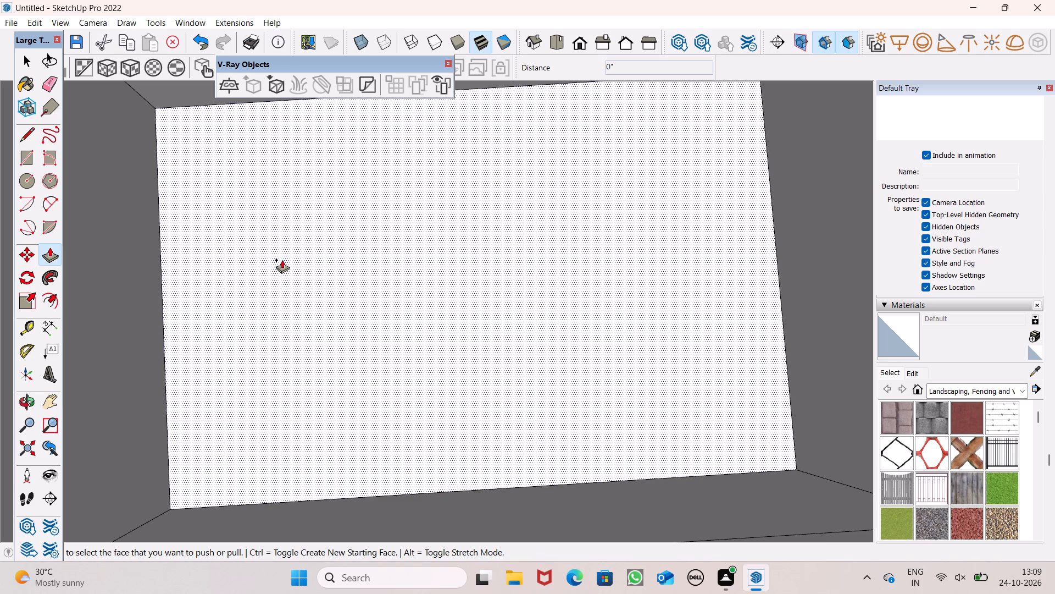
left_click_drag(282, 260, 287, 271)
key("6")
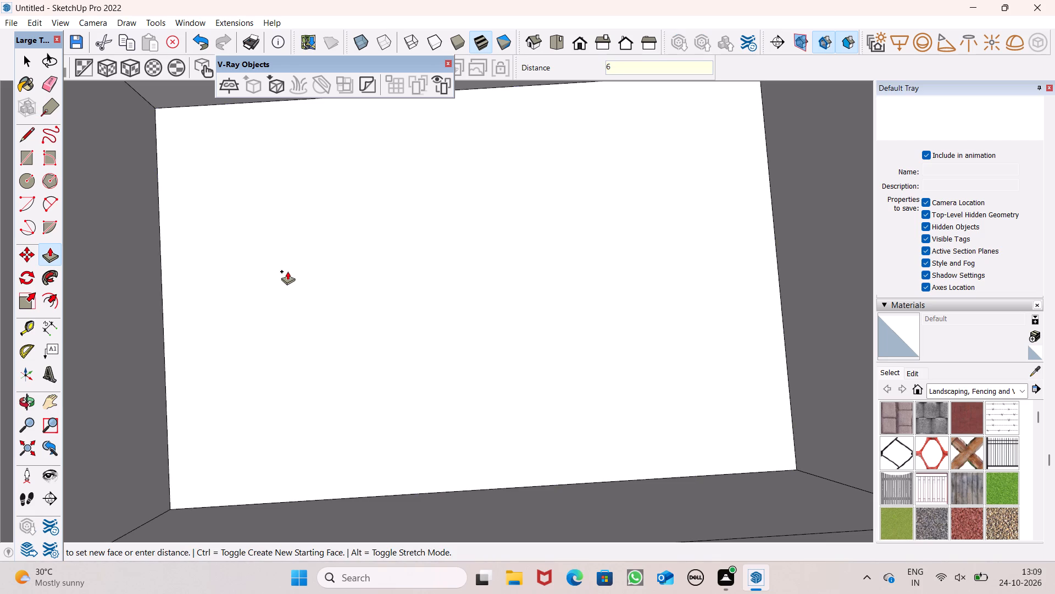
left_click_drag(287, 271, 288, 271)
key("shift+quotedbl")
key("Return")
Check the facade openings from outside and the large rear room from above.
scroll(272, 221, "down", 5)
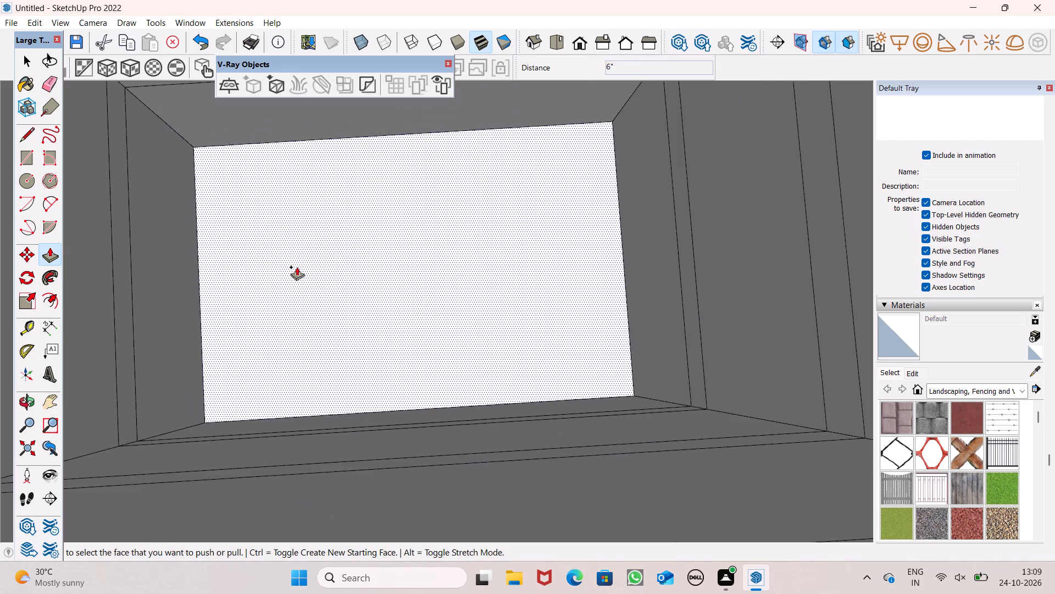
middle_click_drag(297, 250, 311, 61)
scroll(308, 204, "down", 12)
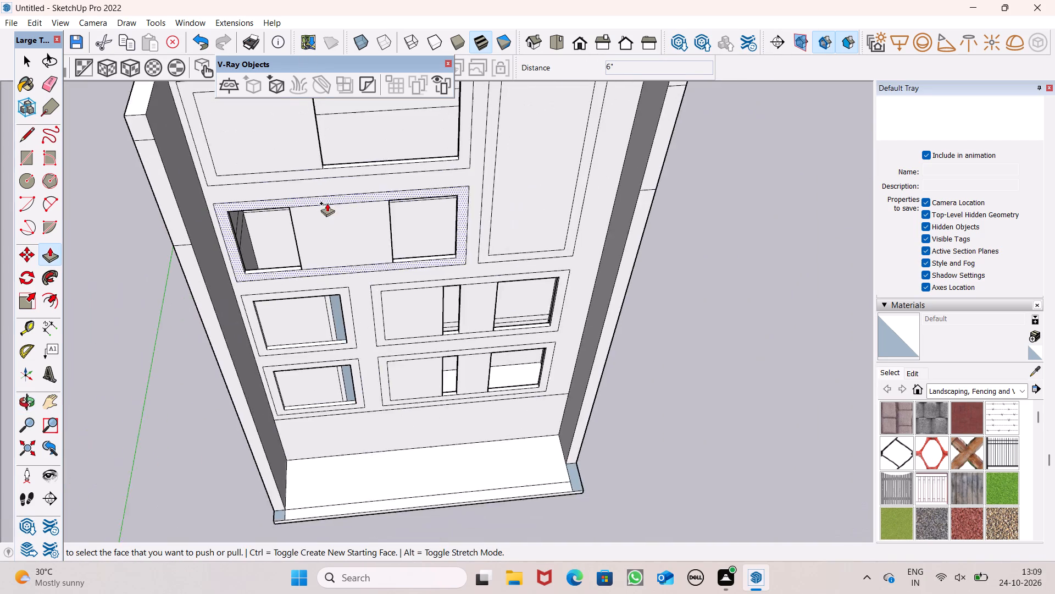
scroll(329, 202, "up", 1)
middle_click_drag(329, 202, 330, 459)
scroll(318, 295, "down", 7)
scroll(275, 157, "up", 8)
middle_click_drag(287, 189, 286, 142)
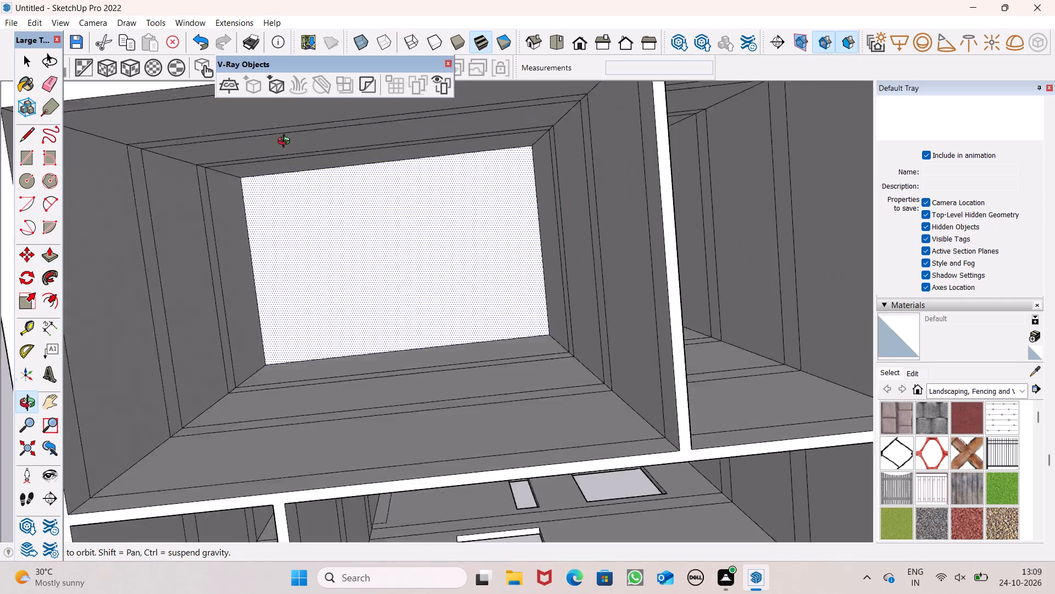
middle_click_drag(286, 142, 285, 116)
Trace about 2' of the large rear room's perimeter edge at the next level up to close a floor face.
left_click(31, 132)
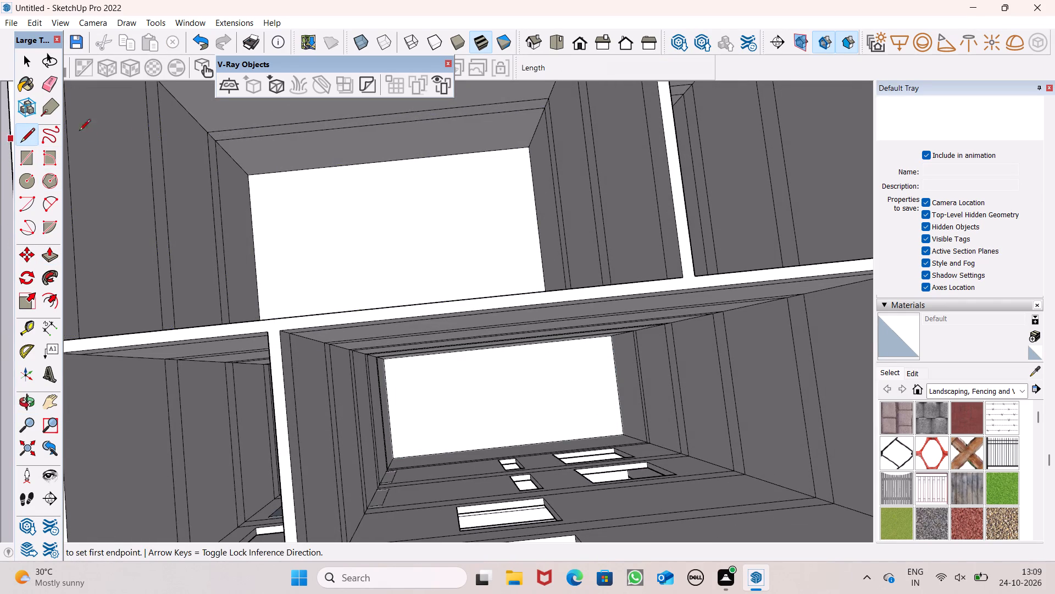
scroll(160, 137, "up", 3)
left_click(245, 128)
left_click(279, 127)
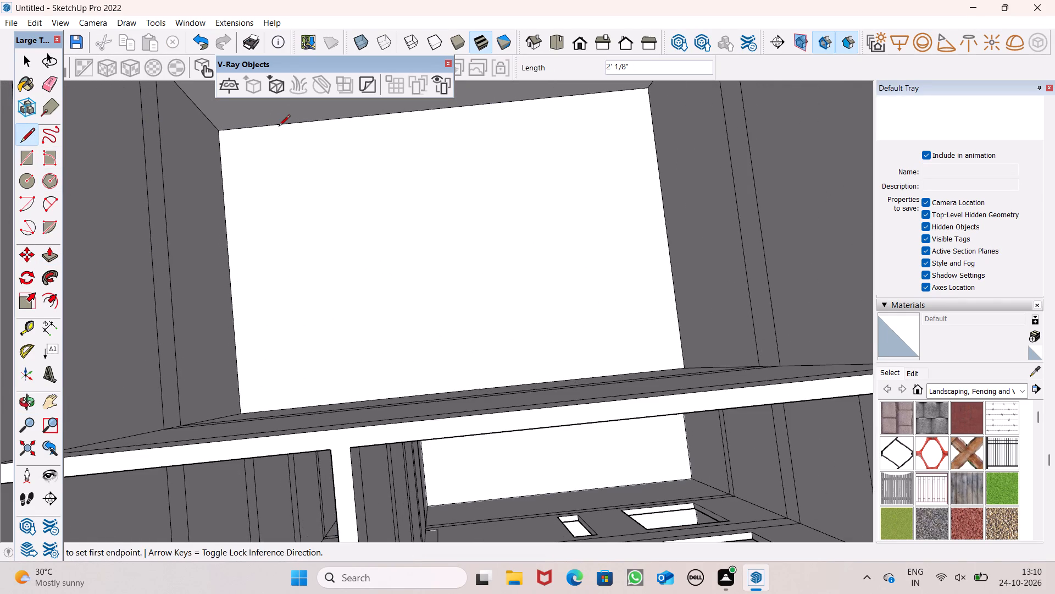
Push/Pull this level's new floor face in the large rear room by 4".
left_click(46, 249)
left_click(298, 262)
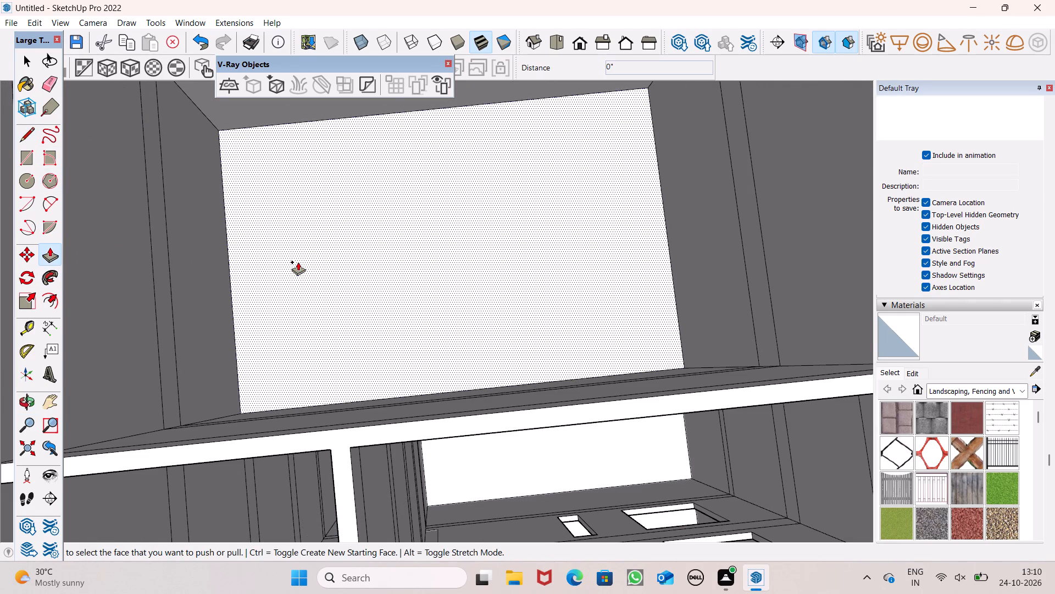
key("4")
key("shift+quotedbl")
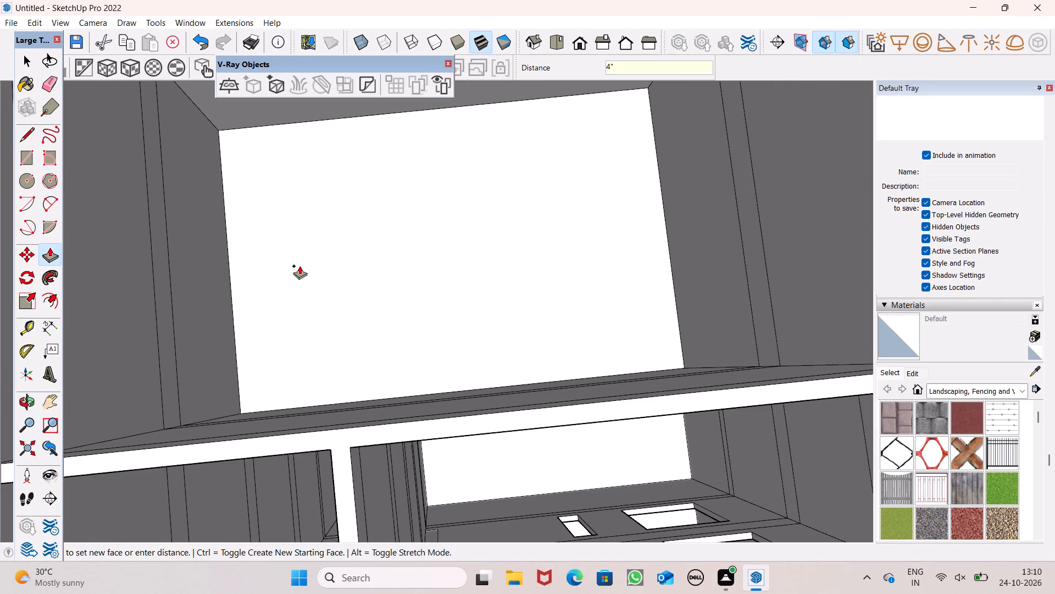
key("Return")
Trace about 4' of the large rear room's perimeter edge at the uppermost floor level to close a face.
scroll(276, 263, "down", 6)
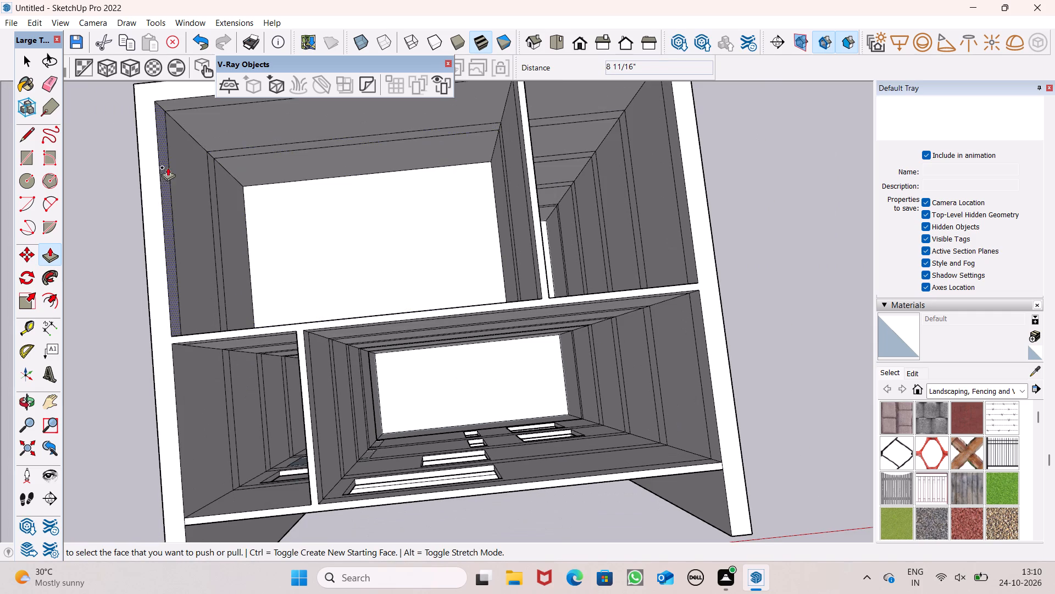
left_click_drag(29, 130, 36, 132)
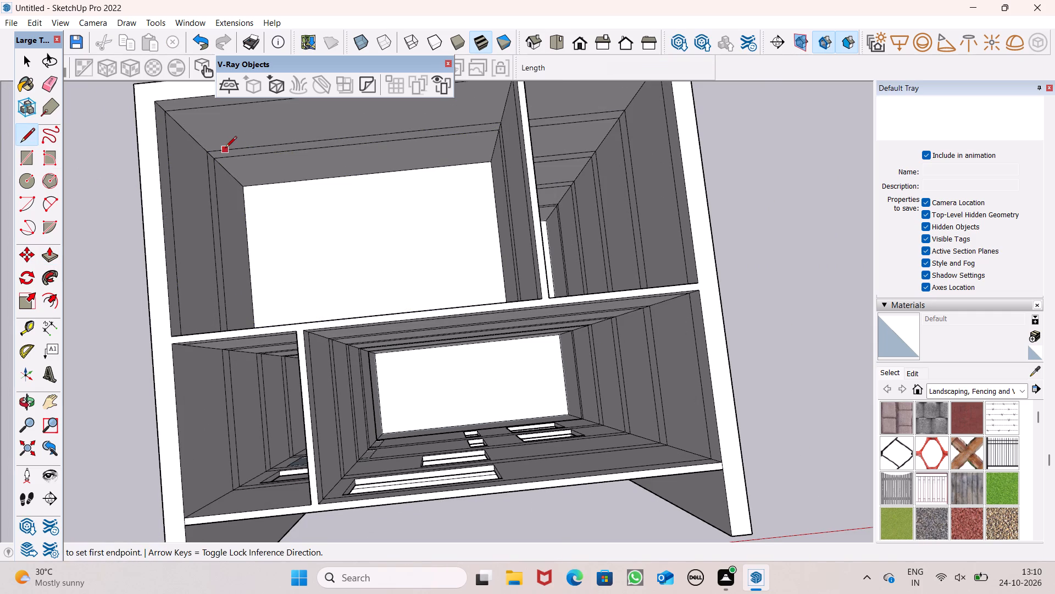
left_click(225, 148)
left_click(272, 148)
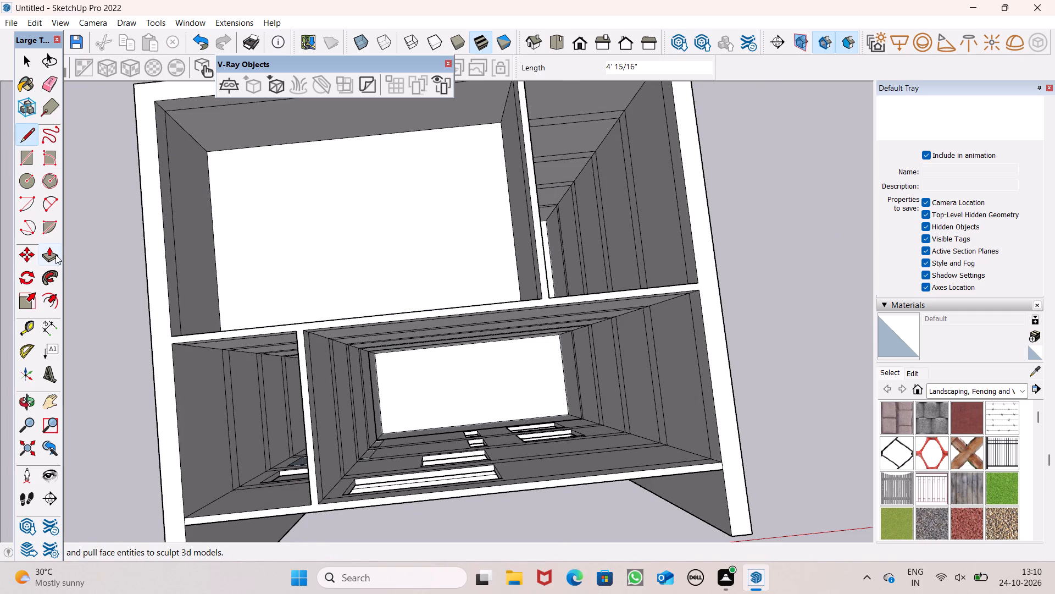
Push/Pull the uppermost floor face in the large rear room by 5".
left_click(55, 255)
left_click_drag(323, 268, 326, 276)
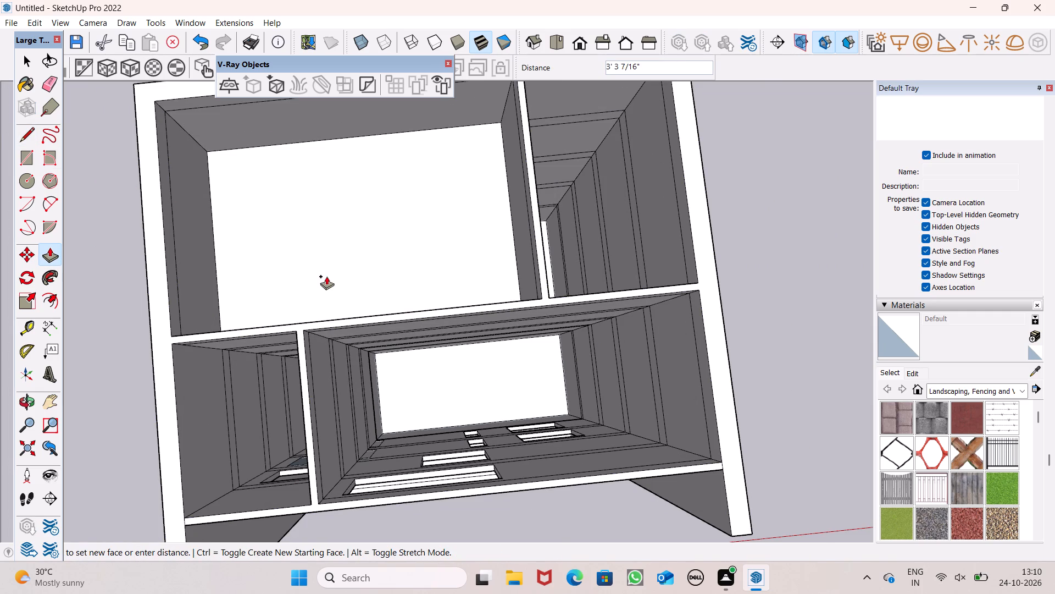
left_click_drag(326, 276, 329, 277)
key("5")
key("shift+quotedbl")
key("Return")
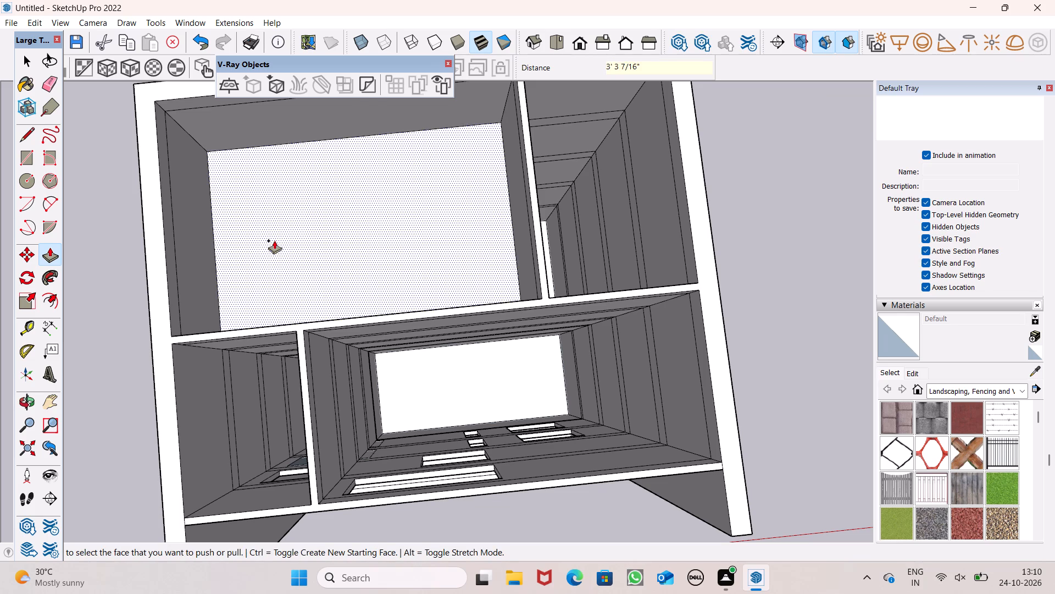
Examine the facade and the four rooms from outside and above.
scroll(274, 239, "down", 4)
middle_click_drag(284, 241, 333, 59)
scroll(335, 269, "down", 2)
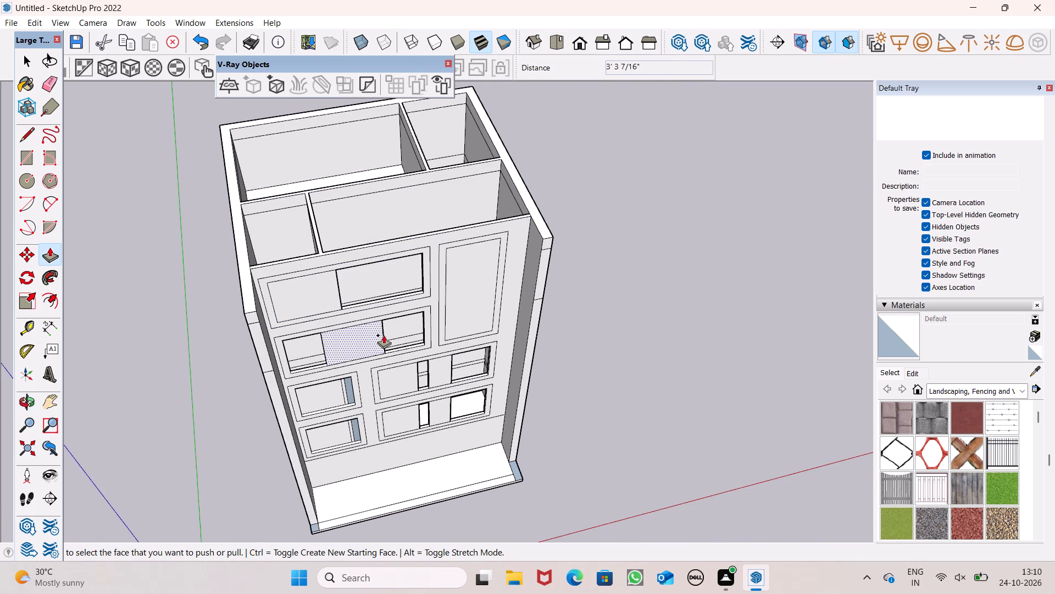
scroll(384, 335, "down", 2)
scroll(204, 302, "down", 1)
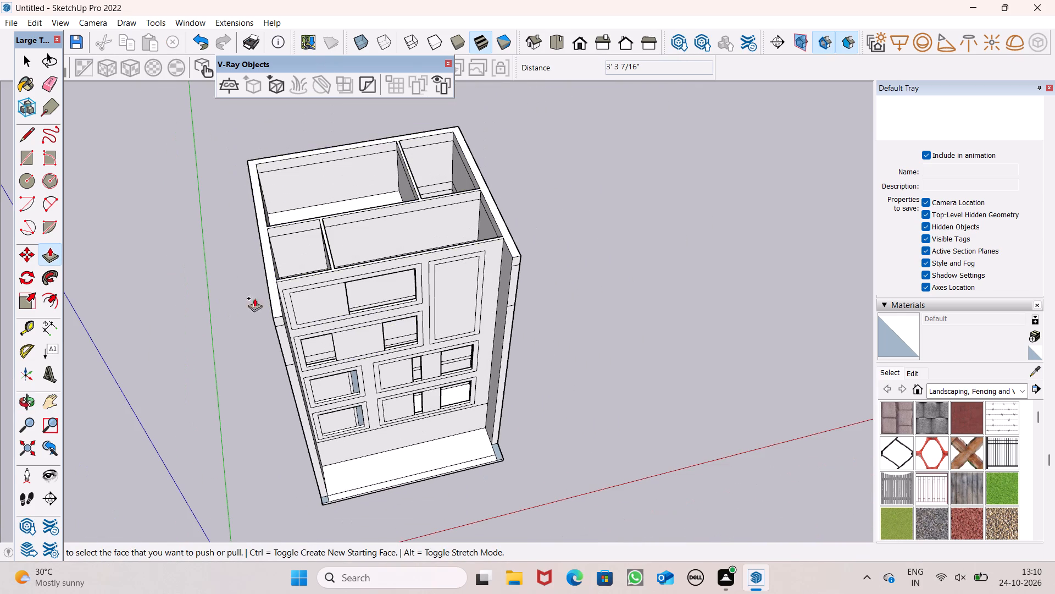
scroll(265, 291, "up", 1)
middle_click_drag(266, 272, 274, 410)
key("space")
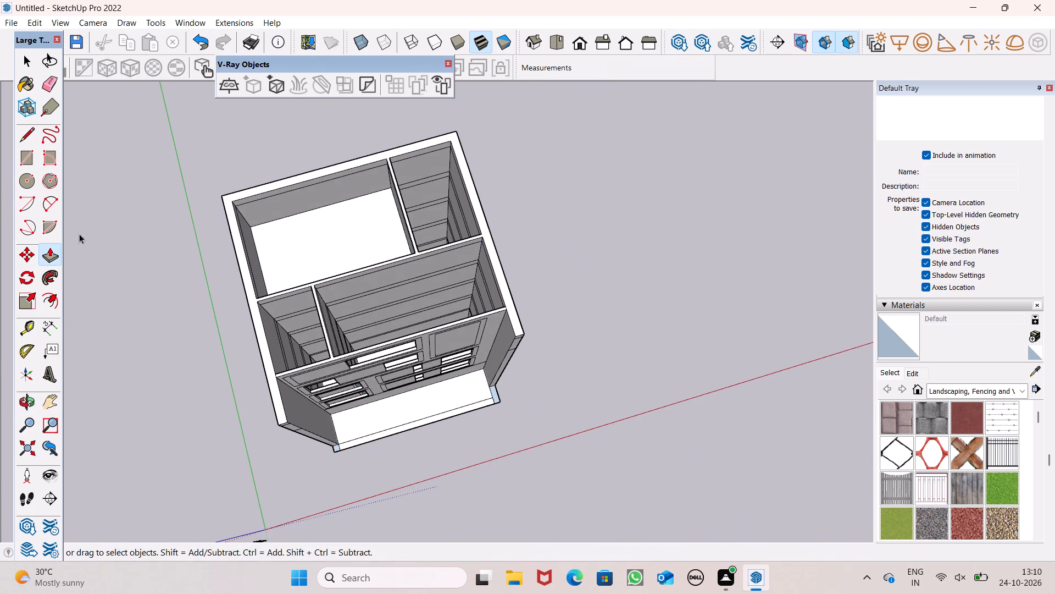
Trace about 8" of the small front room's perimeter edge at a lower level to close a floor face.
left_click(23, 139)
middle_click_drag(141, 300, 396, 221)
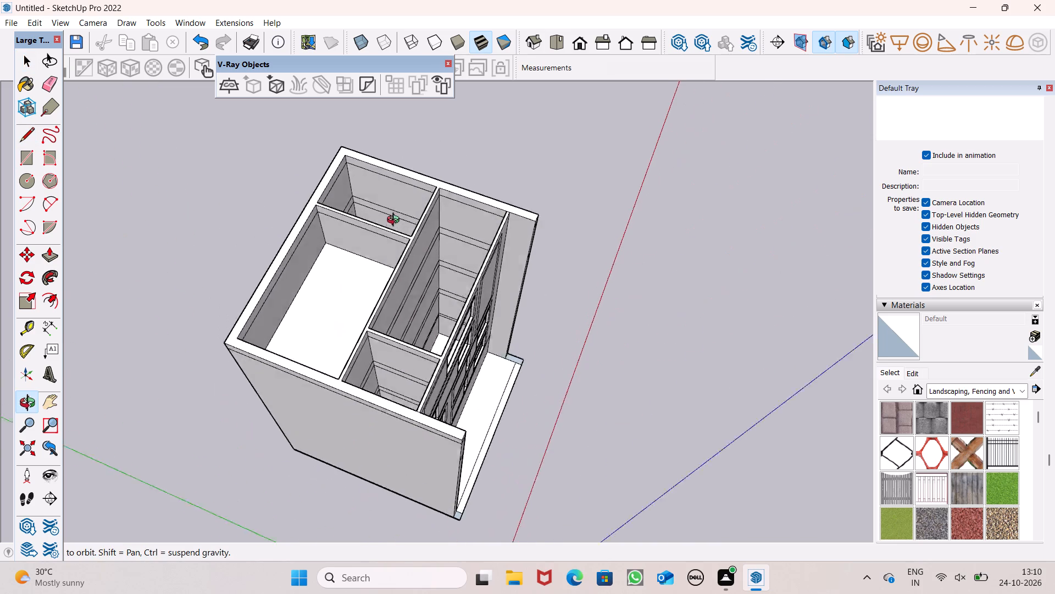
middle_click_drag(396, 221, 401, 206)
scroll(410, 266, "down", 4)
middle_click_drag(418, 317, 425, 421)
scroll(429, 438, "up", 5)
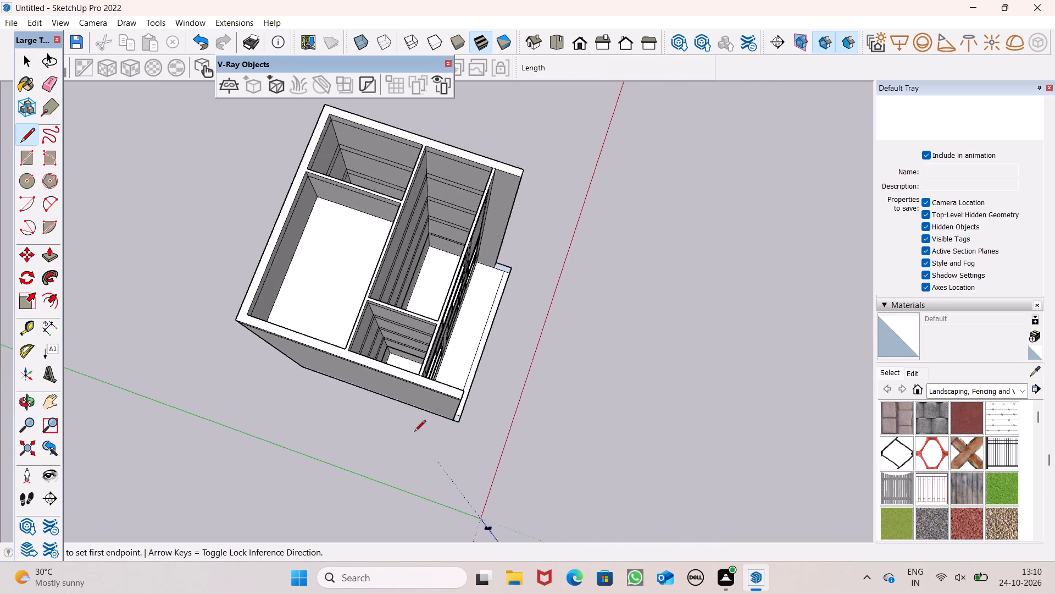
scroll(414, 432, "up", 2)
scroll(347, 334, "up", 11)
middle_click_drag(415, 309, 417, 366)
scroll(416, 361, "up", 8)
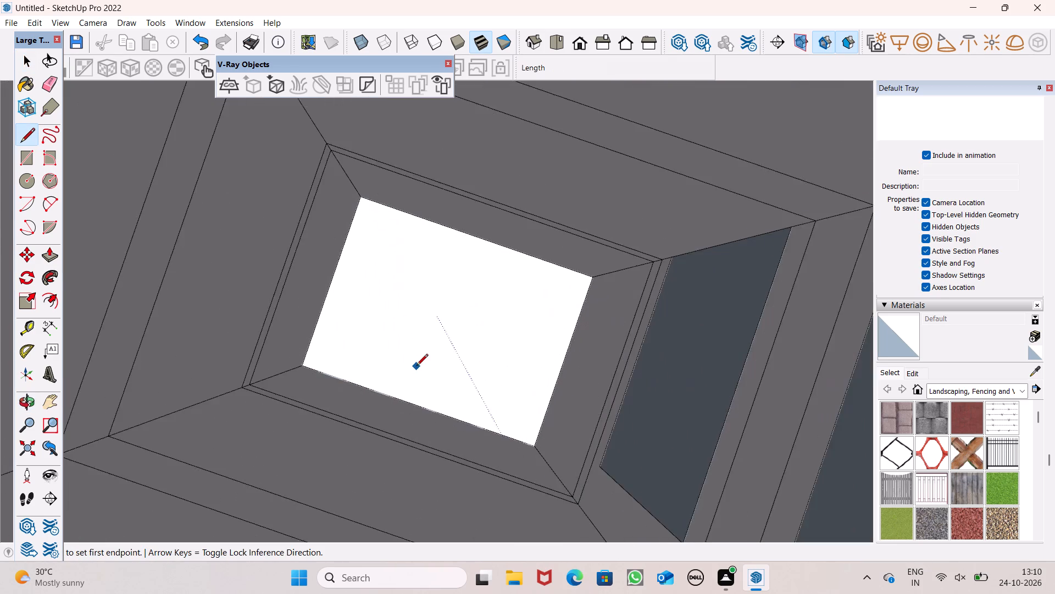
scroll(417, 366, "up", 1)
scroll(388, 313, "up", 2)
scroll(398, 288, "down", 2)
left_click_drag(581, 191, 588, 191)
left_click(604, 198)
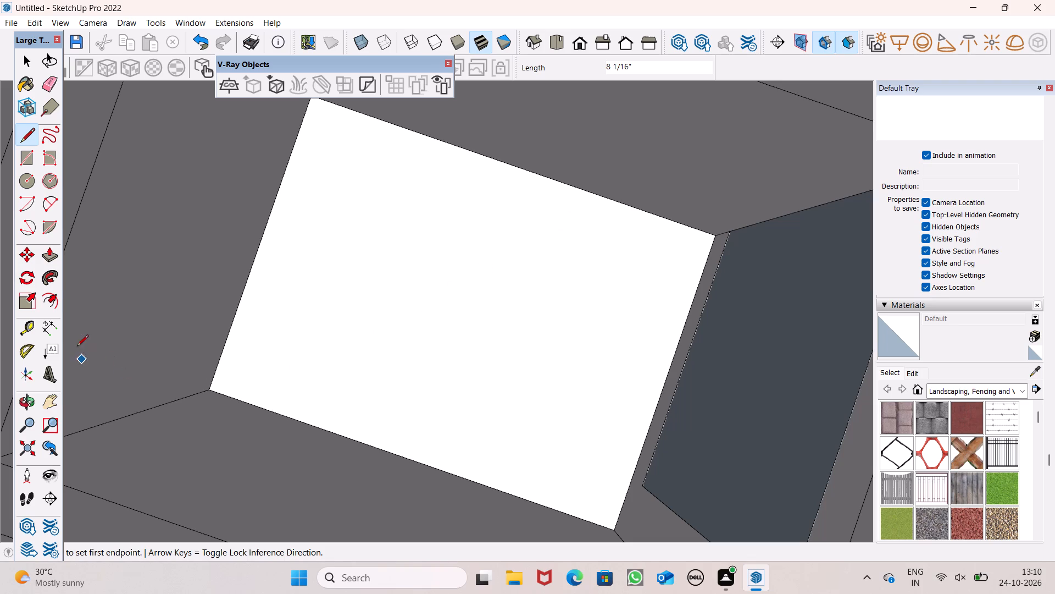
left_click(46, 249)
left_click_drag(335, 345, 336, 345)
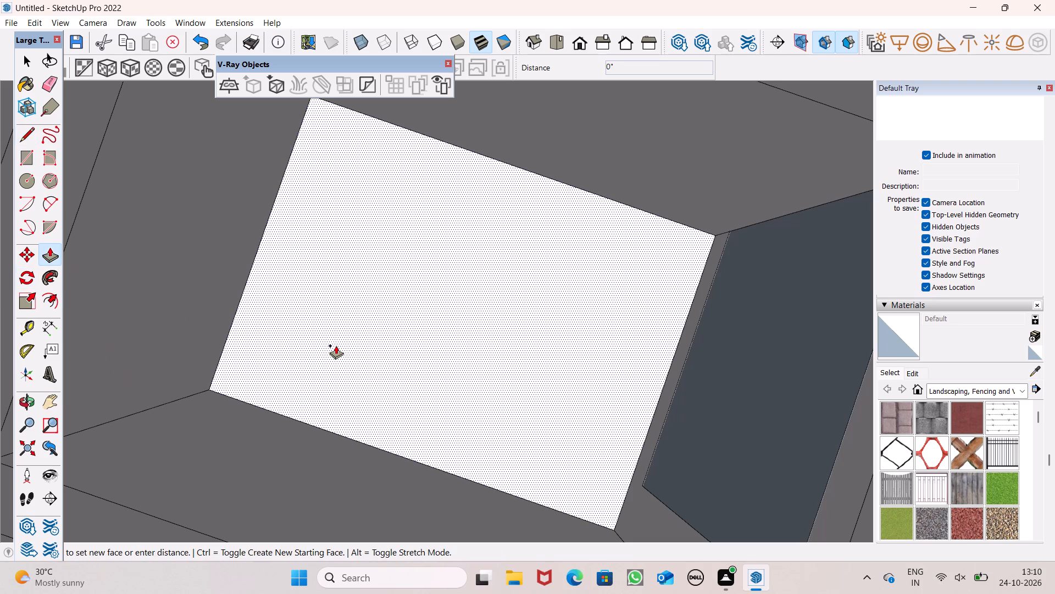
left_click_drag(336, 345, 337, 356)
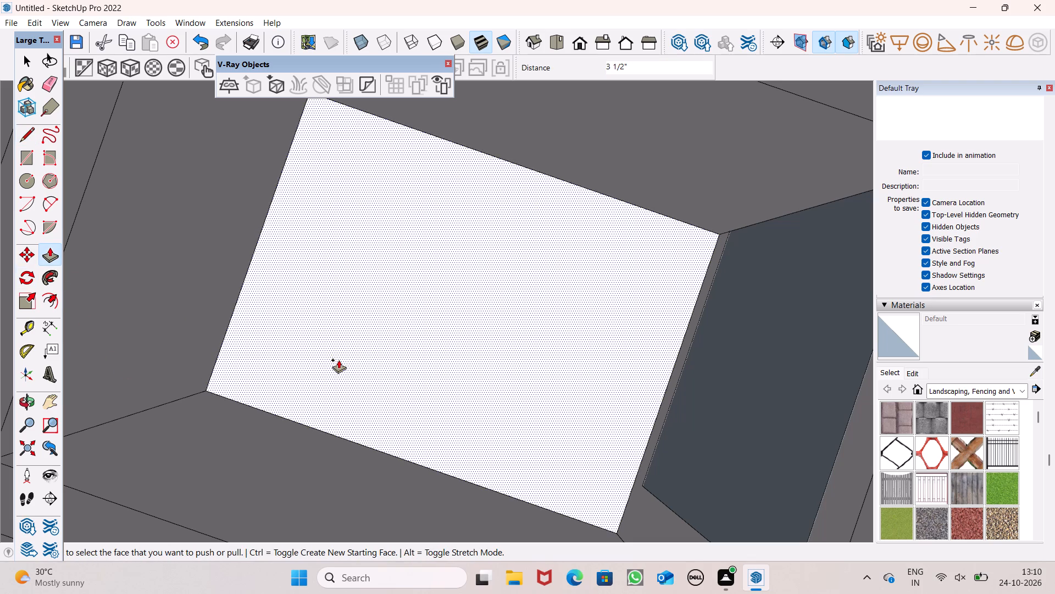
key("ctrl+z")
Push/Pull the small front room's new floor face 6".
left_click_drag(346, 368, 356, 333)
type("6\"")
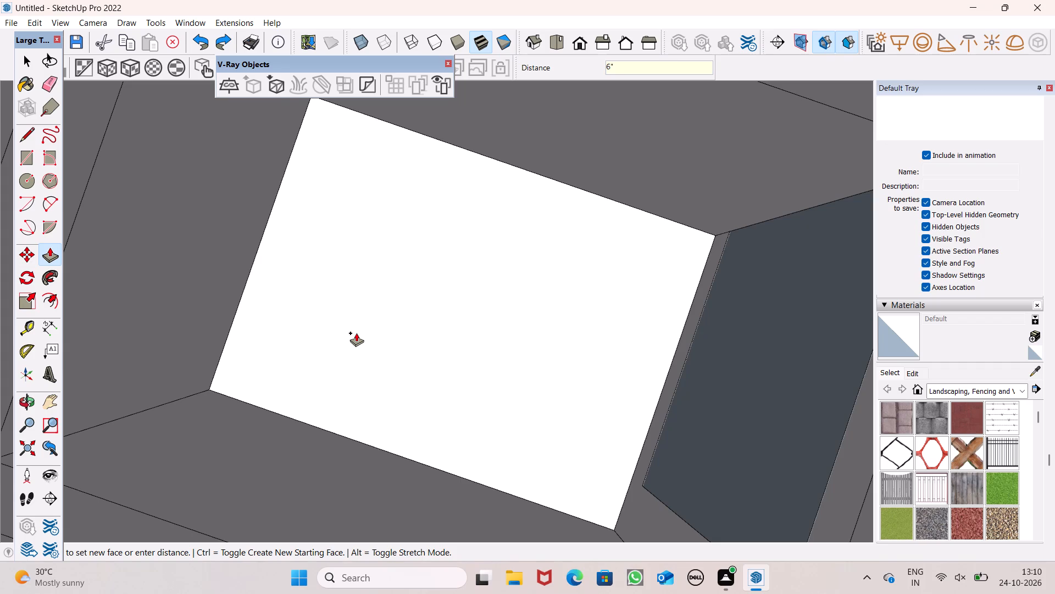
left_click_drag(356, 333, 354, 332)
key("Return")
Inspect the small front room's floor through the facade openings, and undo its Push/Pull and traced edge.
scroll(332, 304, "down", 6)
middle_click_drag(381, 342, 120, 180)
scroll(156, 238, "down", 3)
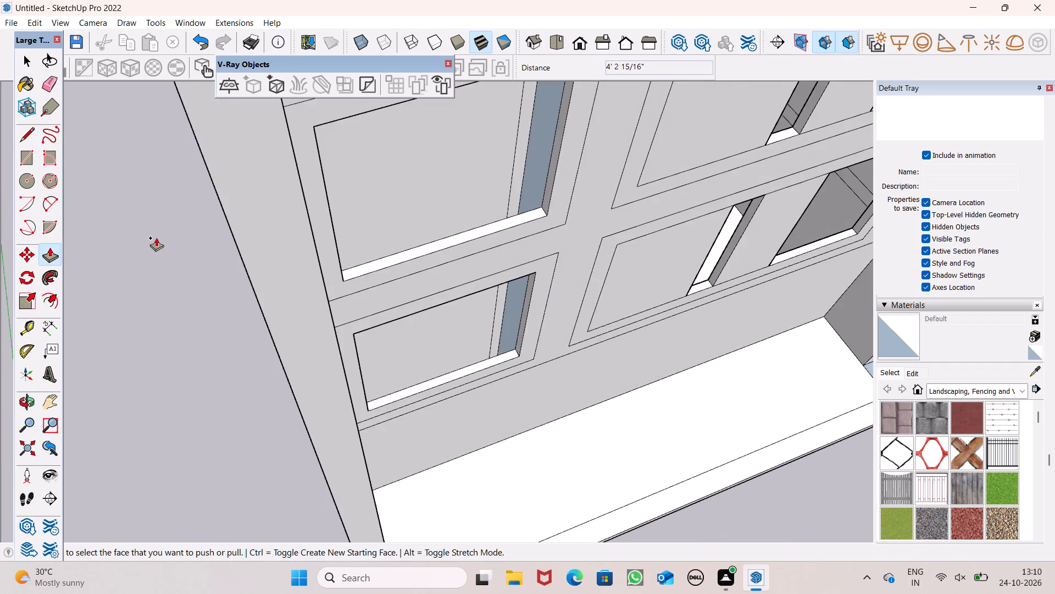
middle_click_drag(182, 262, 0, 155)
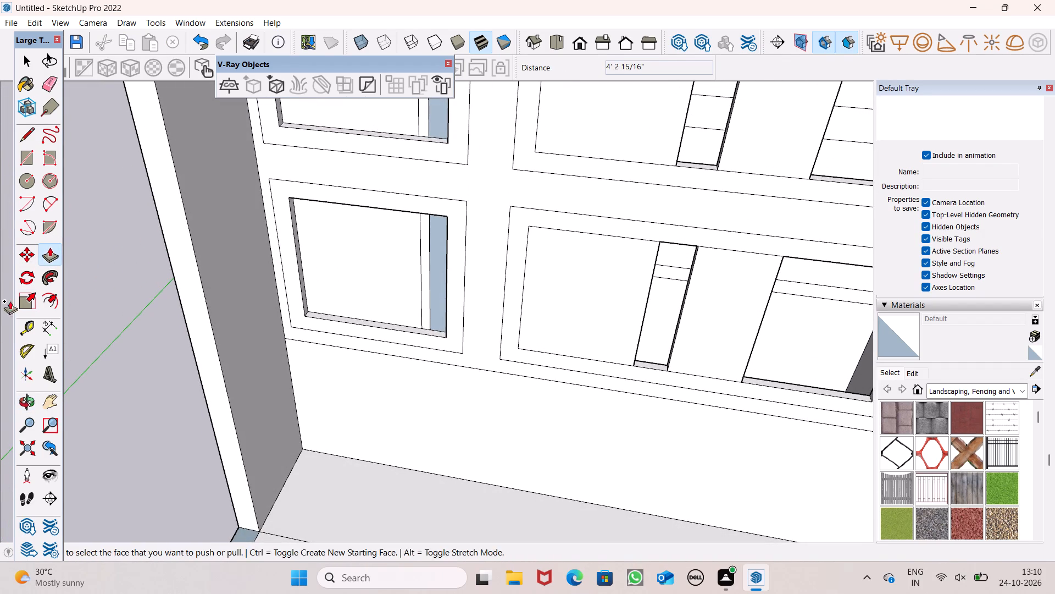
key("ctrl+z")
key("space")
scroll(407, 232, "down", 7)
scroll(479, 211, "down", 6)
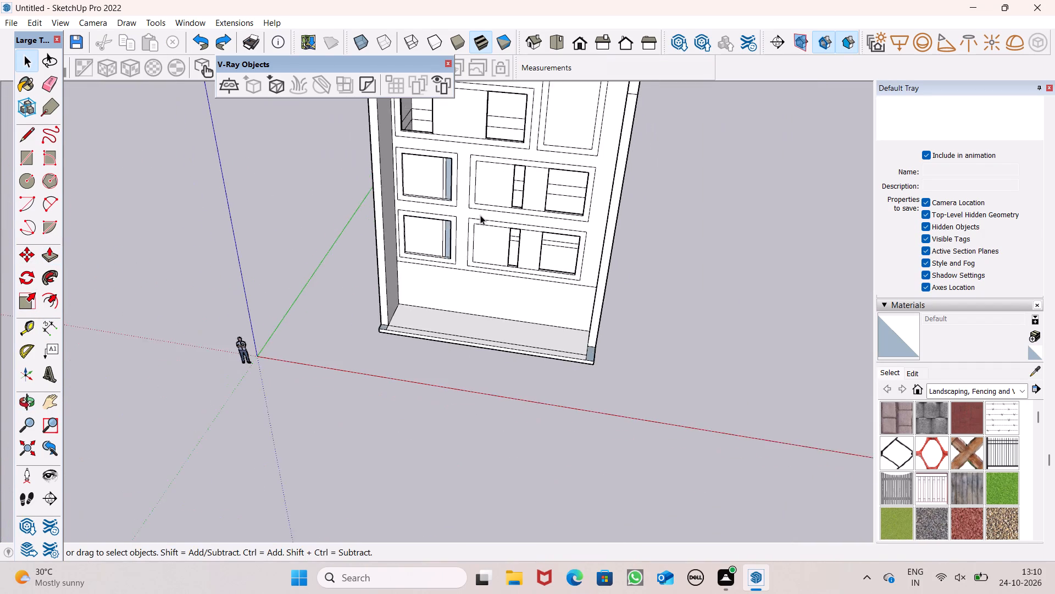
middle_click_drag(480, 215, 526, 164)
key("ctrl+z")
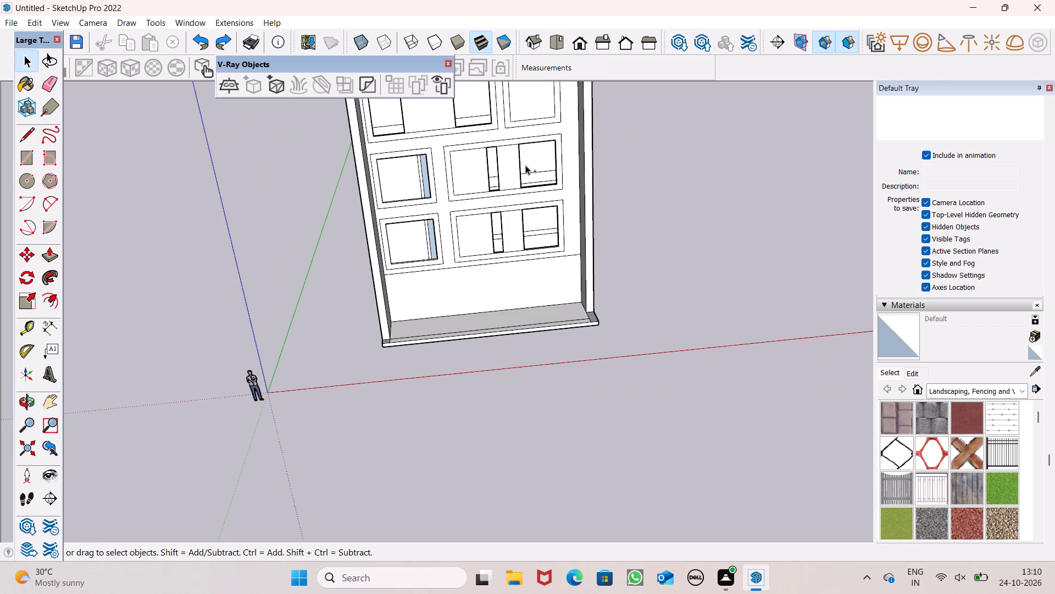
Examine the large front room's interior and the facade openings from above and outside.
scroll(524, 166, "down", 5)
middle_click_drag(521, 178, 1, 361)
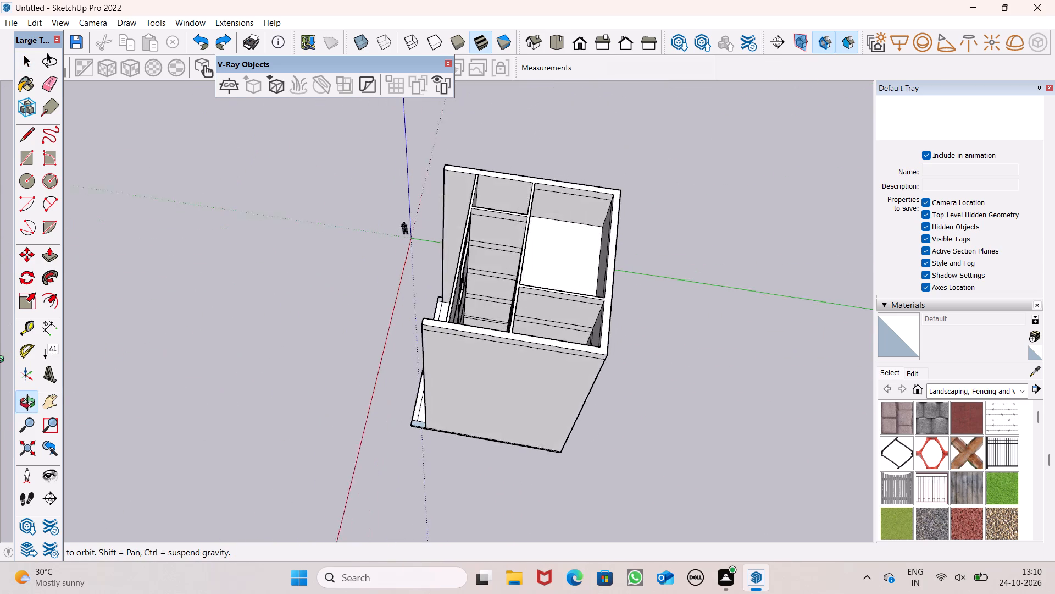
middle_click_drag(1, 361, 0, 366)
middle_click_drag(477, 232, 281, 233)
scroll(353, 286, "up", 8)
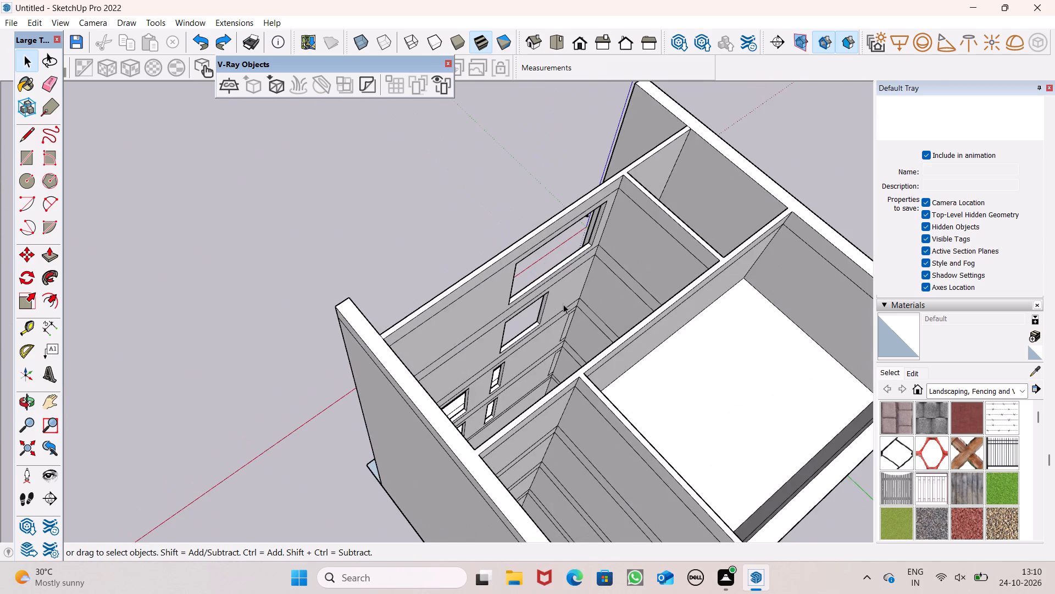
scroll(564, 306, "up", 8)
scroll(557, 287, "down", 6)
scroll(552, 326, "up", 1)
middle_click_drag(552, 327, 517, 360)
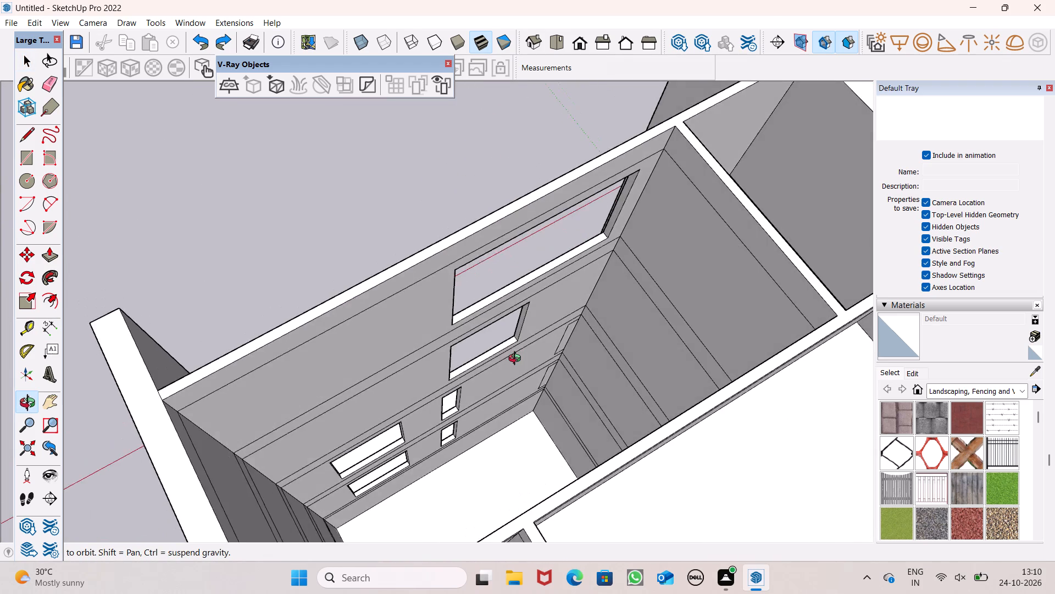
middle_click_drag(517, 360, 920, 316)
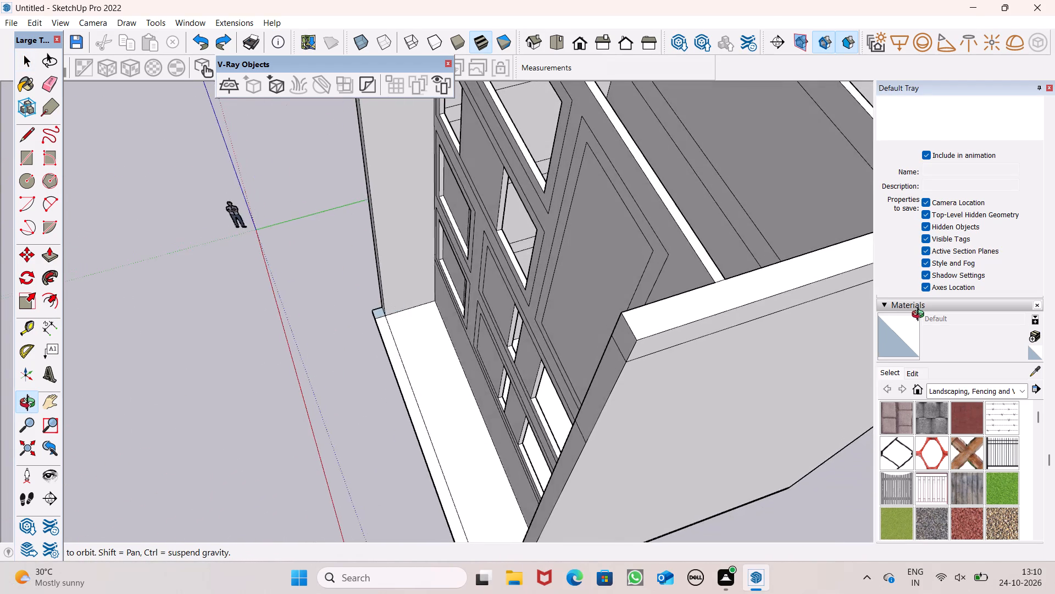
Examine the front rooms from above and the facade openings from outside.
middle_click_drag(920, 316, 151, 376)
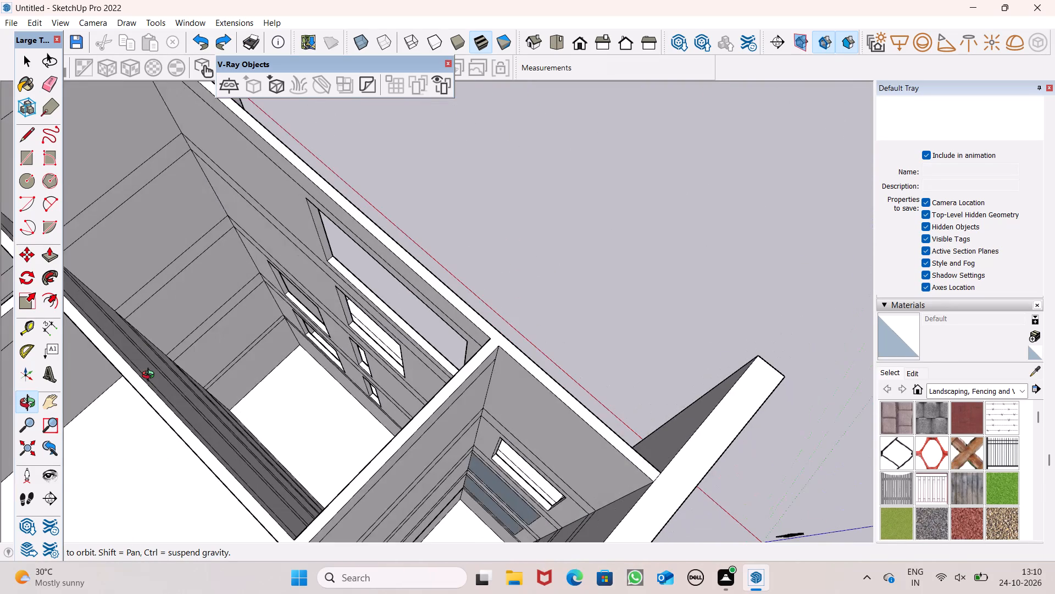
middle_click_drag(151, 376, 182, 353)
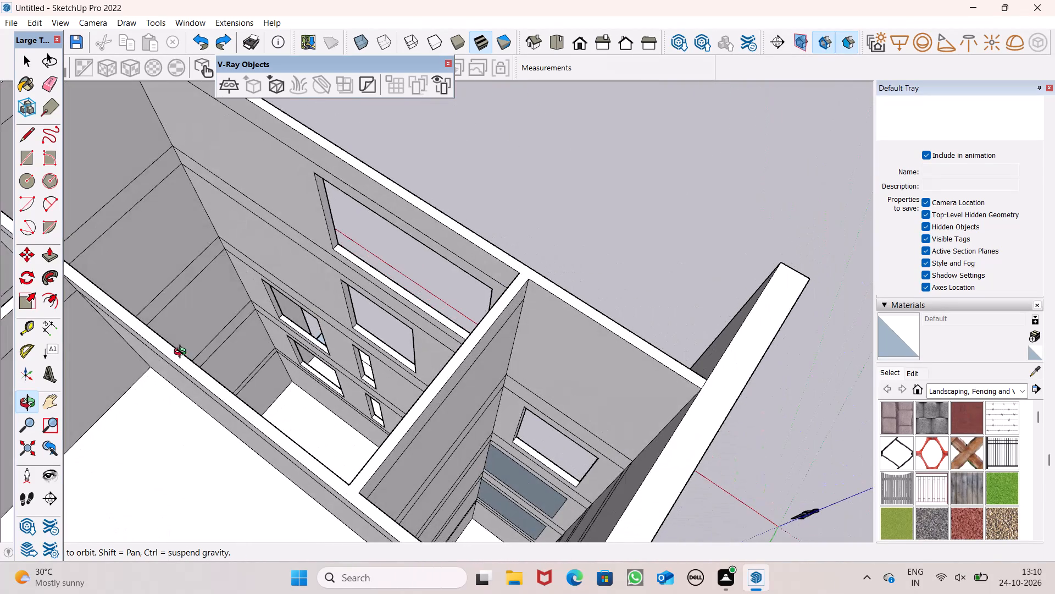
middle_click_drag(182, 353, 195, 353)
scroll(368, 307, "down", 3)
scroll(549, 424, "up", 4)
scroll(491, 294, "down", 6)
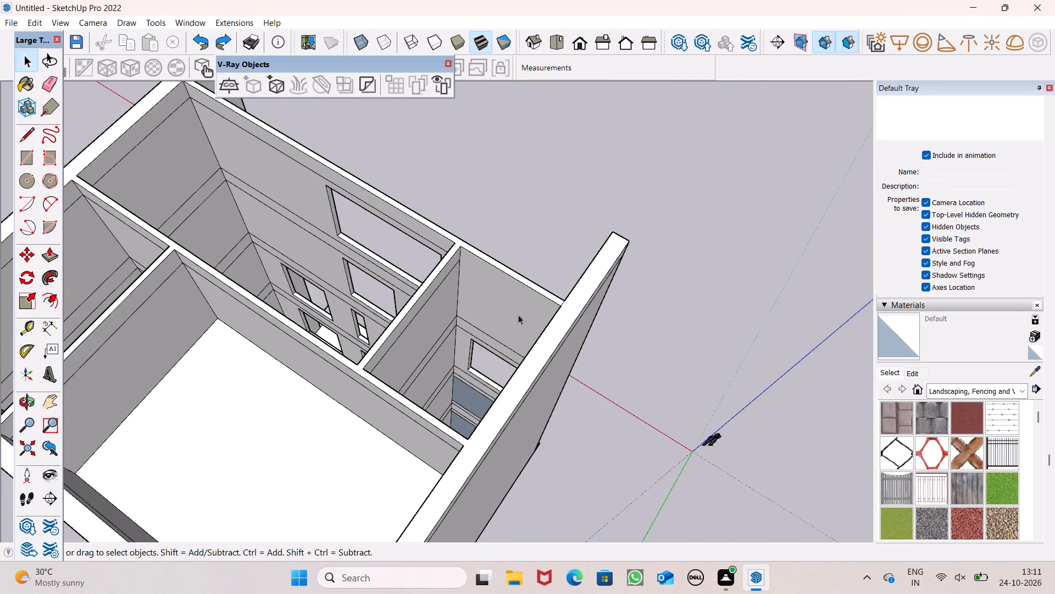
middle_click_drag(519, 374, 0, 309)
scroll(349, 291, "up", 1)
middle_click_drag(348, 289, 46, 261)
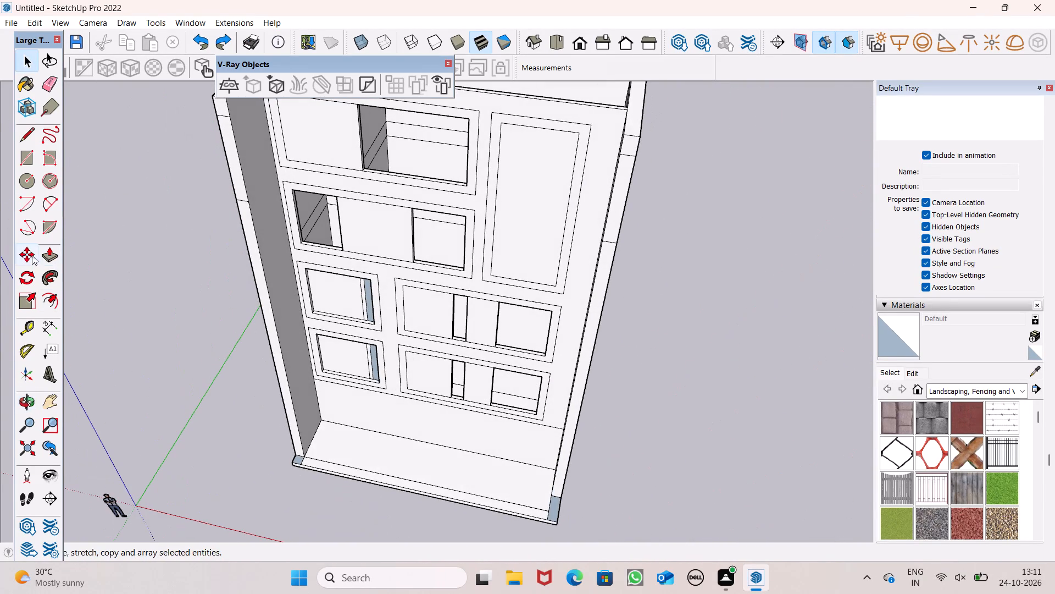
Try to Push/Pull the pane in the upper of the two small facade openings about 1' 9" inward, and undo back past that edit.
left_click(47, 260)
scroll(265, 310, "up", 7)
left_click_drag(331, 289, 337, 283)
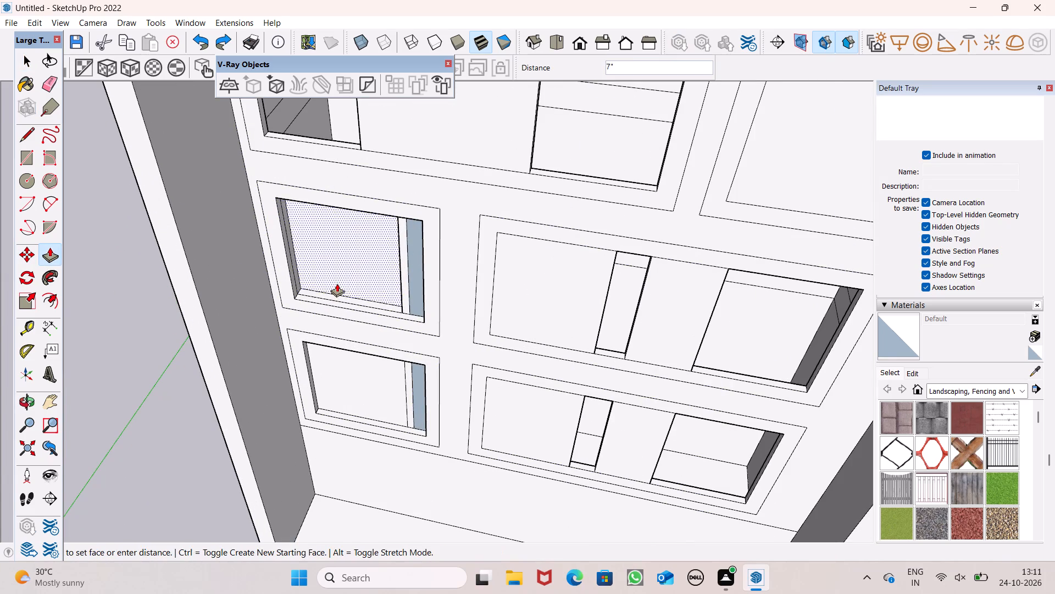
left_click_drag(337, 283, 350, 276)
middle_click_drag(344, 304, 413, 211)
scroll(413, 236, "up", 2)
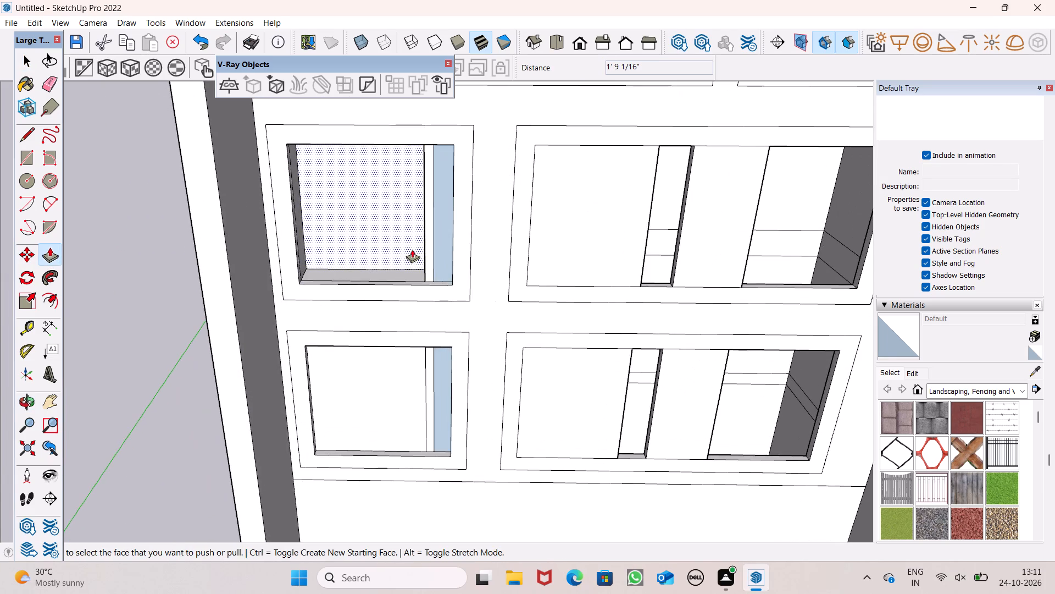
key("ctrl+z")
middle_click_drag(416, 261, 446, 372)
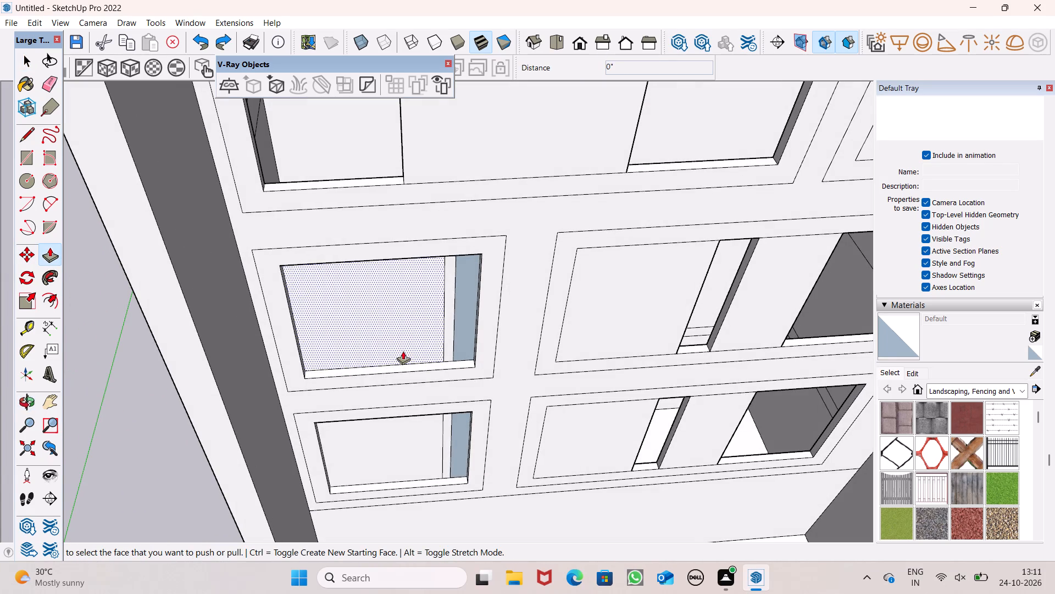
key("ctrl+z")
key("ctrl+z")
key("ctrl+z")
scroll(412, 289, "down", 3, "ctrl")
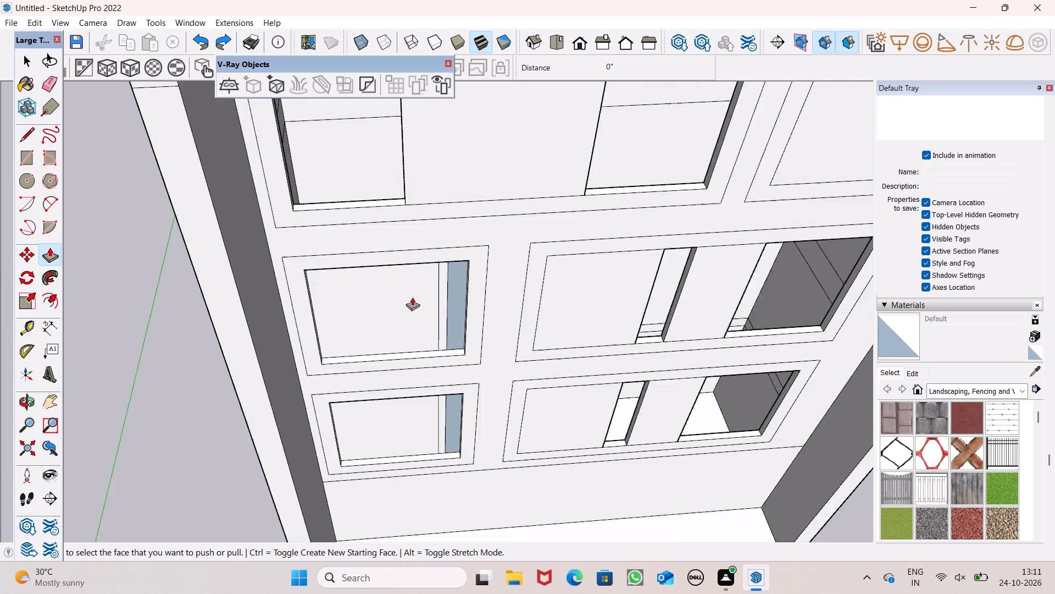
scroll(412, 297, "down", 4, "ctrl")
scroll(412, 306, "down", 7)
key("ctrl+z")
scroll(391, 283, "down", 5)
Examine the whole building from the front, the side and above to review the facade and the open rooms.
middle_click_drag(423, 260, 445, 403)
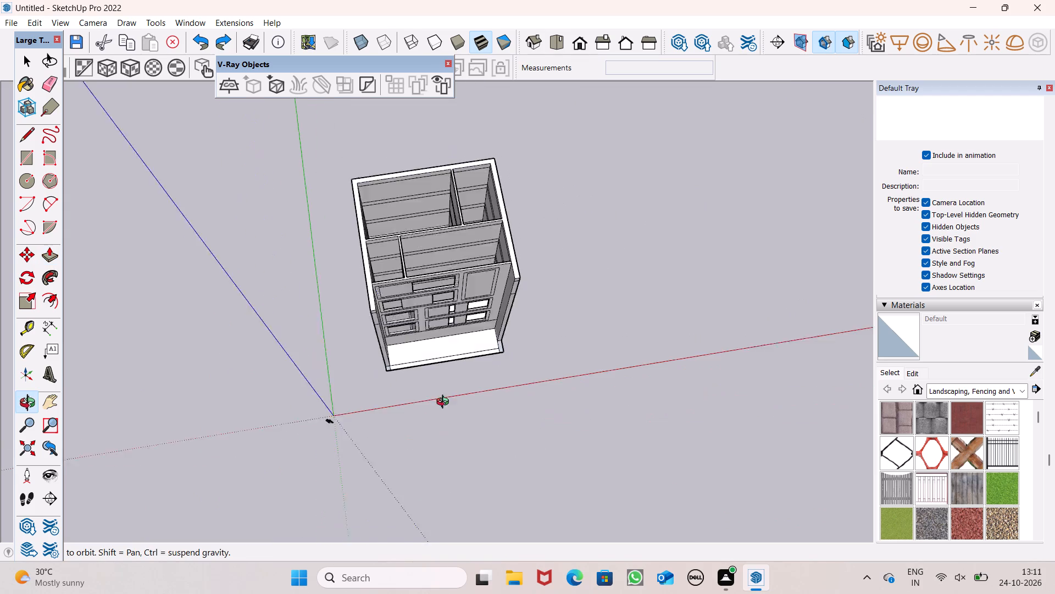
middle_click_drag(445, 403, 322, 211)
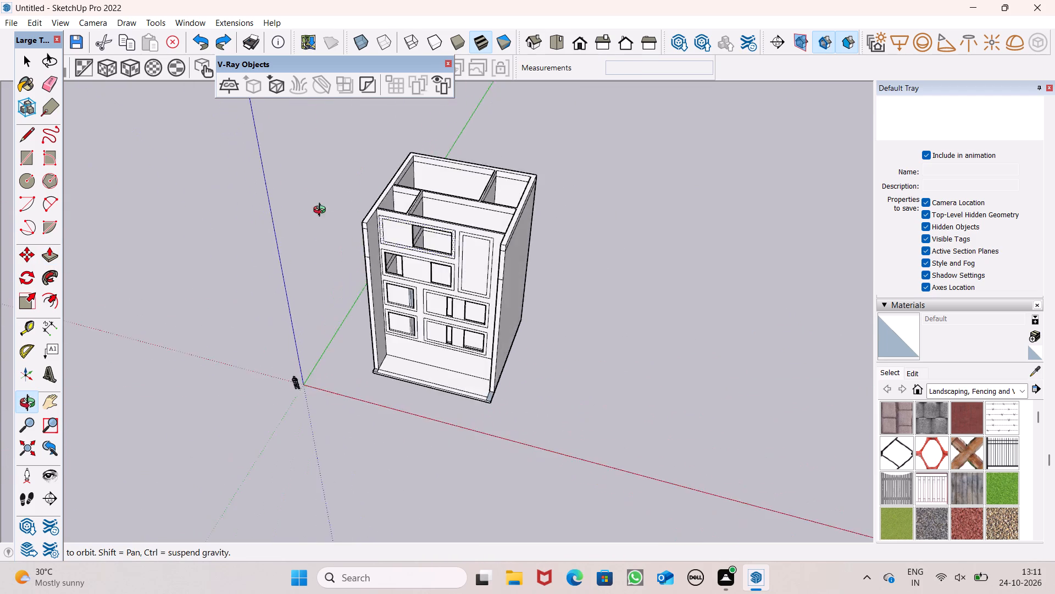
middle_click_drag(322, 211, 359, 179)
scroll(432, 355, "up", 7)
key("space")
scroll(413, 283, "down", 5)
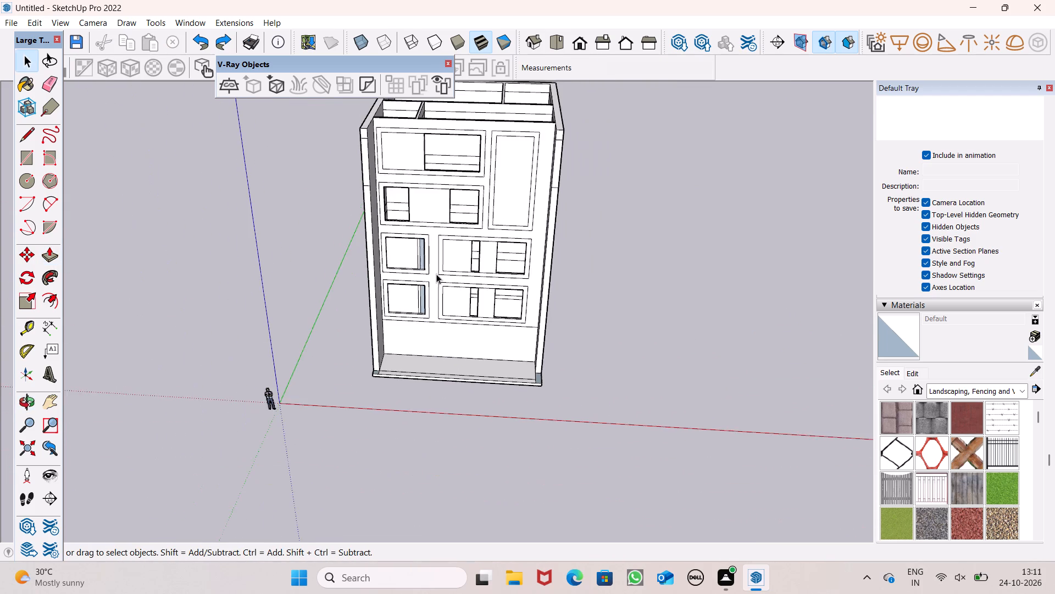
middle_click_drag(436, 274, 368, 226)
scroll(365, 277, "up", 1)
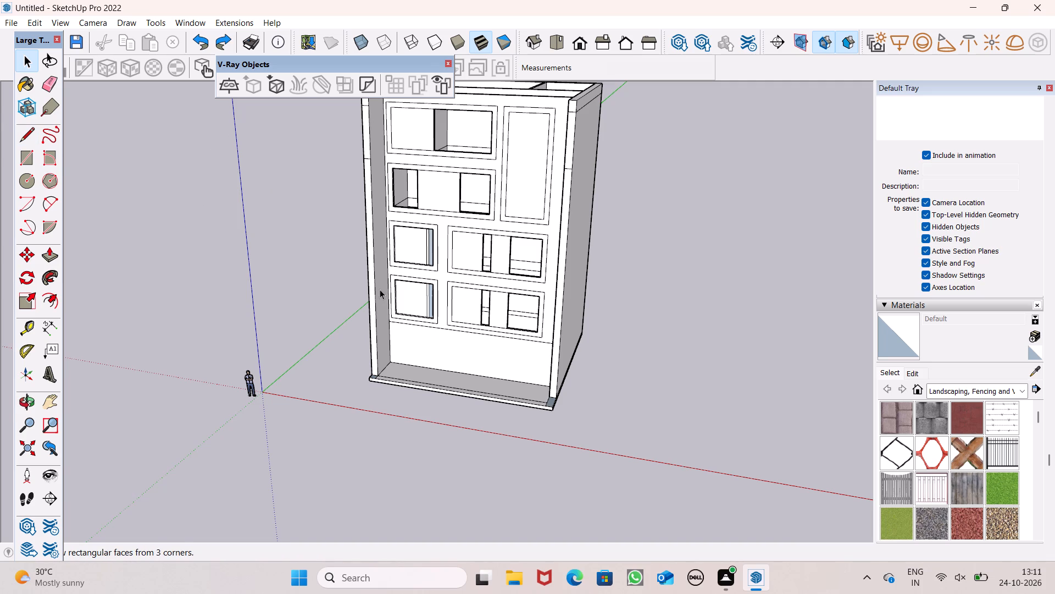
middle_click_drag(378, 291, 406, 290)
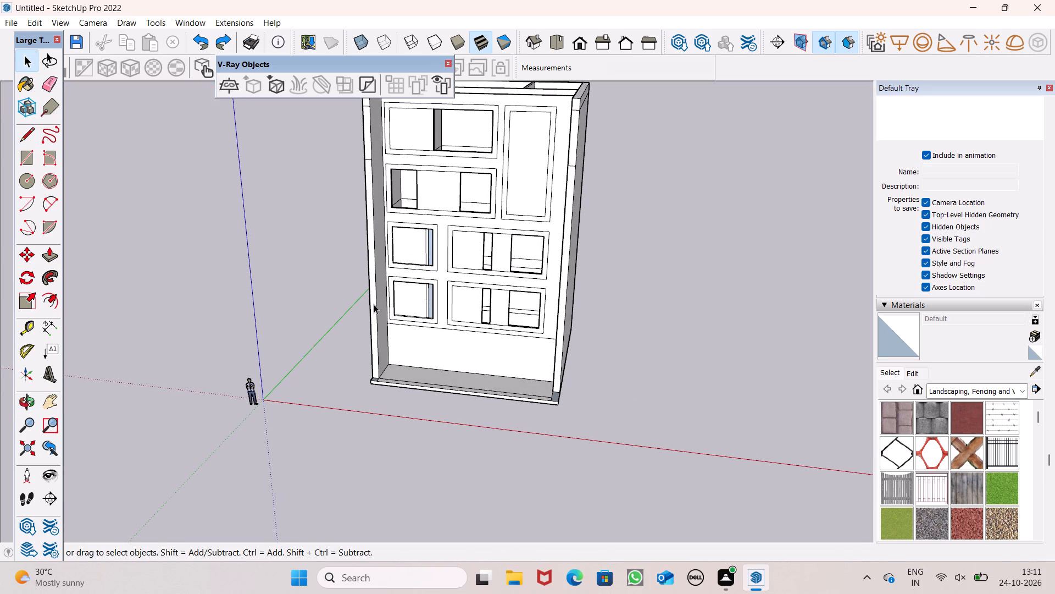
scroll(382, 283, "down", 3)
middle_click_drag(390, 285, 78, 393)
middle_click_drag(345, 261, 326, 306)
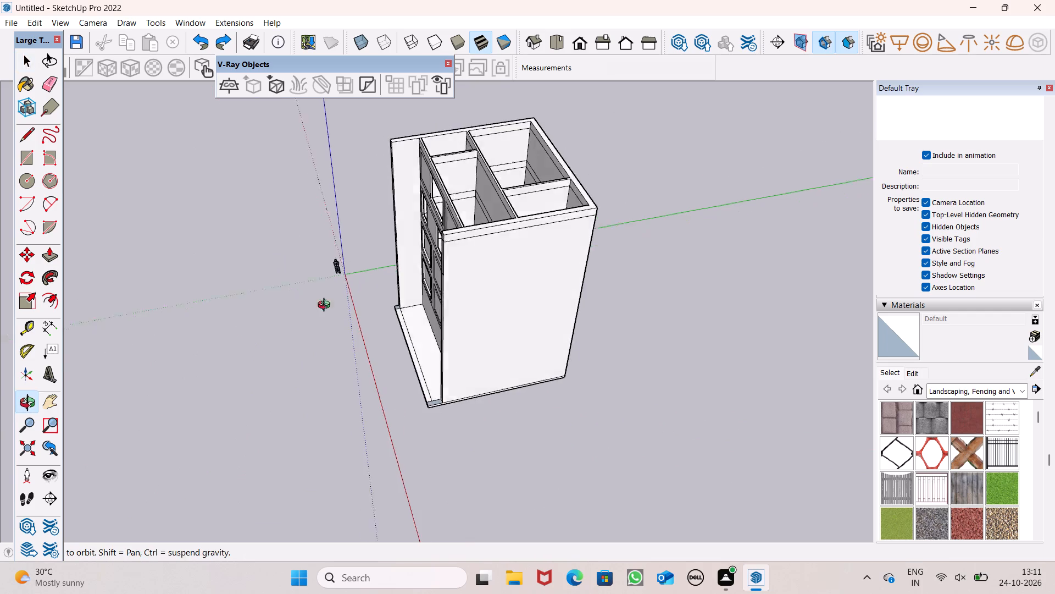
middle_click_drag(326, 306, 0, 393)
scroll(6, 388, "up", 1)
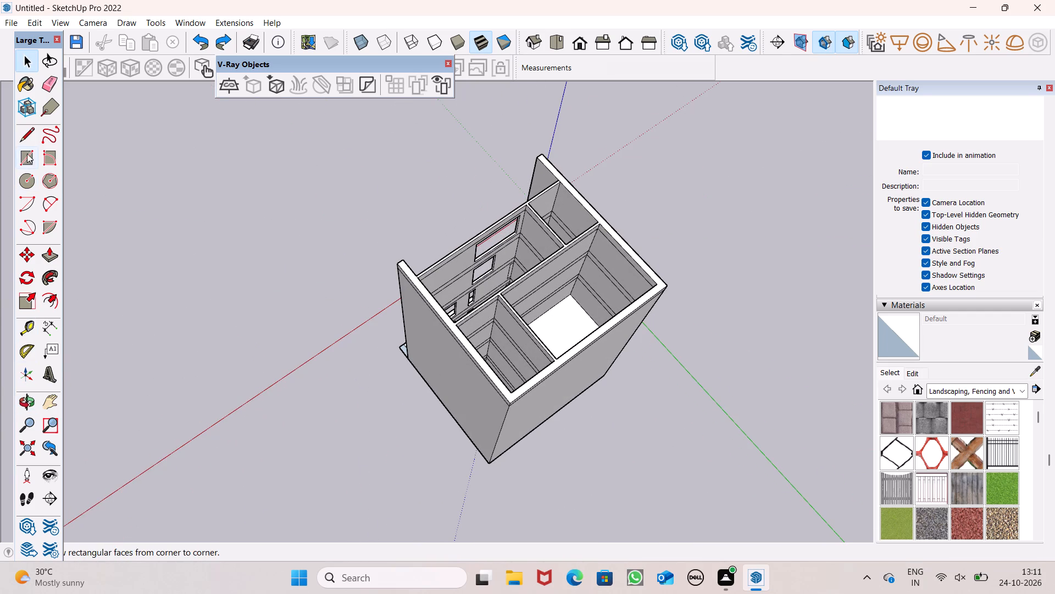
Trace about 11" of the large rear room's perimeter edge at a lower level to close a floor face, and Push/Pull it 4".
left_click(27, 137)
scroll(621, 300, "up", 7)
scroll(523, 292, "up", 2)
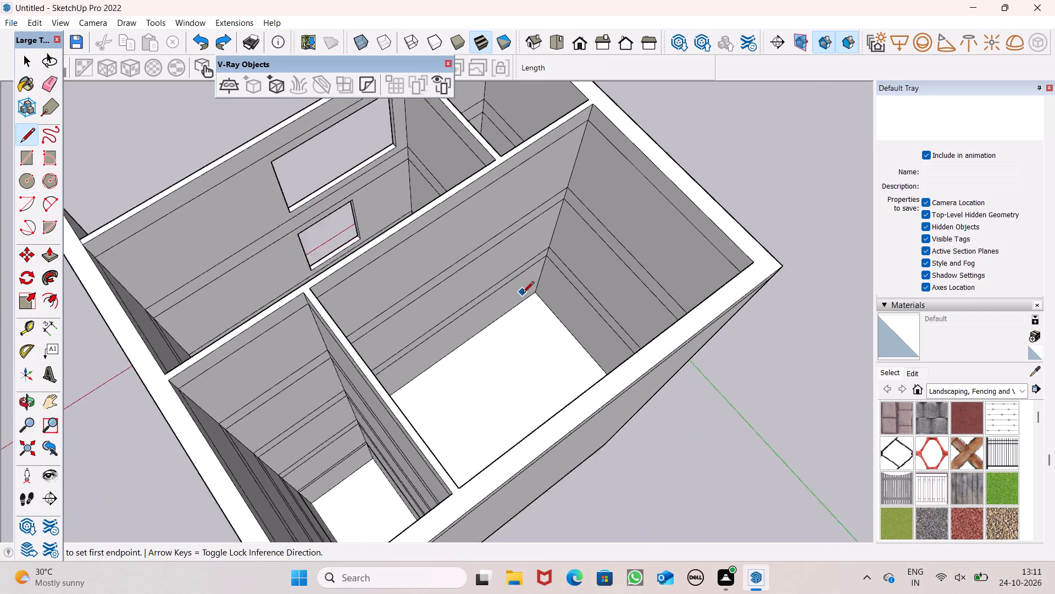
scroll(523, 294, "up", 4)
left_click(484, 272)
left_click(495, 262)
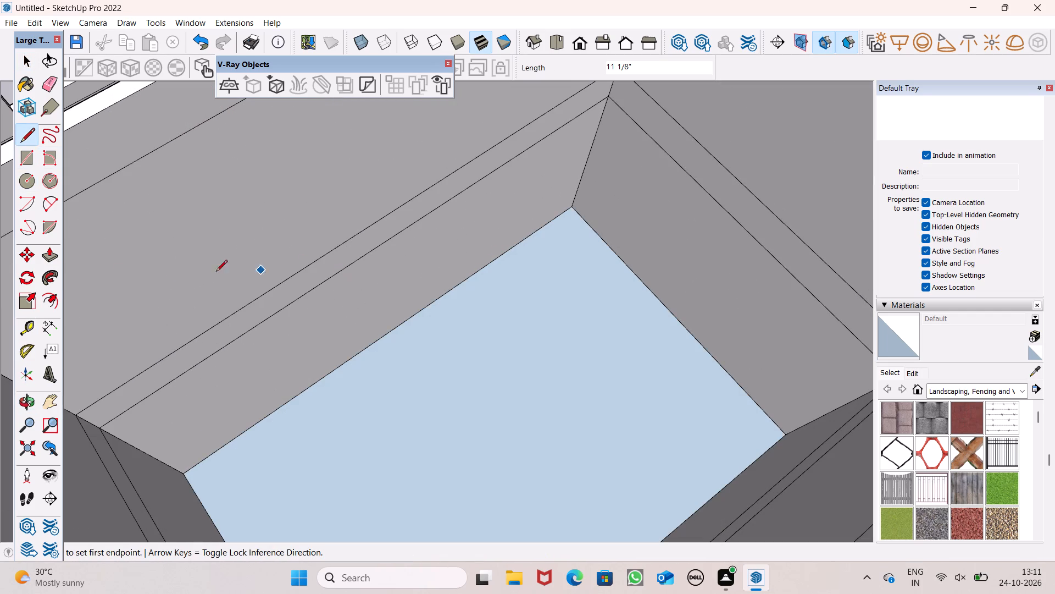
left_click(45, 255)
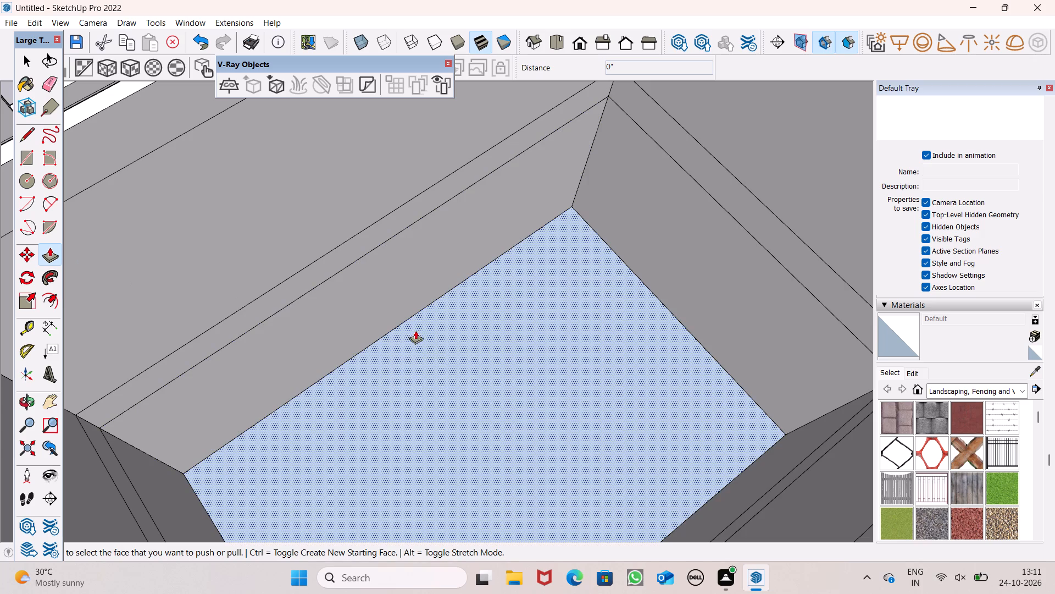
left_click_drag(441, 354, 438, 365)
key("4")
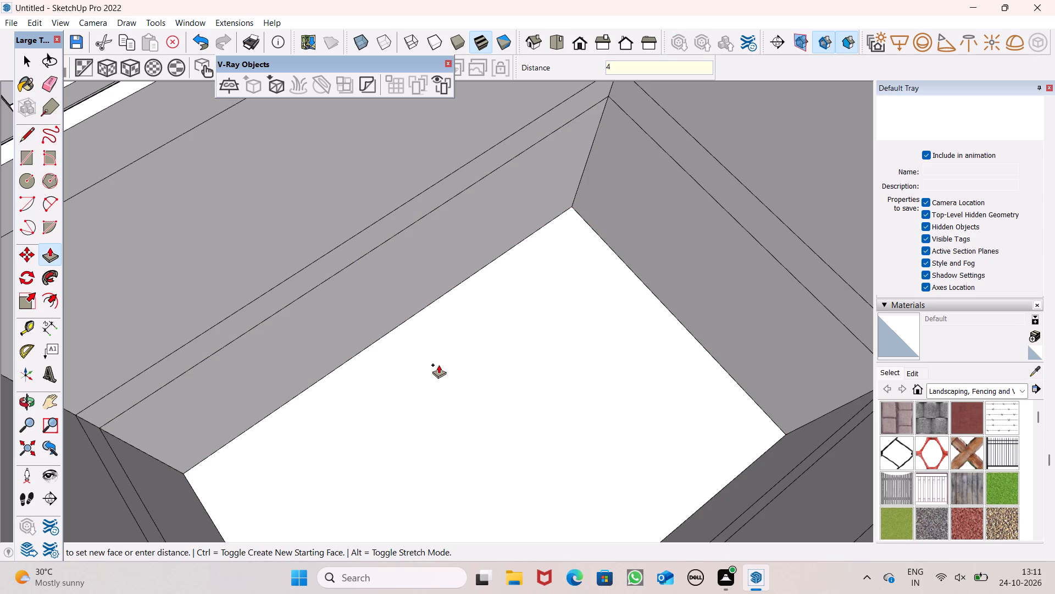
left_click_drag(438, 365, 439, 365)
key("shift+quotedbl")
key("Return")
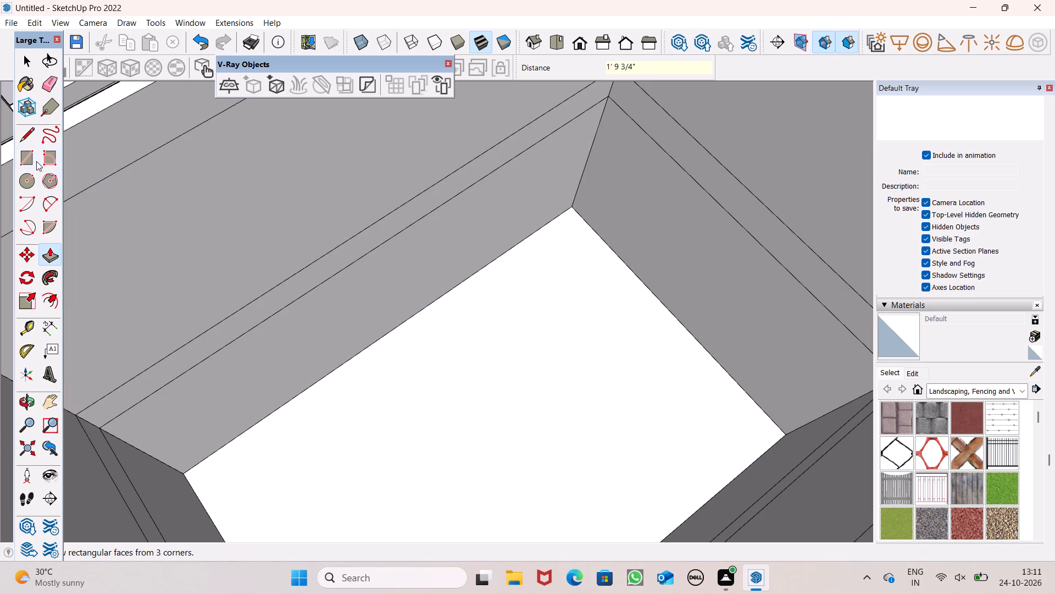
Trace about 8" of the large rear room's edge at the next level up to close a floor face, and Push/Pull it 5".
left_click(27, 140)
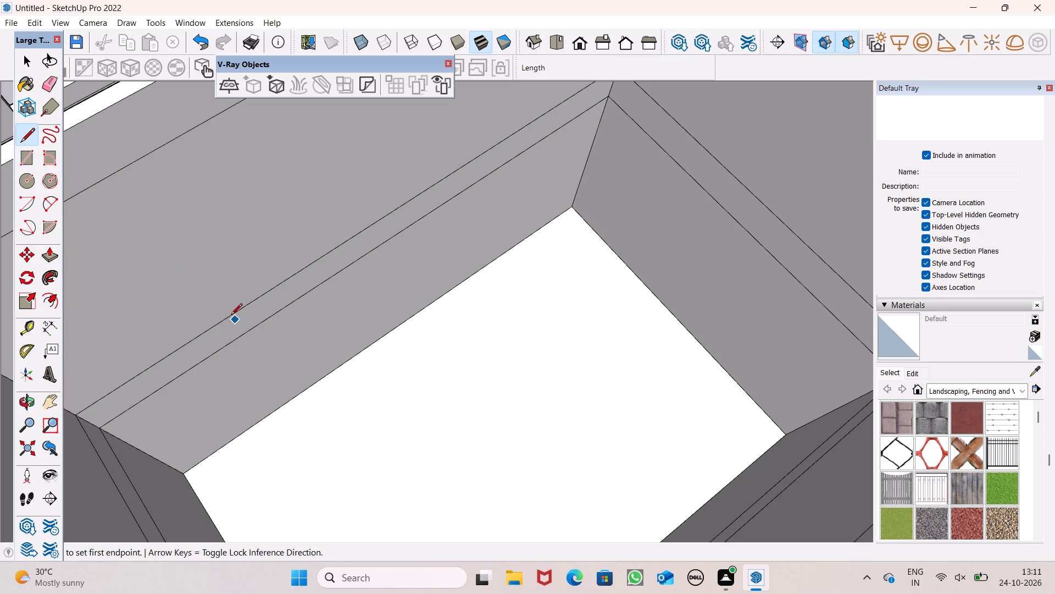
left_click(230, 315)
left_click(246, 304)
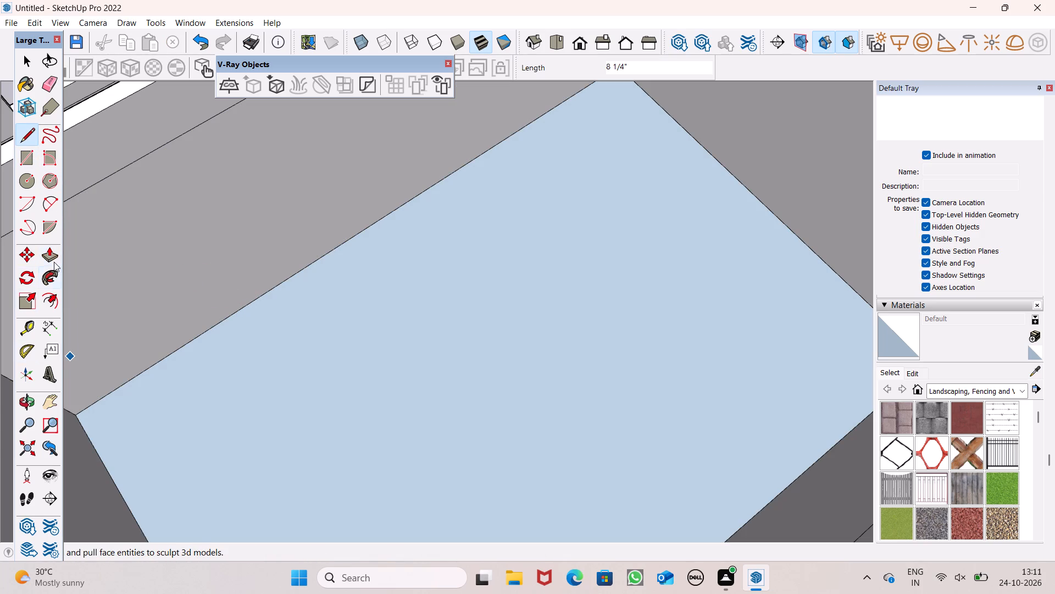
left_click(54, 262)
left_click_drag(285, 393, 287, 402)
type("5\"")
key("Return")
Examine the large rear room's floor and the neighbouring rooms from above on several sides.
scroll(276, 431, "down", 4)
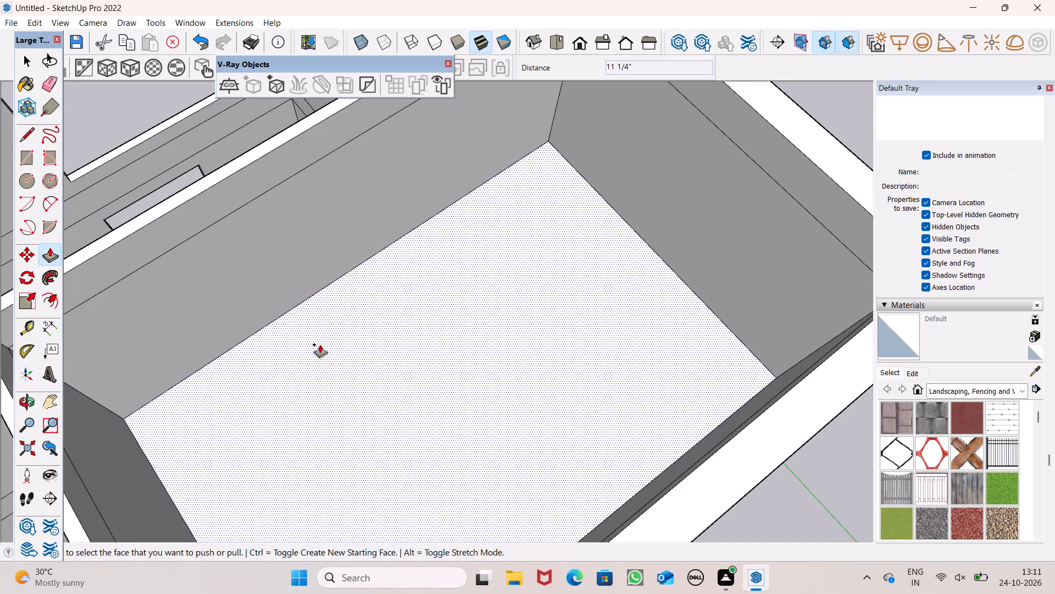
scroll(445, 307, "down", 3)
middle_click_drag(461, 351, 668, 238)
scroll(621, 277, "down", 4)
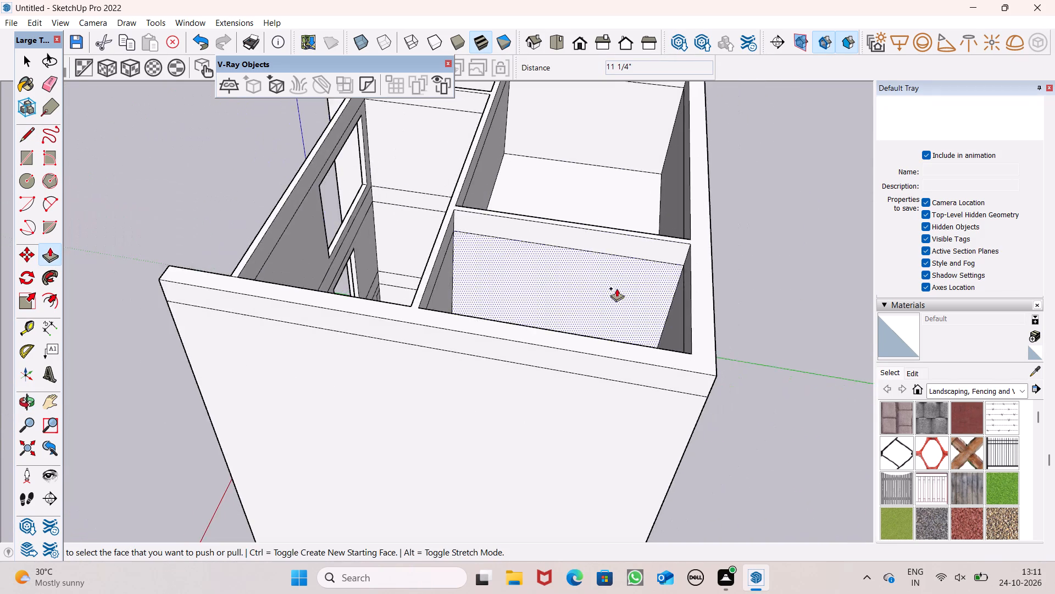
middle_click_drag(613, 331, 607, 458)
scroll(590, 249, "down", 4)
middle_click_drag(619, 389, 590, 420)
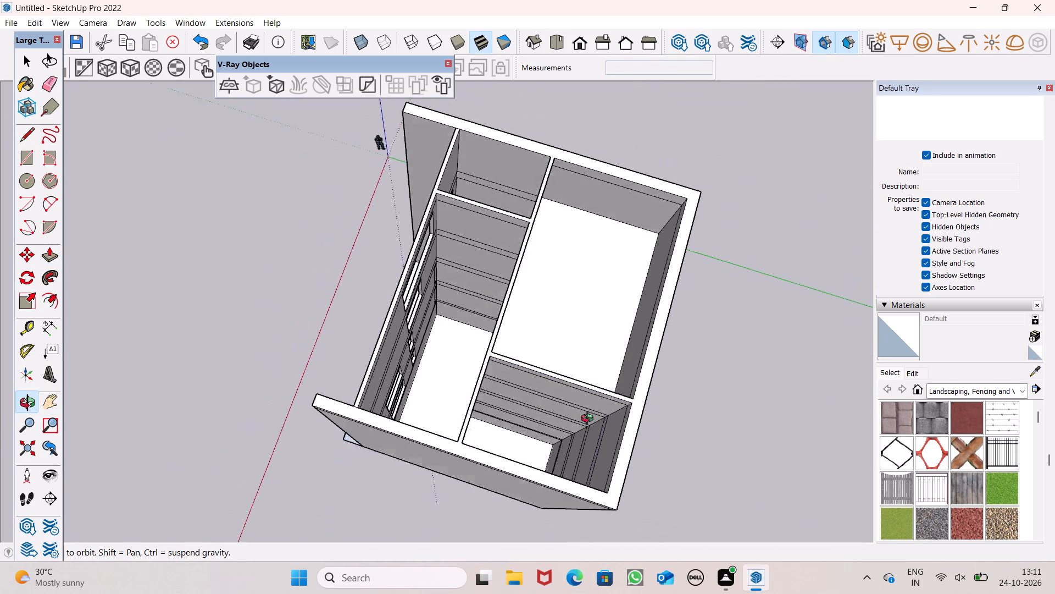
middle_click_drag(590, 420, 322, 391)
scroll(477, 260, "down", 3)
middle_click_drag(532, 387, 509, 426)
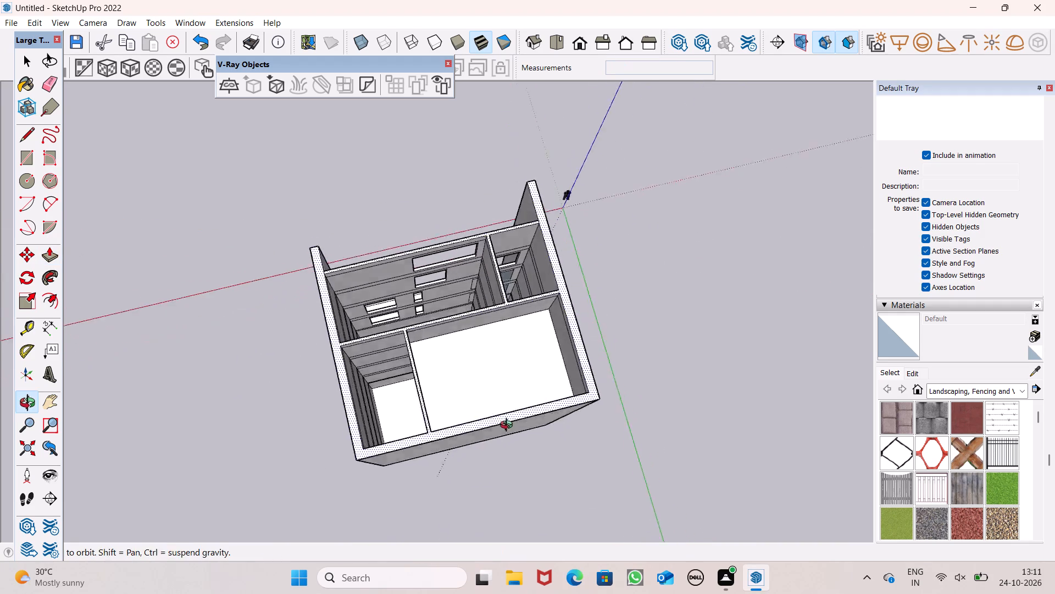
middle_click_drag(509, 426, 467, 451)
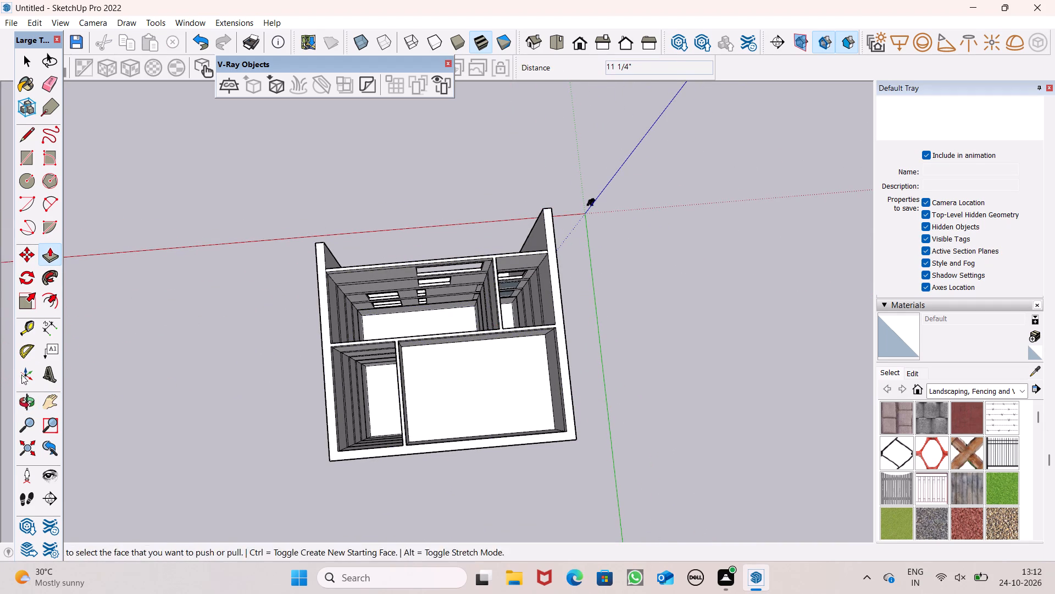
Trace about 9" of the small rear room's edge at the lowest marked level to close a floor face, and Push/Pull it 5".
left_click(25, 137)
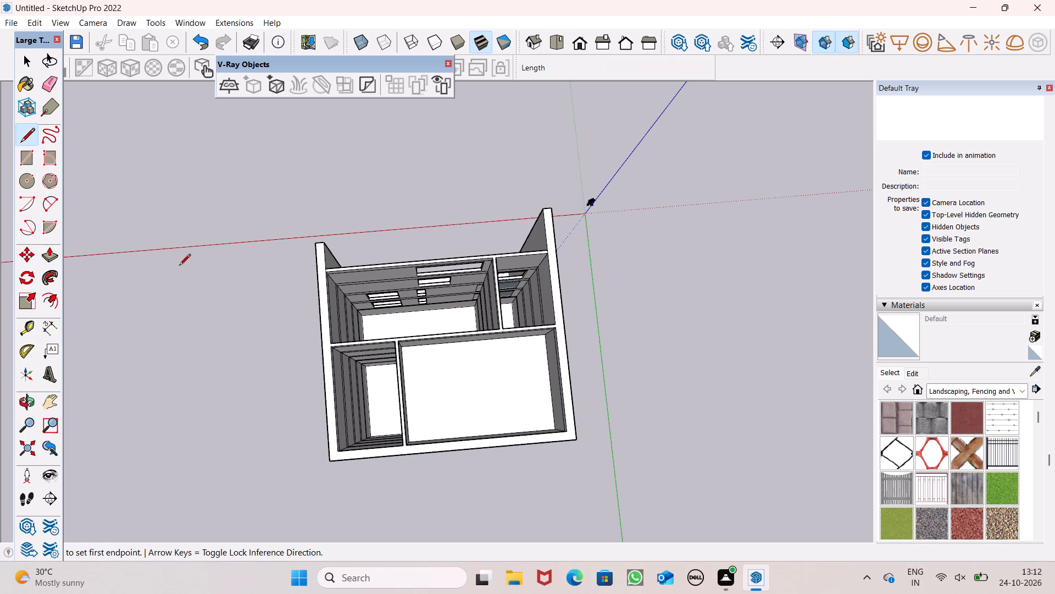
scroll(332, 389, "up", 8)
scroll(379, 397, "up", 9)
scroll(412, 316, "up", 2)
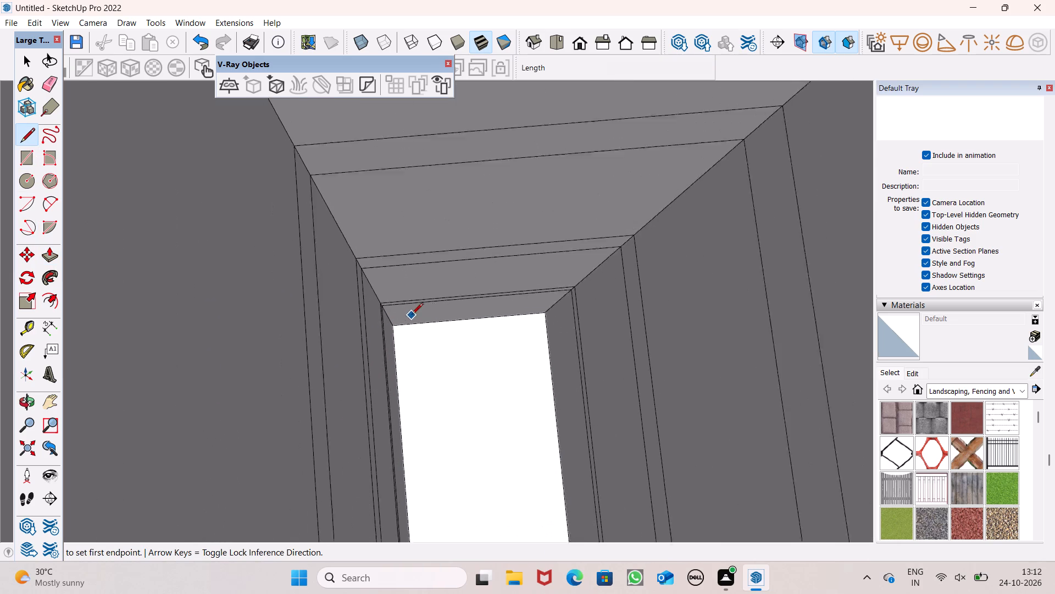
scroll(412, 315, "up", 6)
left_click_drag(347, 288, 354, 287)
left_click(375, 285)
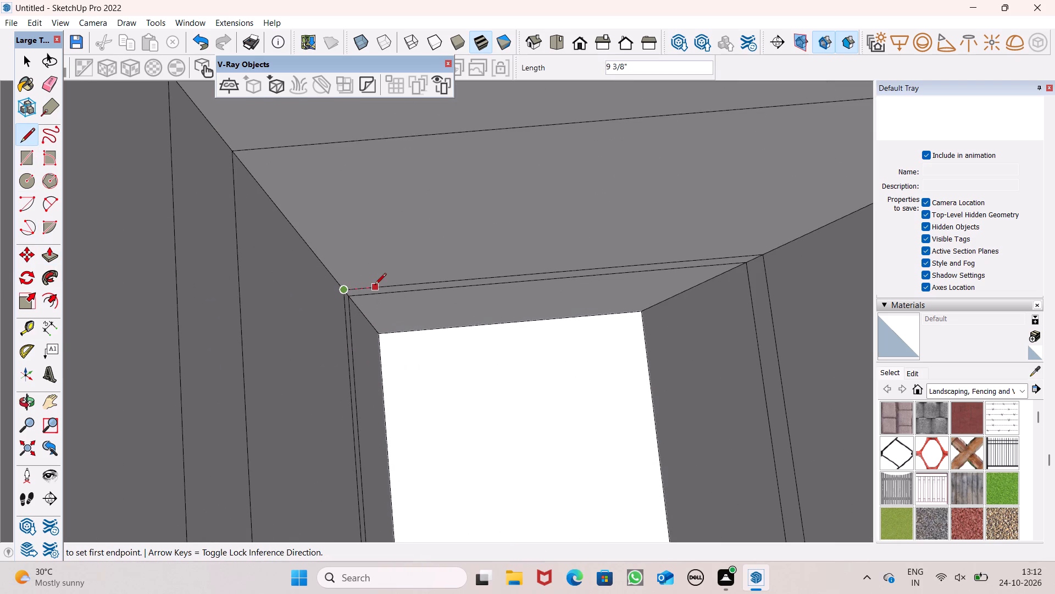
left_click(50, 252)
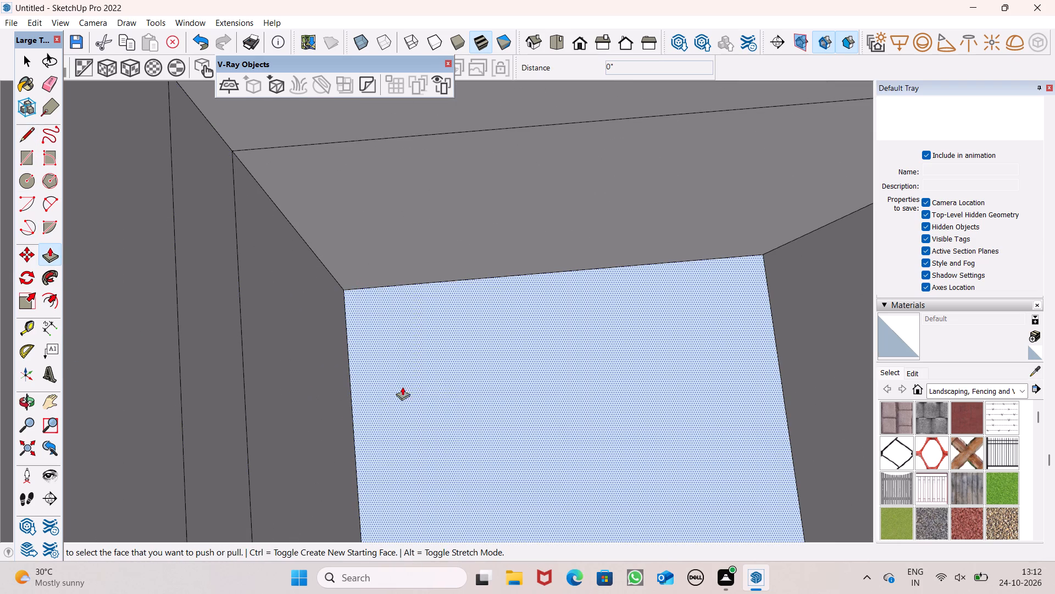
left_click_drag(460, 393, 458, 401)
key("5")
key("shift+quotedbl")
key("Return")
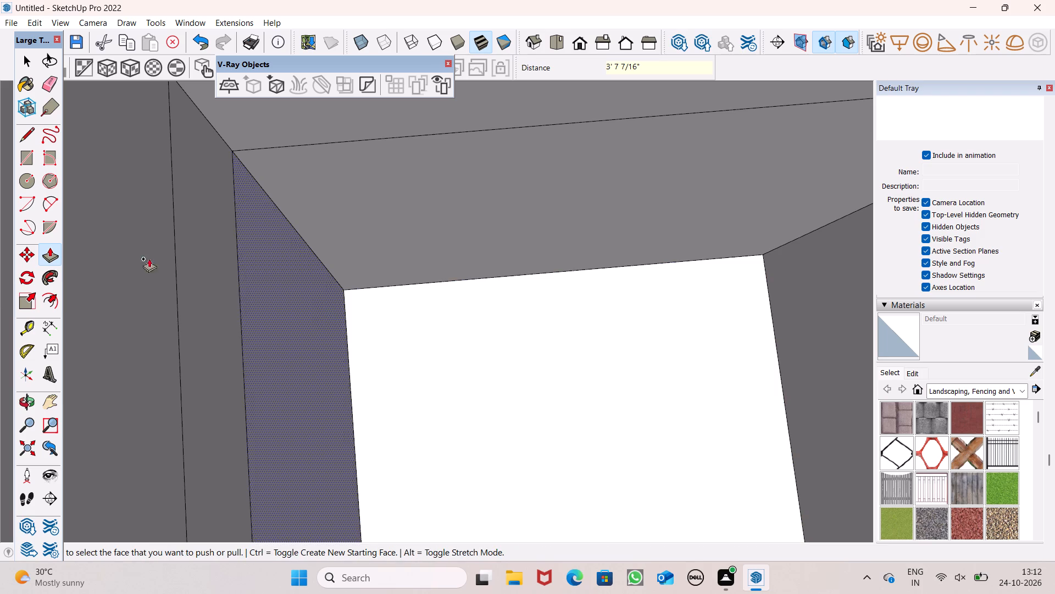
Trace about 7" of the small rear room's edge at the second marked level to close a floor face, and Push/Pull it 5".
left_click_drag(32, 130, 50, 128)
scroll(284, 199, "down", 4)
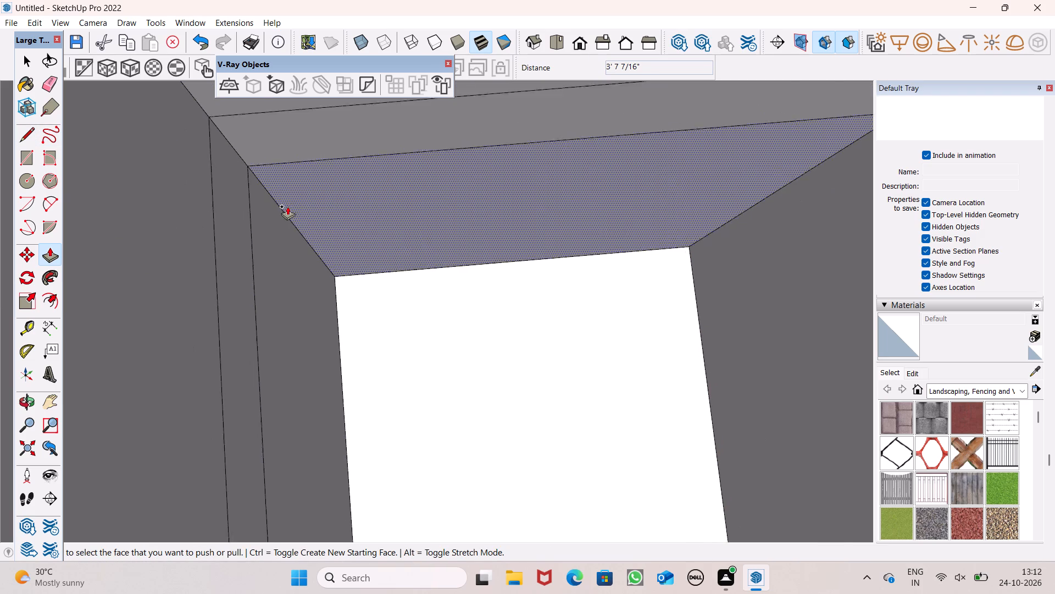
scroll(287, 206, "down", 1)
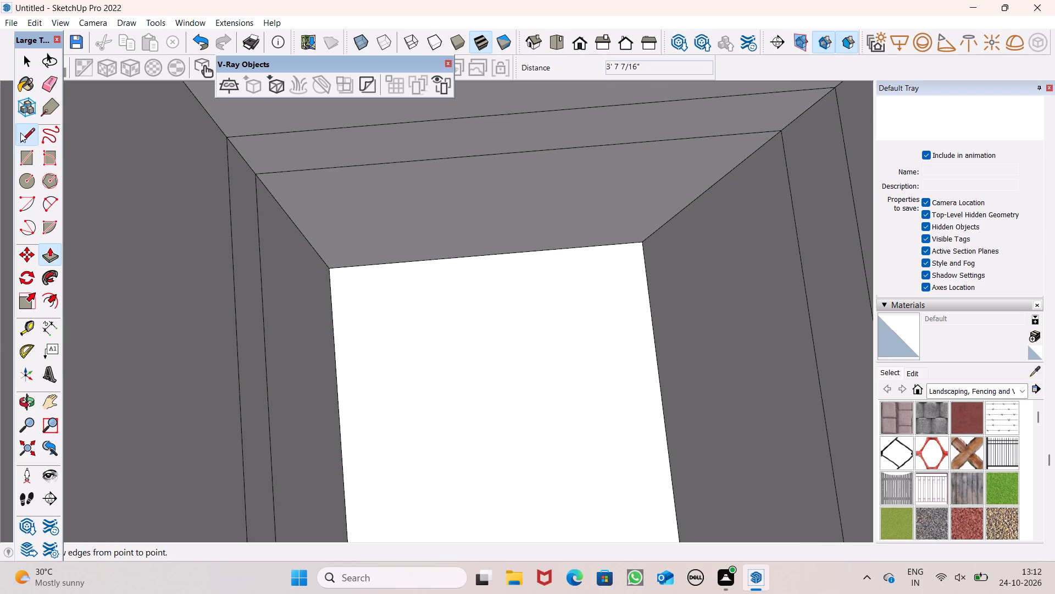
left_click(20, 133)
left_click(263, 136)
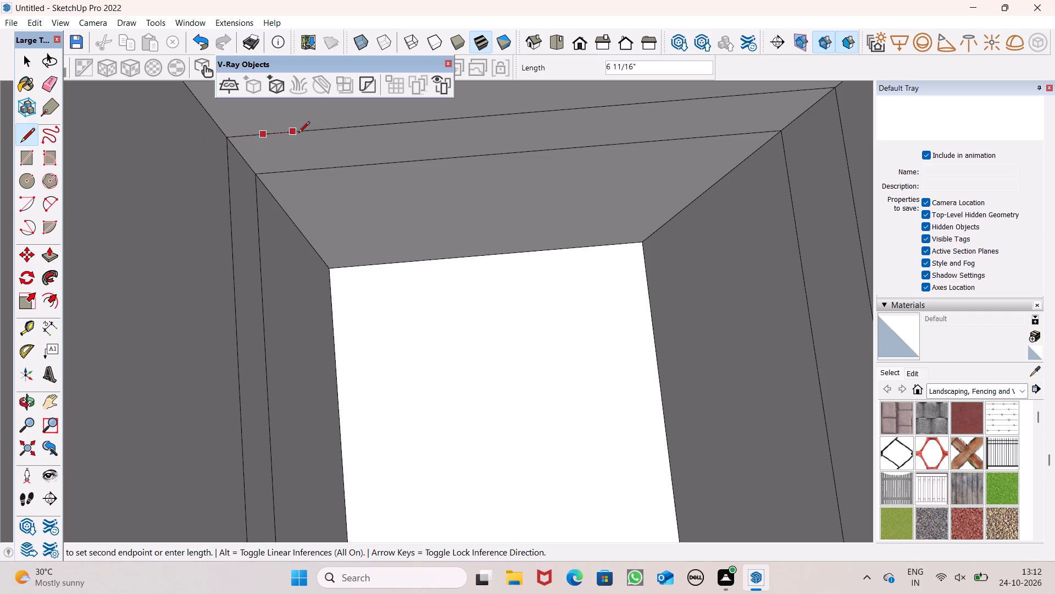
left_click(298, 134)
left_click(43, 254)
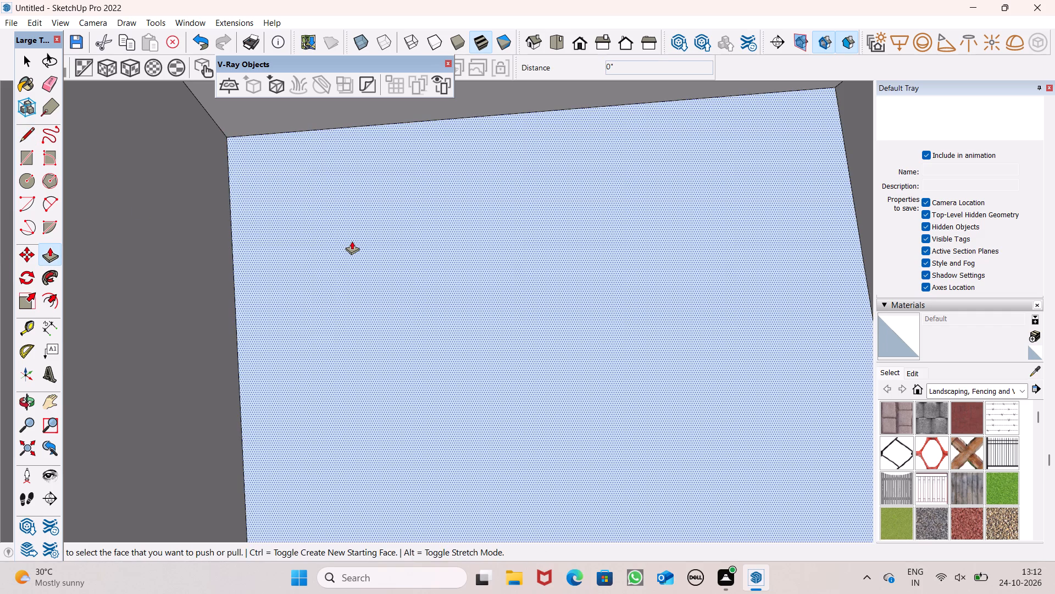
left_click_drag(352, 241, 354, 246)
left_click(354, 246)
key("5")
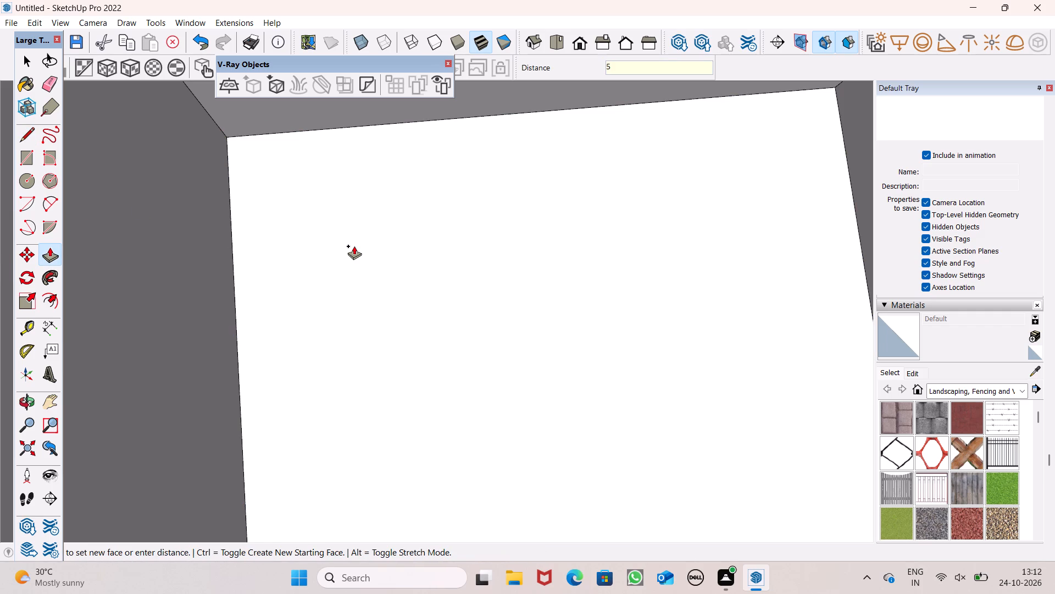
key("shift+quotedbl")
key("Return")
scroll(302, 289, "down", 1)
key("space")
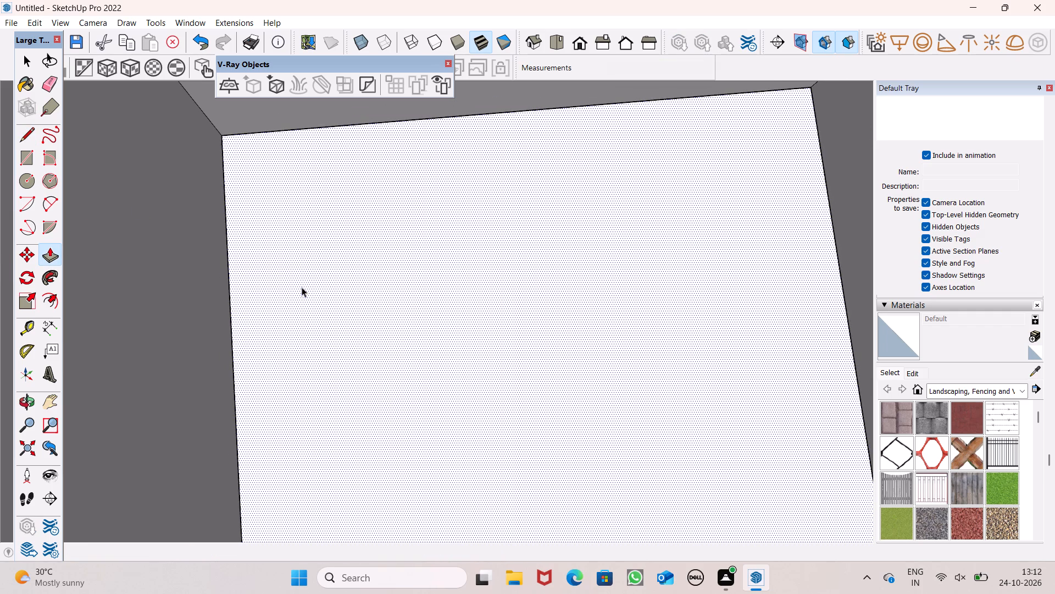
key("space")
Examine the building's front facade and its rooms from below, above and several sides.
scroll(303, 293, "down", 4)
middle_click_drag(363, 309, 307, 178)
scroll(306, 178, "up", 1)
scroll(361, 233, "down", 7)
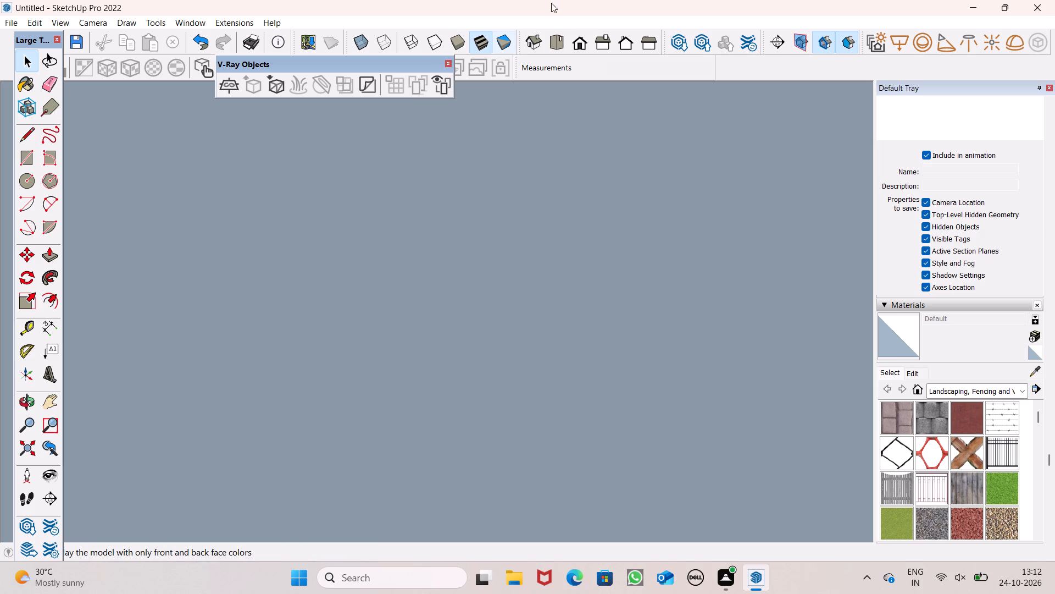
left_click(579, 44)
scroll(476, 228, "down", 12)
middle_click_drag(454, 301, 433, 328)
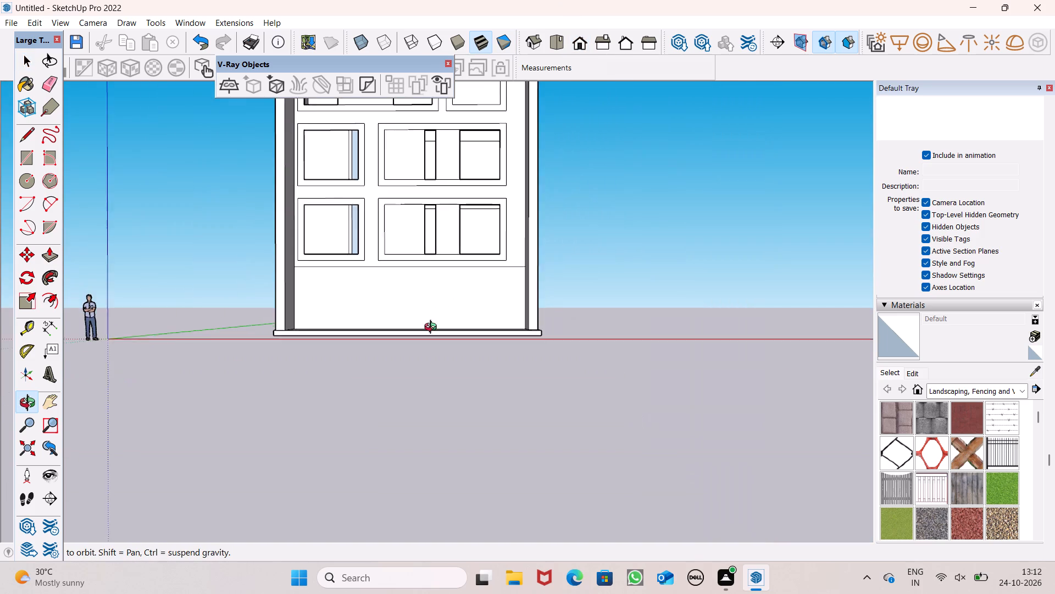
middle_click_drag(433, 328, 396, 572)
scroll(414, 413, "down", 3)
scroll(413, 408, "up", 1)
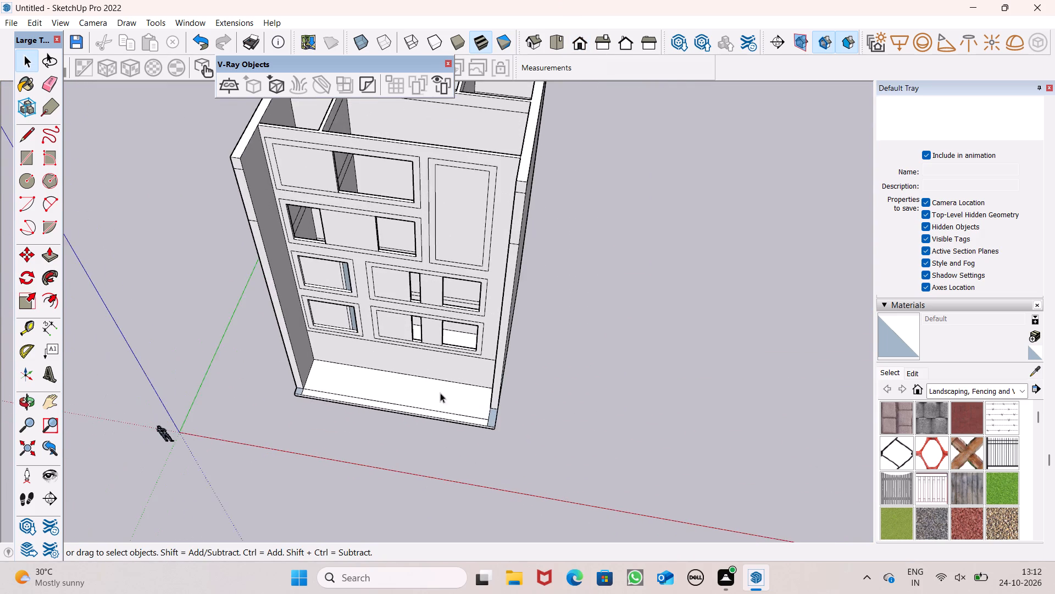
middle_click_drag(443, 372, 548, 1)
middle_click_drag(524, 331, 313, 351)
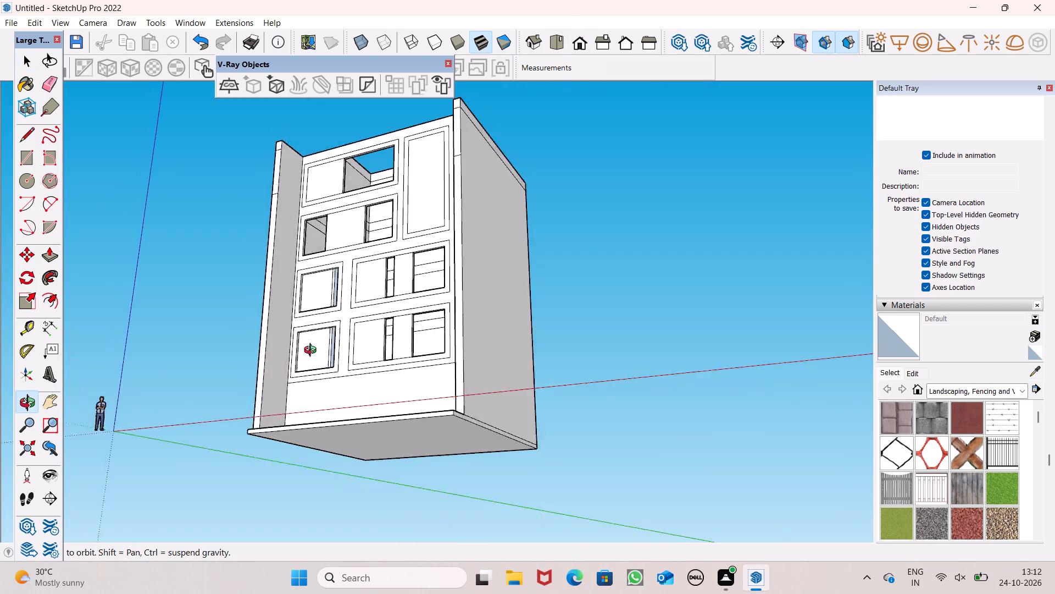
middle_click_drag(313, 351, 154, 580)
scroll(142, 593, "up", 1)
scroll(285, 337, "up", 1)
middle_click_drag(285, 337, 116, 582)
scroll(429, 437, "up", 8)
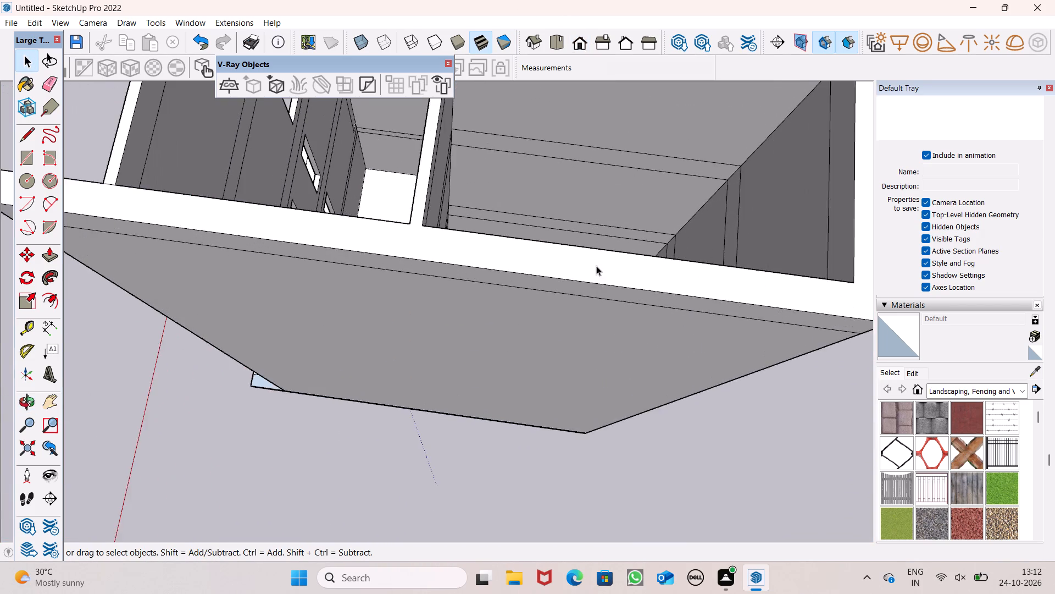
scroll(559, 280, "down", 6)
middle_click_drag(520, 302, 252, 316)
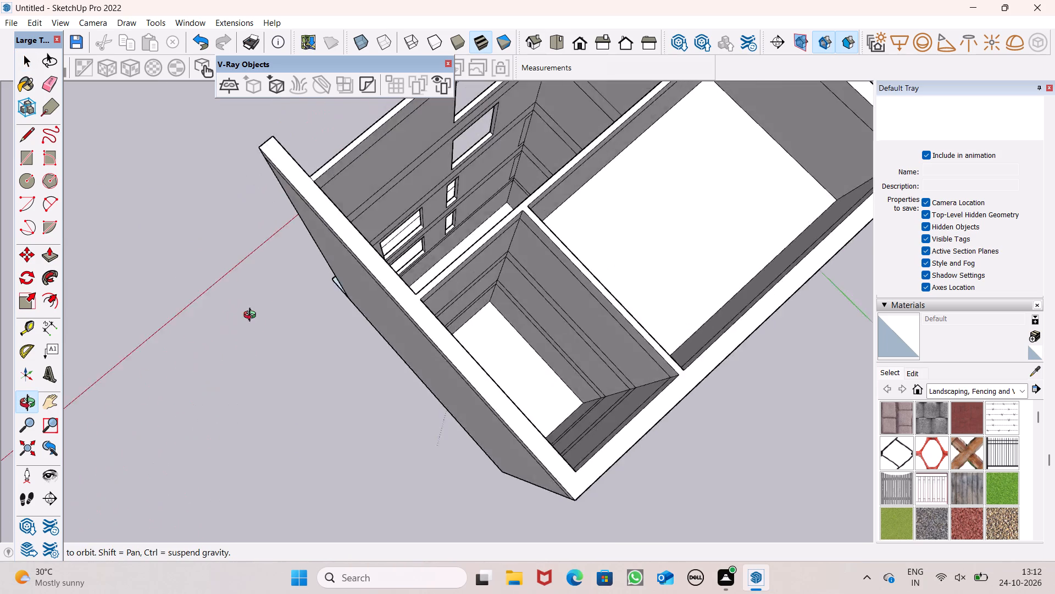
middle_click_drag(252, 316, 5, 291)
scroll(199, 280, "up", 1)
scroll(242, 305, "down", 3)
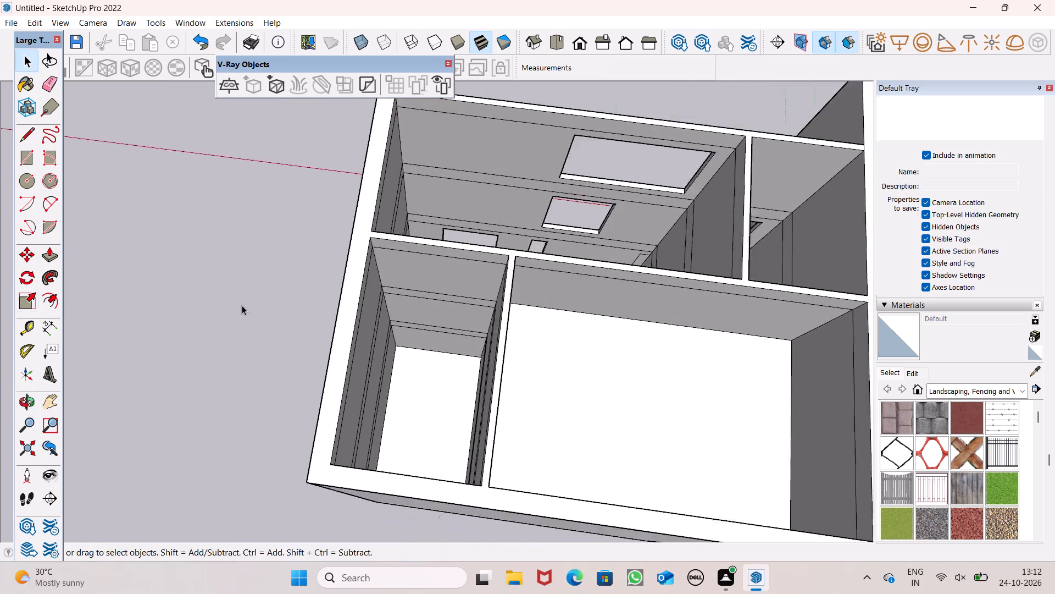
scroll(242, 305, "down", 1)
middle_click_drag(423, 322, 468, 395)
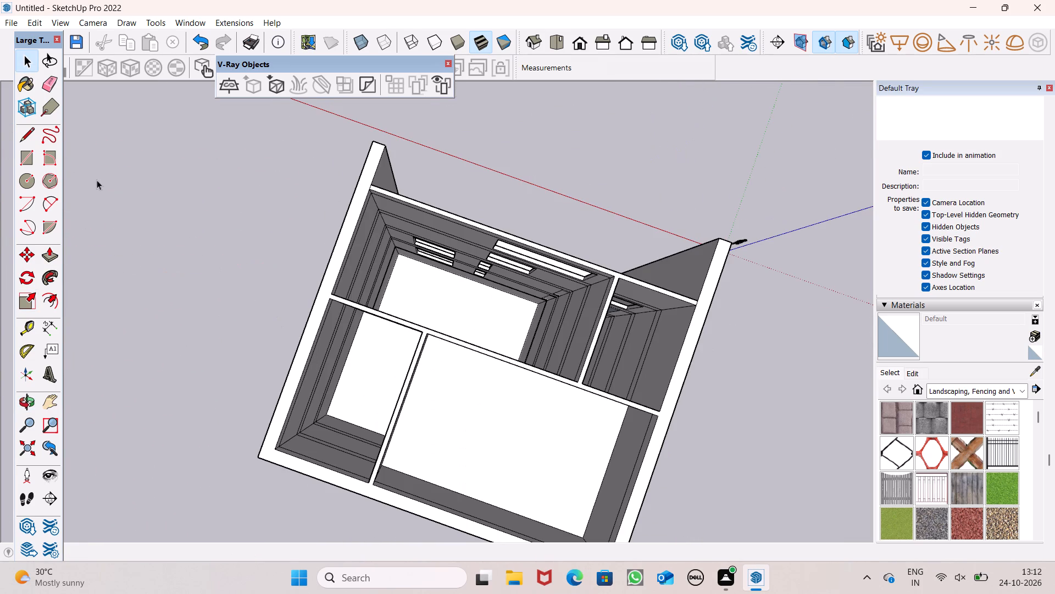
Trace about 3" of the small rear room's edge at the third marked level to close a floor face, and Push/Pull it 4".
left_click(36, 134)
scroll(323, 344, "up", 7)
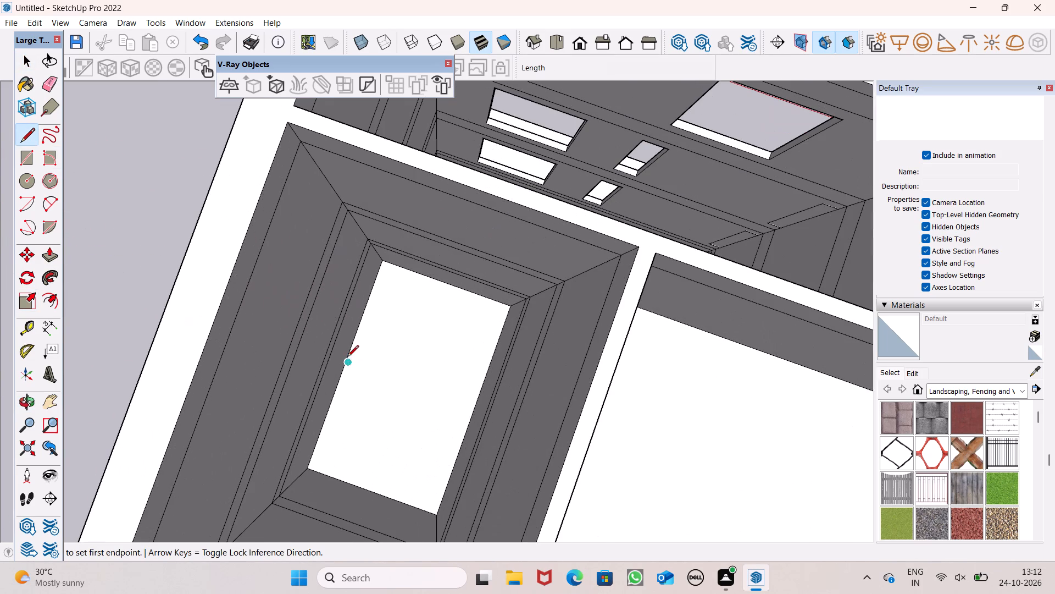
scroll(417, 268, "up", 8)
left_click(415, 237)
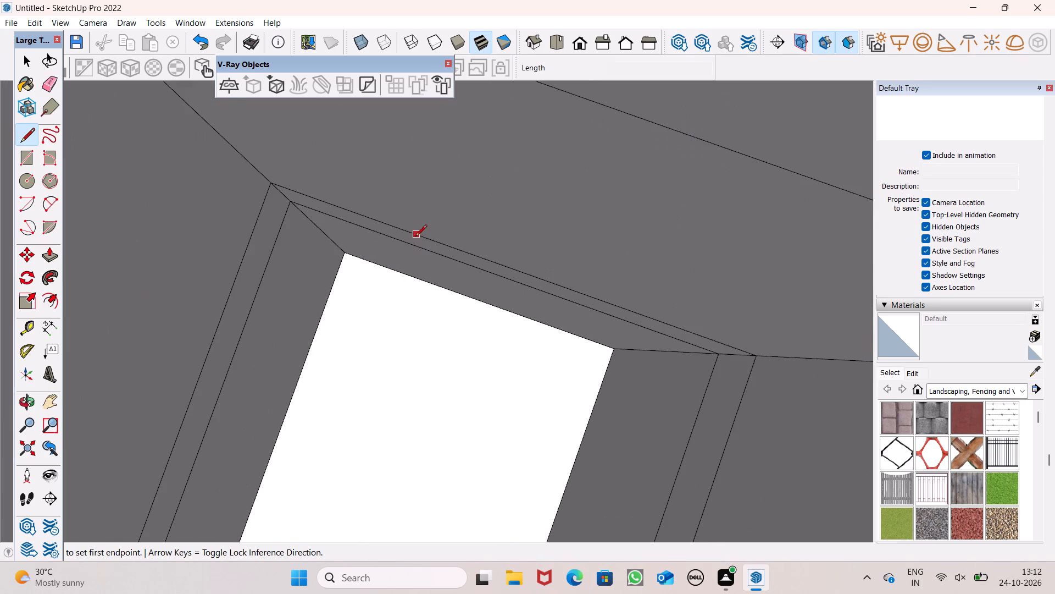
left_click(428, 237)
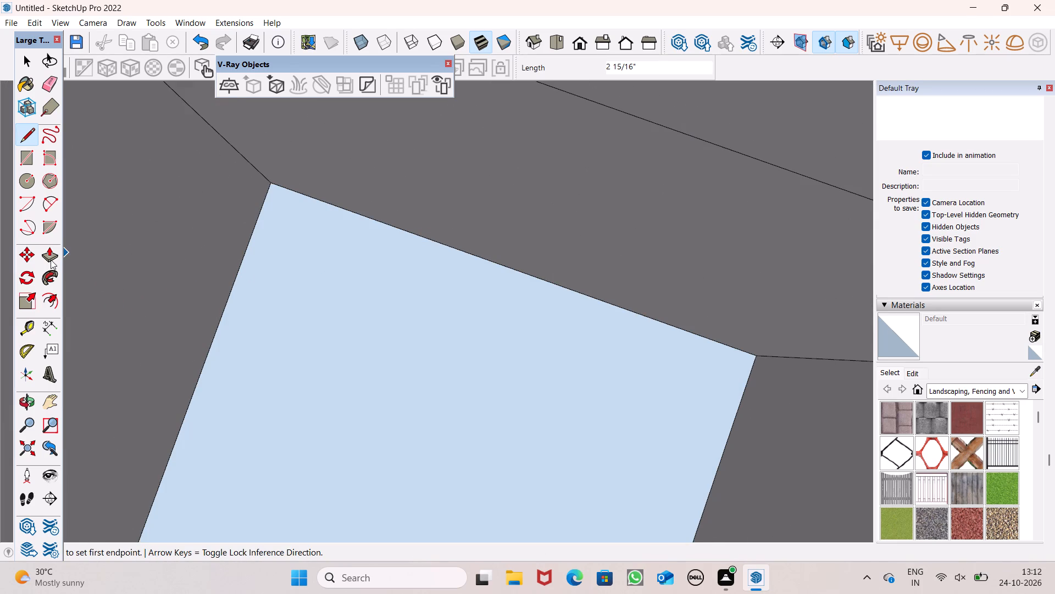
left_click(50, 260)
left_click_drag(327, 340, 327, 346)
key("4")
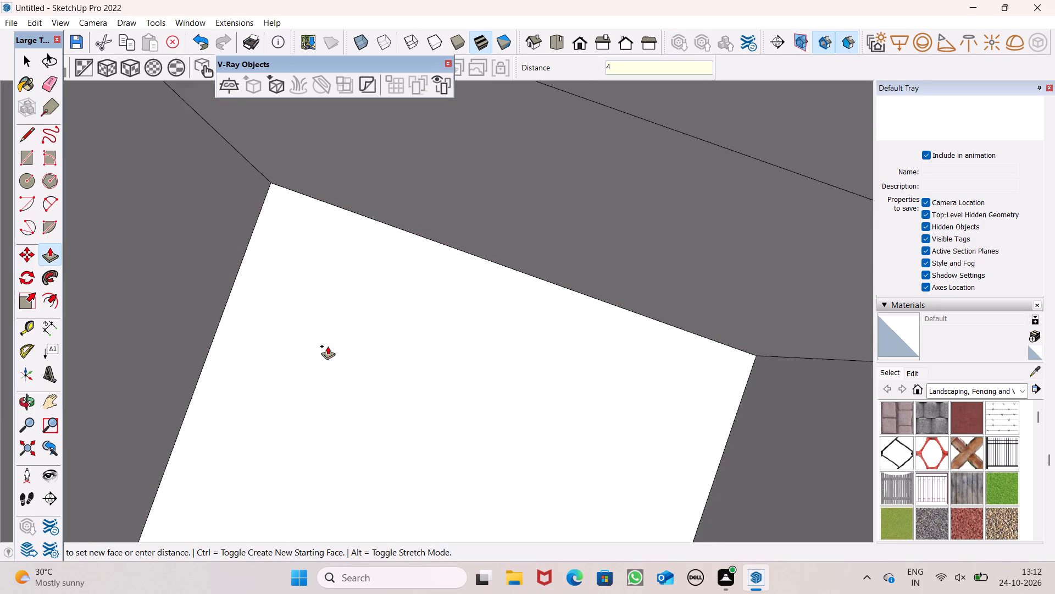
left_click_drag(327, 346, 327, 346)
key("shift+quotedbl")
key("Return")
scroll(302, 361, "down", 6)
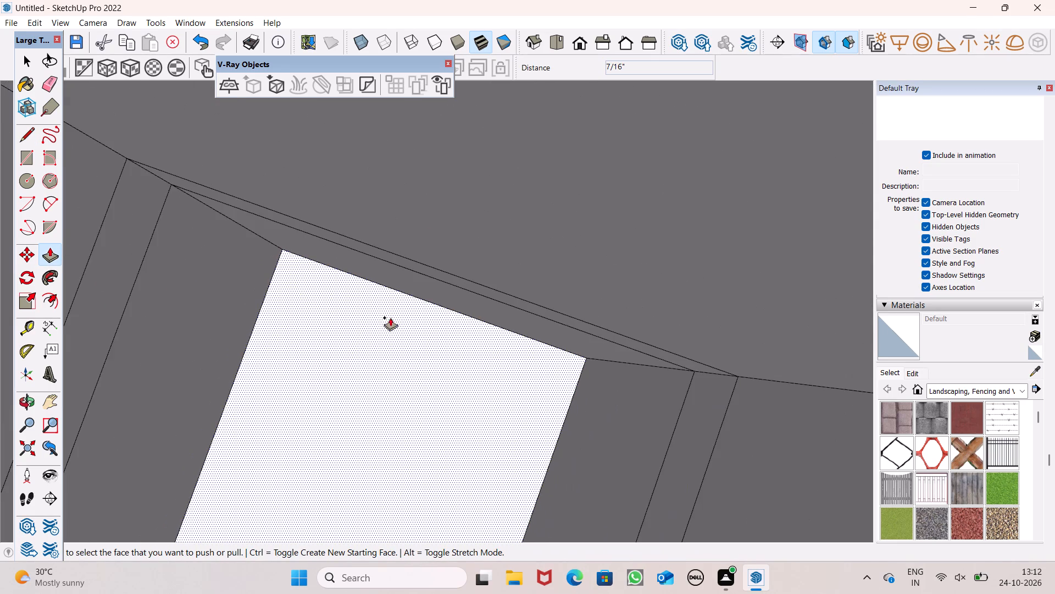
scroll(388, 309, "down", 5)
Trace a short piece of the small rear room's edge at the next marked level up to close a floor face, and Push/Pull it 2".
left_click_drag(27, 131, 34, 143)
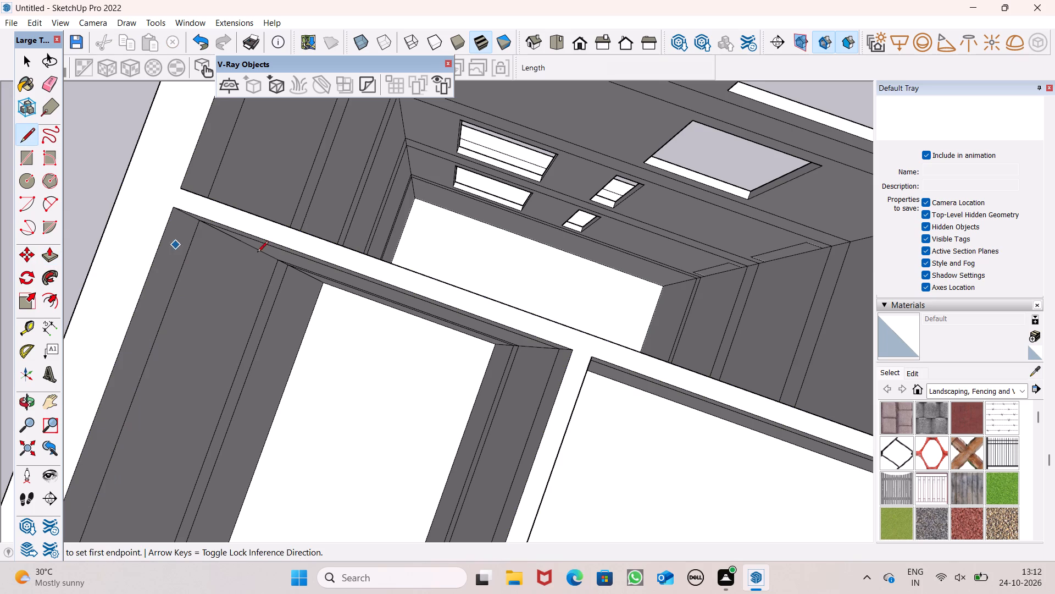
scroll(370, 240, "down", 4)
middle_click_drag(388, 269, 412, 148)
scroll(412, 148, "up", 1)
scroll(324, 188, "up", 5)
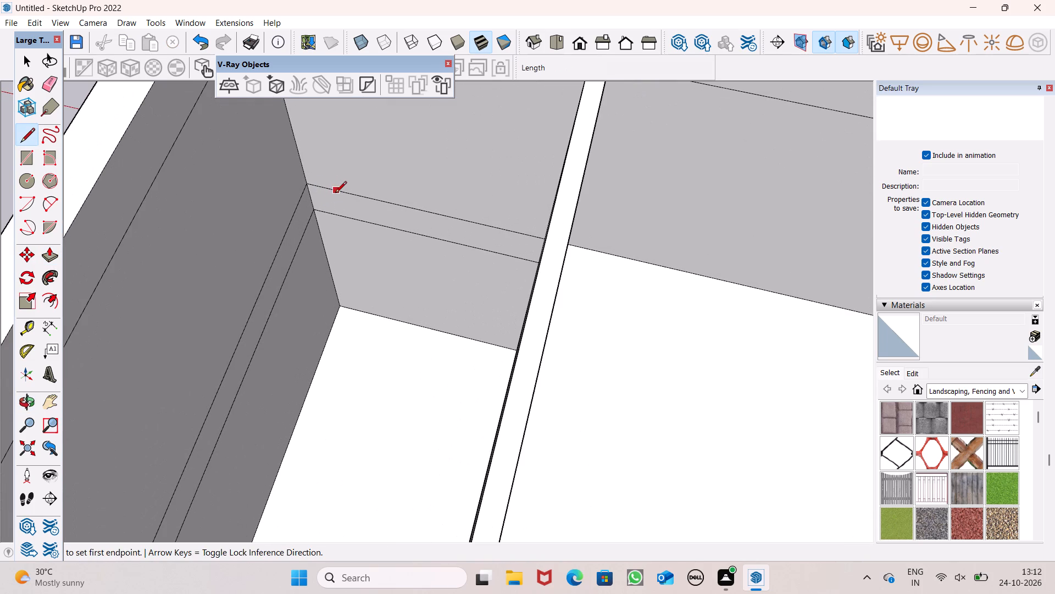
left_click_drag(335, 194, 345, 196)
left_click(364, 196)
left_click(54, 261)
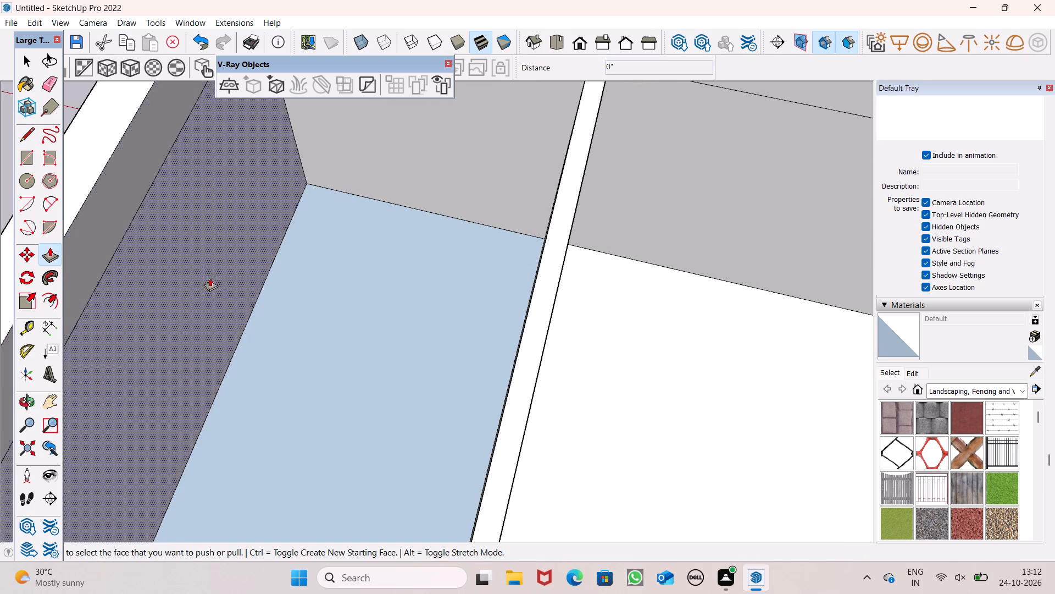
left_click(334, 318)
key("2")
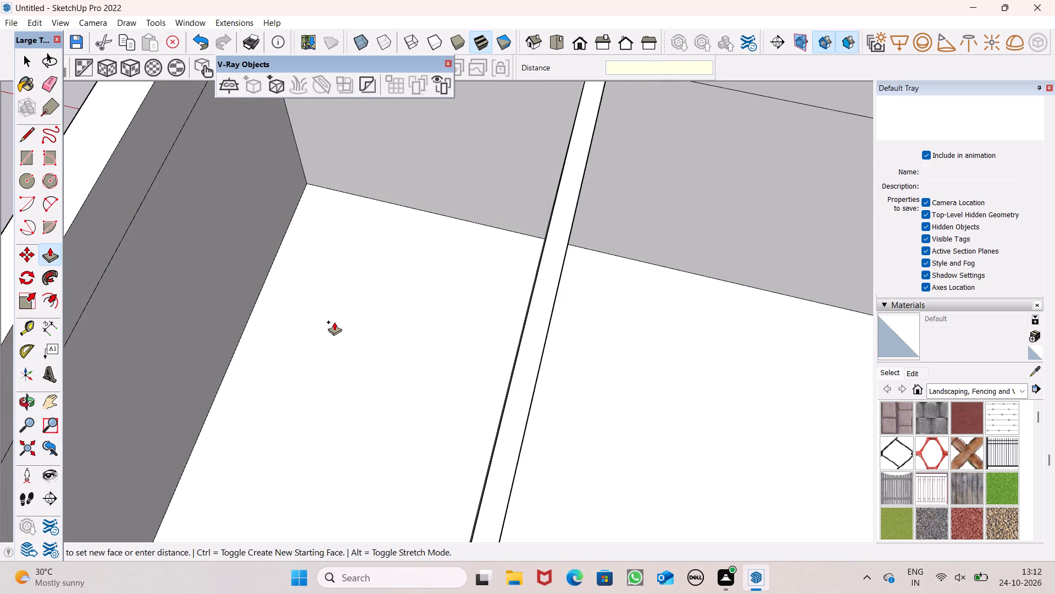
key("shift+quotedbl")
key("Return")
scroll(331, 334, "down", 10)
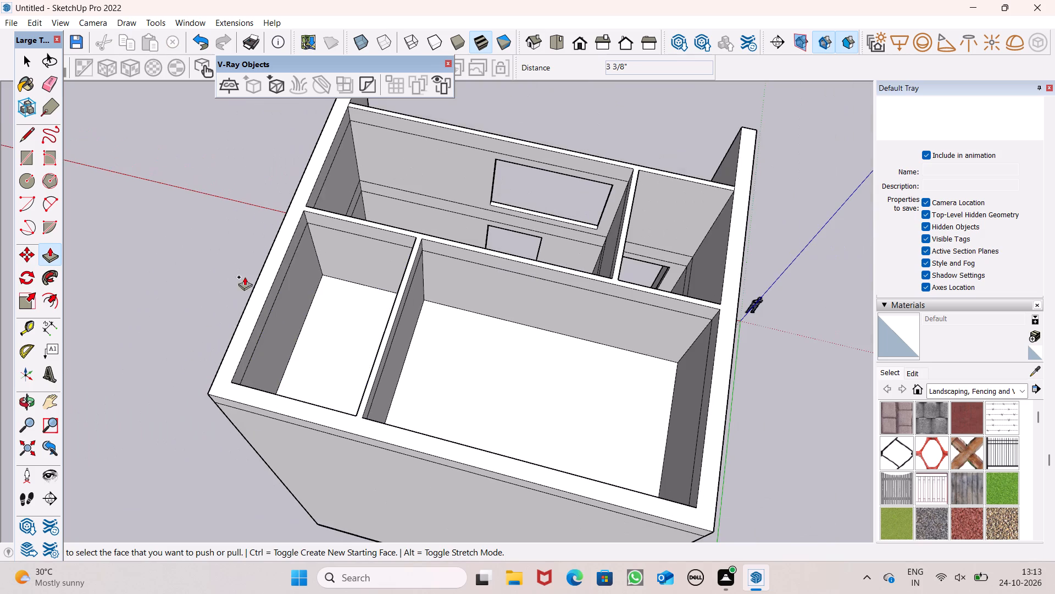
key("space")
Examine the front facade openings and the floors of the front and rear rooms from above.
scroll(256, 268, "down", 3)
middle_click_drag(199, 294, 607, 263)
middle_click_drag(387, 300, 950, 152)
scroll(948, 153, "up", 1)
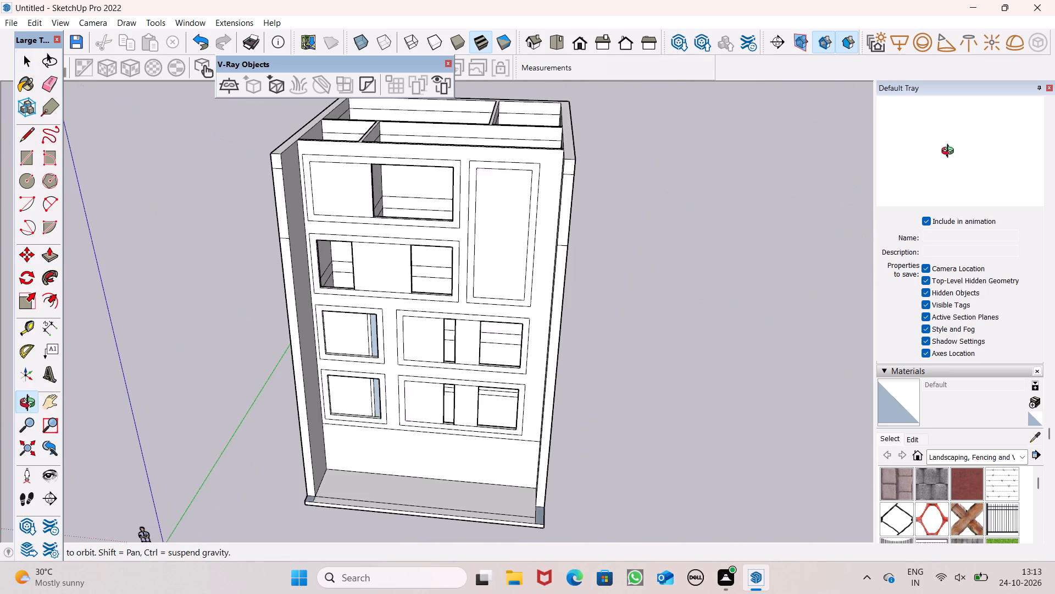
middle_click_drag(950, 152, 951, 152)
scroll(443, 315, "down", 3)
middle_click_drag(465, 311, 41, 585)
scroll(266, 400, "up", 6)
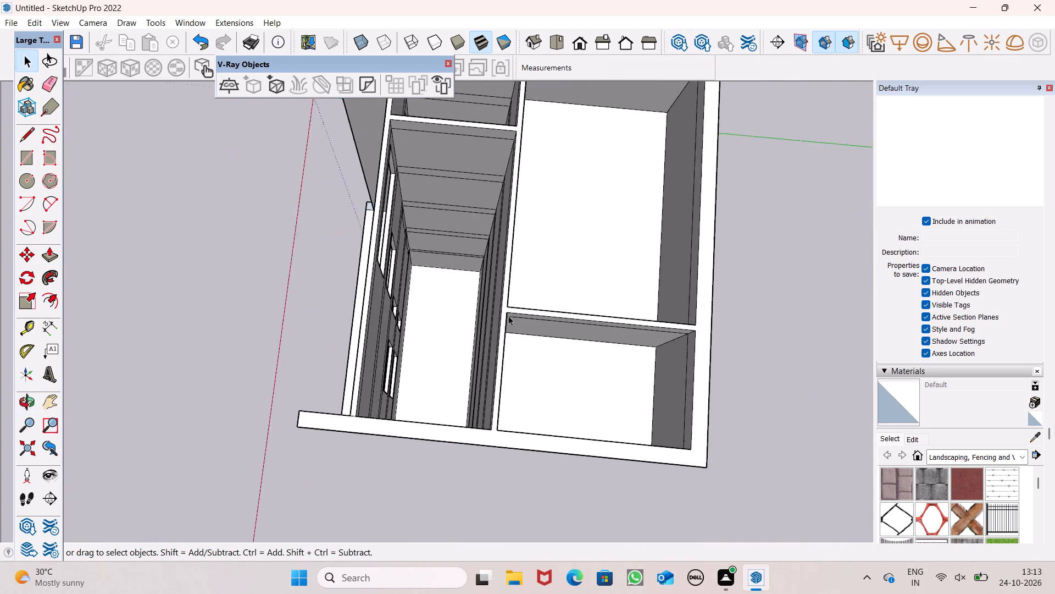
scroll(508, 316, "up", 2)
scroll(462, 282, "down", 2)
scroll(569, 340, "up", 7)
scroll(343, 312, "down", 4)
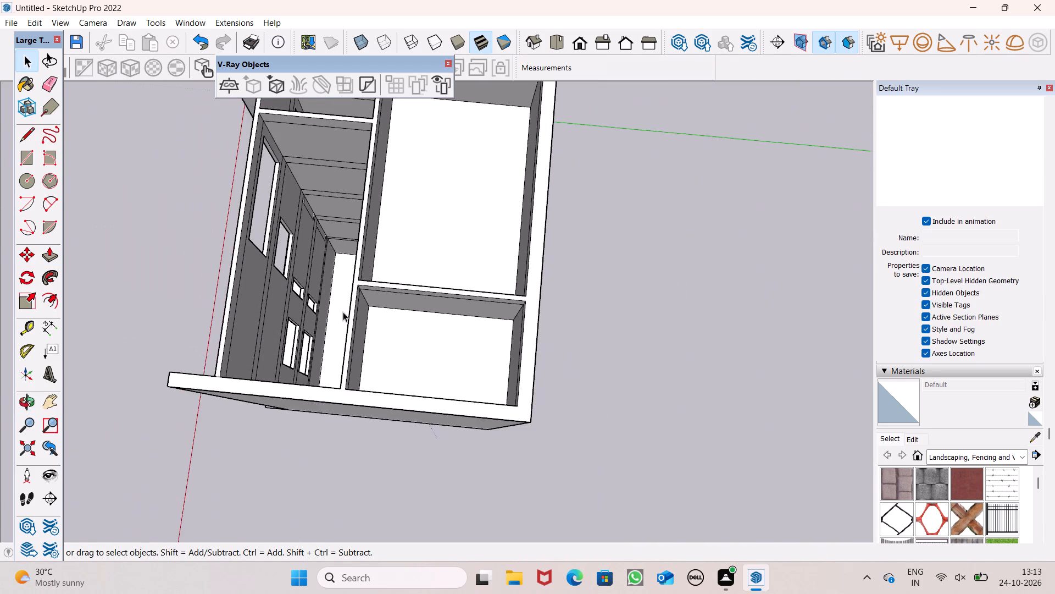
Trace about 5 15/16" of the large front room's edge at its lowest marked level to close a floor face, and Push/Pull it about 4 3/16".
middle_click_drag(303, 350, 359, 316)
scroll(325, 311, "up", 8)
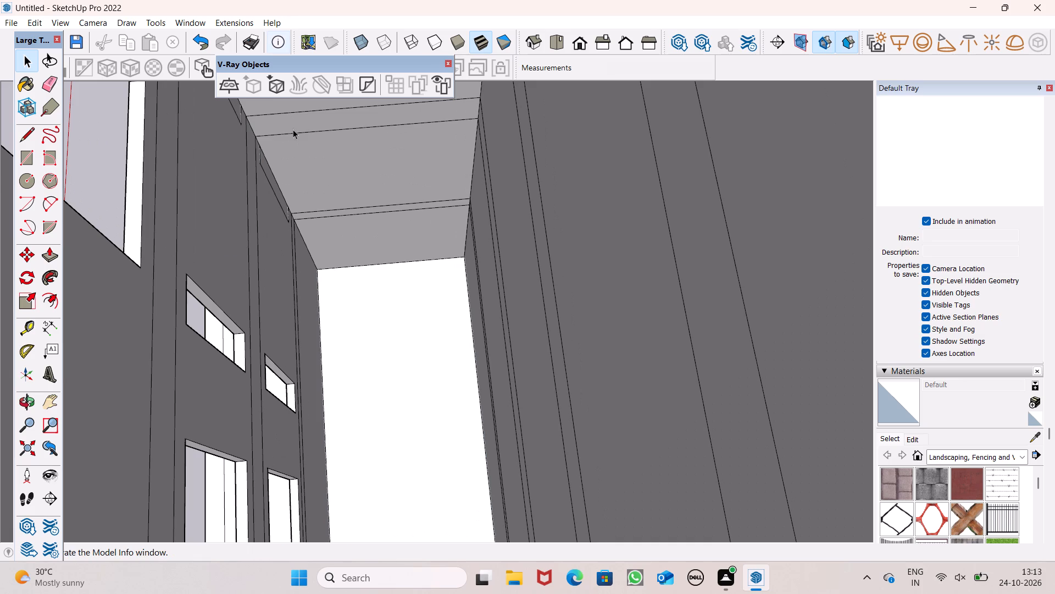
left_click(30, 134)
scroll(229, 199, "up", 4)
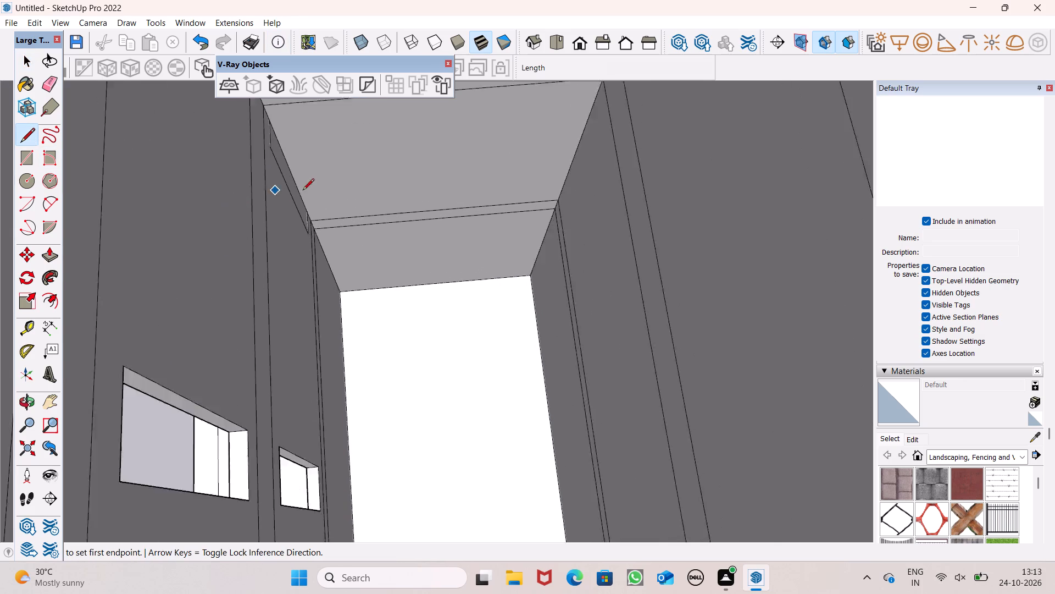
scroll(303, 191, "up", 5)
scroll(346, 210, "up", 5)
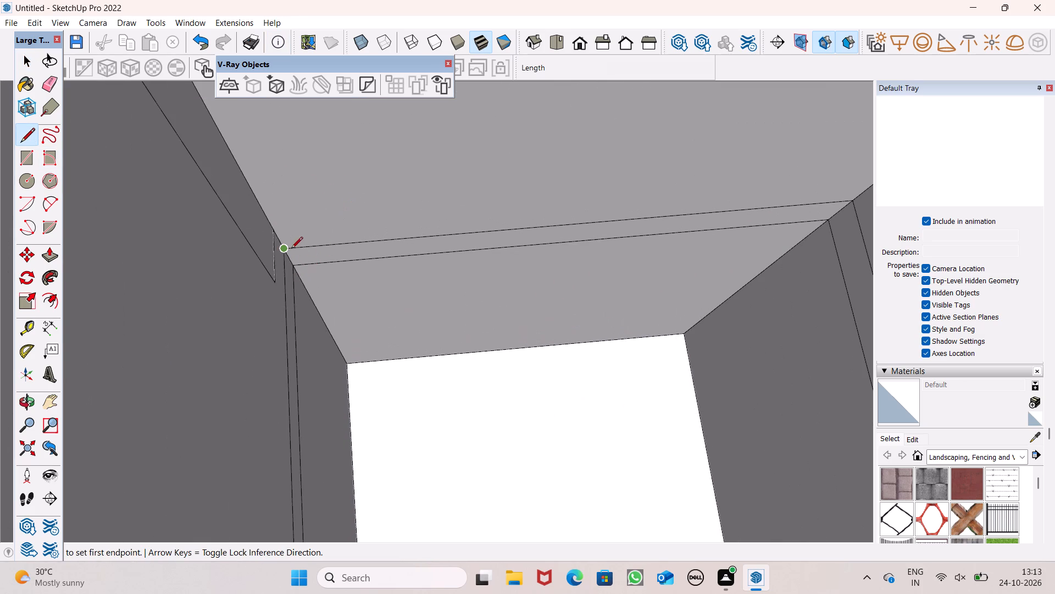
left_click(291, 248)
left_click(316, 238)
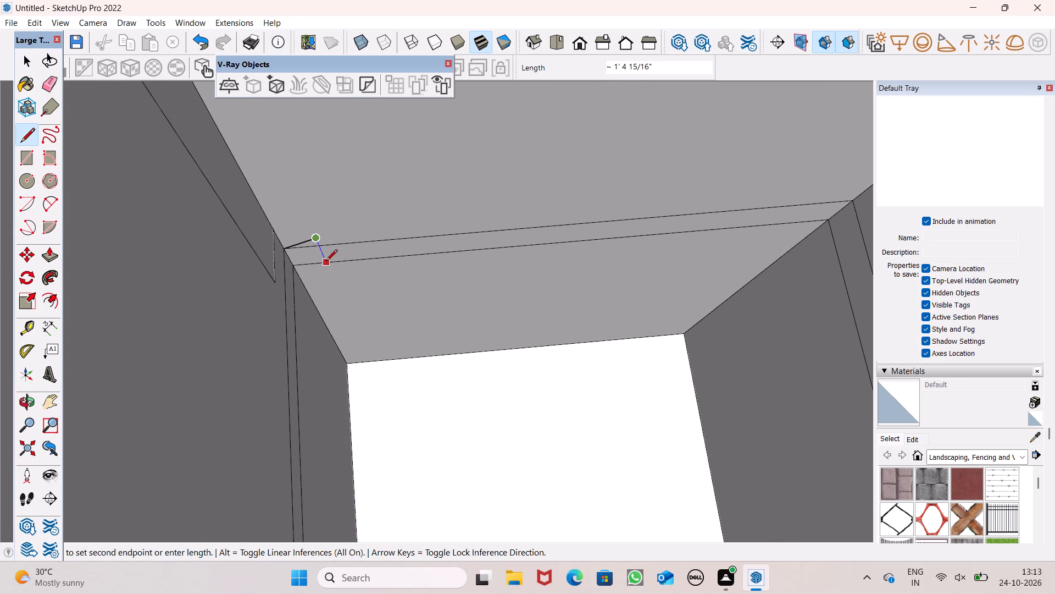
key("ctrl+z")
scroll(320, 283, "up", 5)
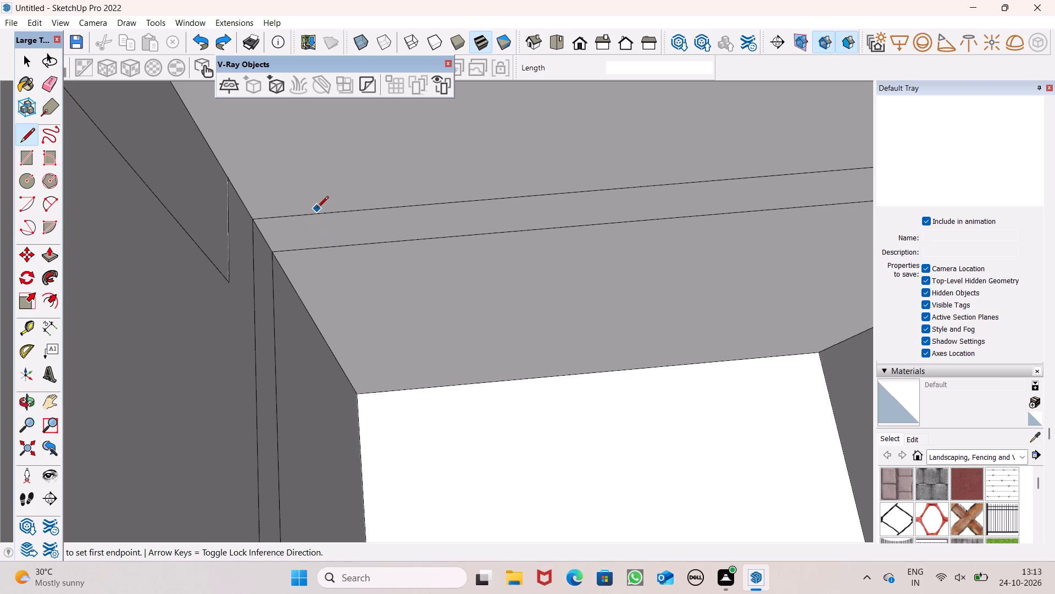
left_click(317, 215)
left_click(361, 208)
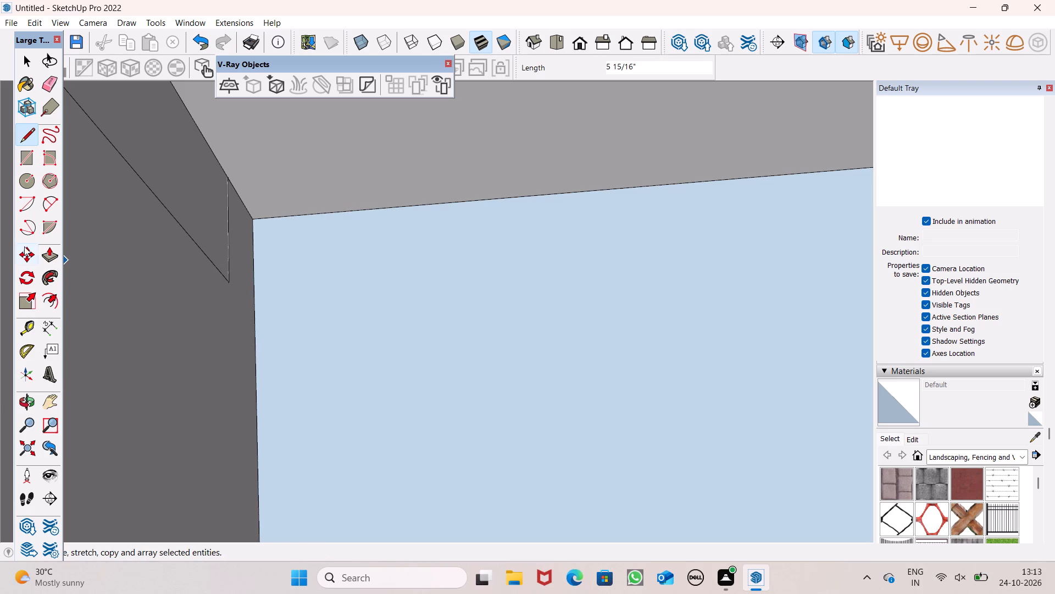
left_click(51, 251)
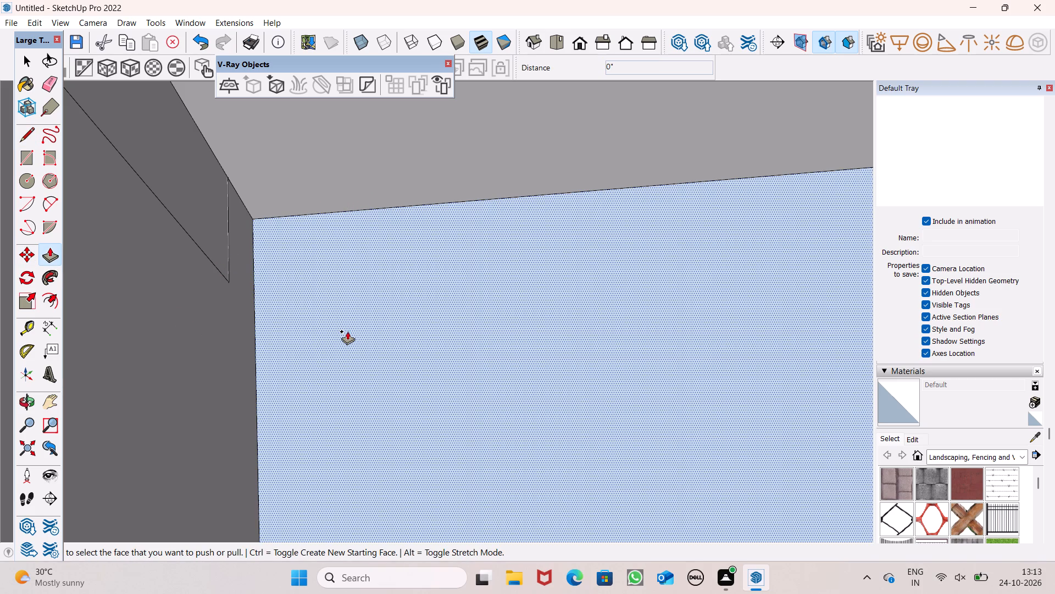
left_click_drag(348, 331, 349, 340)
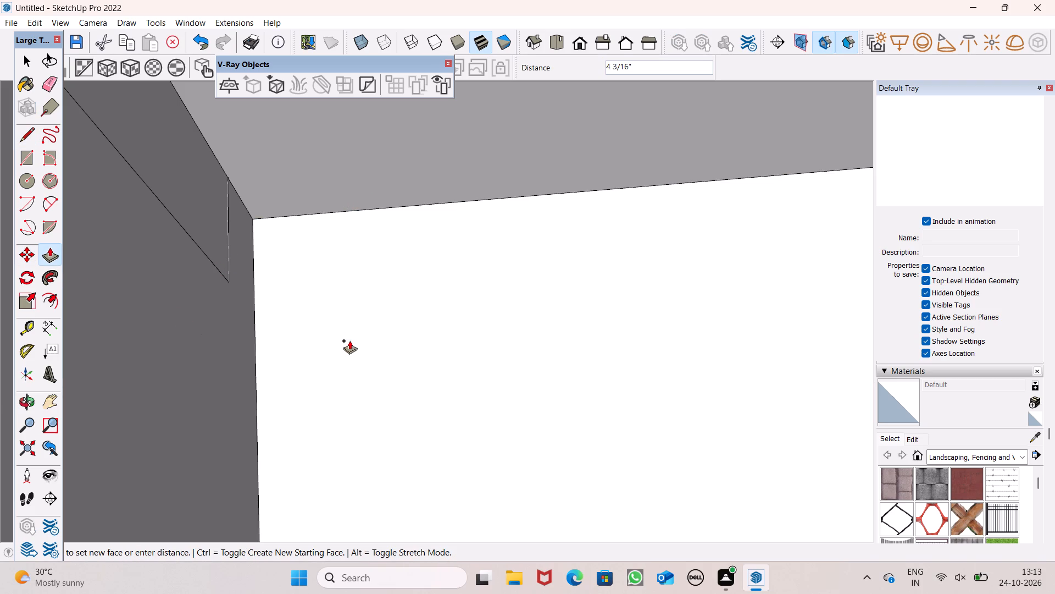
left_click_drag(349, 340, 349, 342)
key("6")
right_click(349, 341, "shift")
key("shift+quotedbl")
key("Return")
Examine the front facade openings and the floor levels behind them from the front, the side and above.
scroll(325, 326, "down", 6)
middle_click_drag(169, 396, 450, 251)
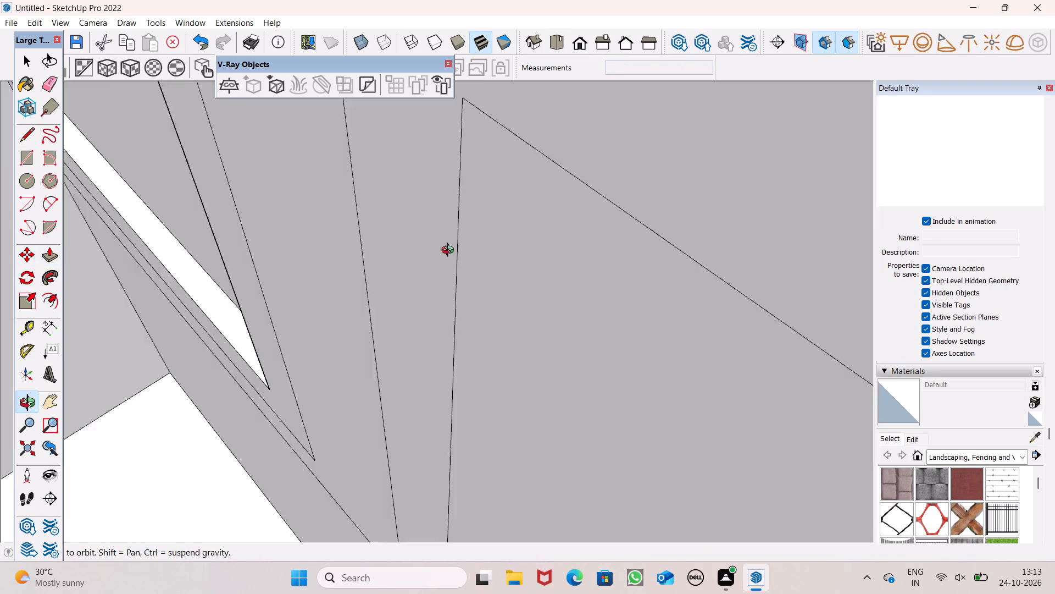
middle_click_drag(450, 251, 535, 196)
scroll(488, 229, "down", 12)
middle_click_drag(269, 334, 263, 251)
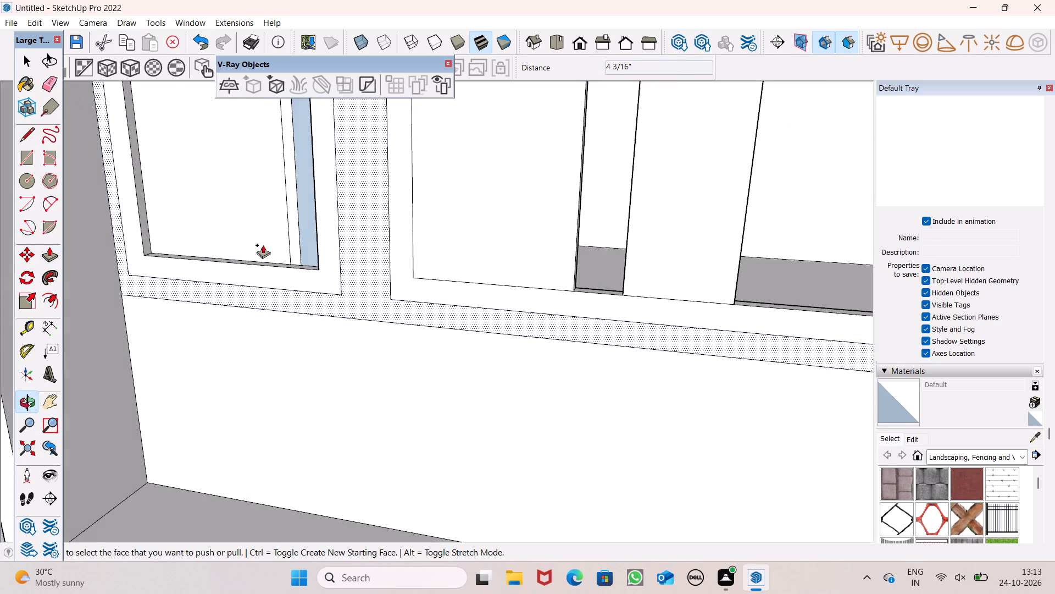
scroll(263, 244, "down", 11)
key("z")
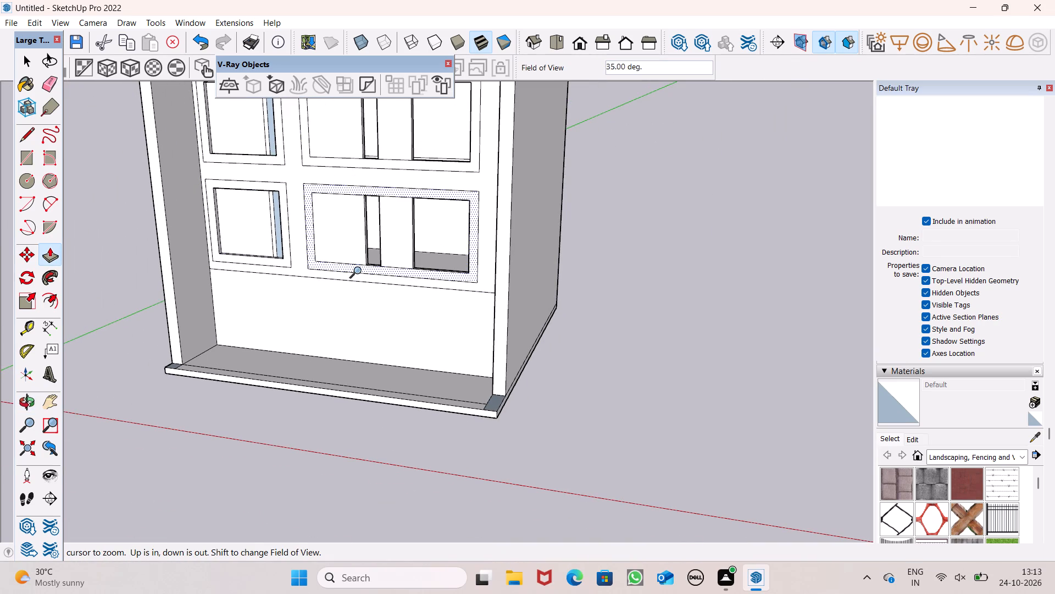
middle_click_drag(436, 231, 465, 346)
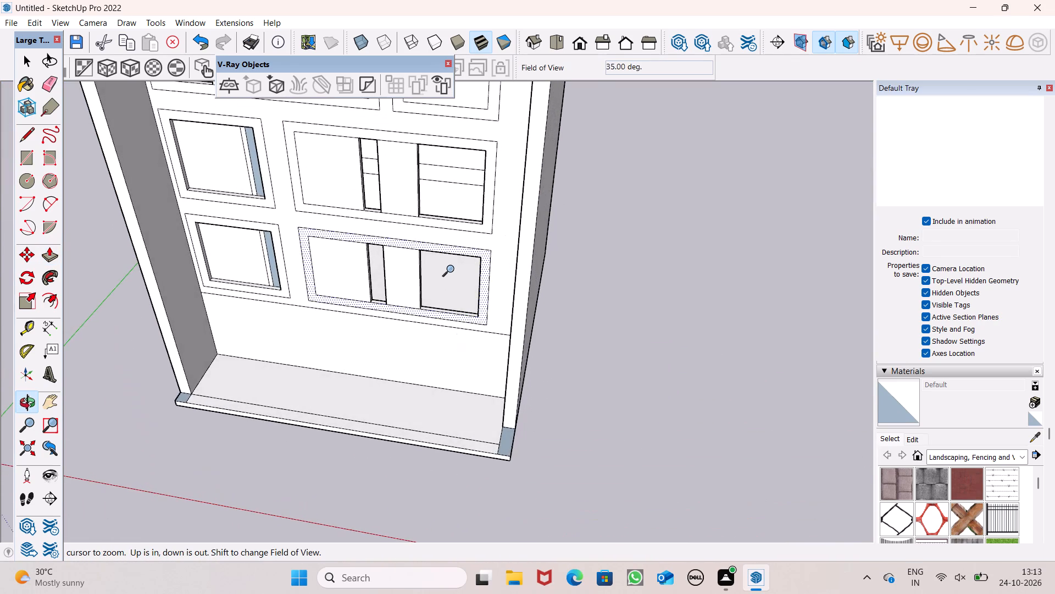
scroll(453, 267, "down", 3)
middle_click_drag(470, 256, 578, 131)
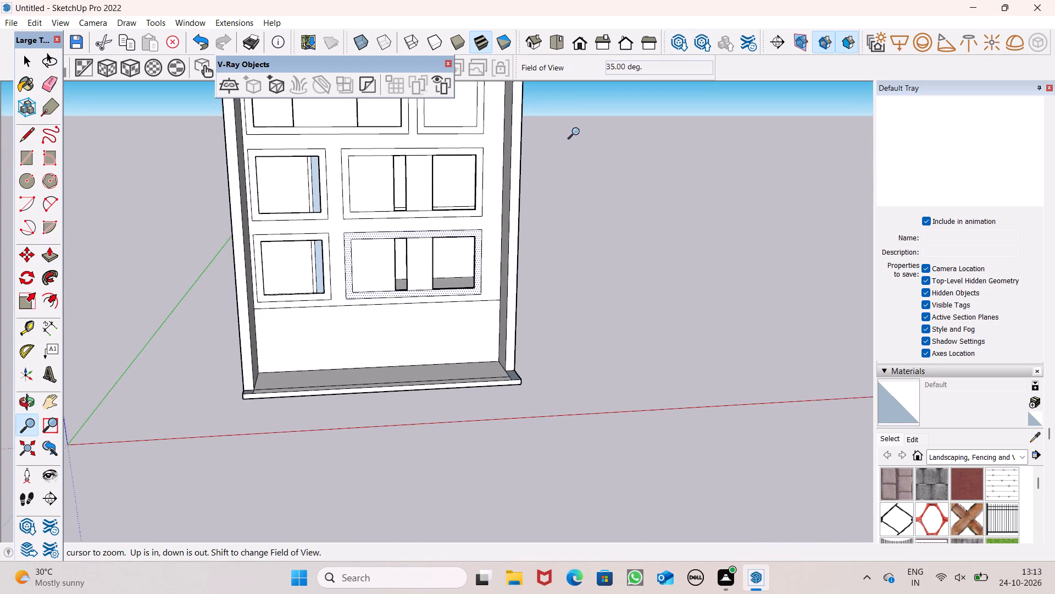
middle_click_drag(578, 131, 577, 131)
key("space")
scroll(423, 189, "down", 5)
scroll(422, 196, "up", 1)
middle_click_drag(422, 196, 260, 289)
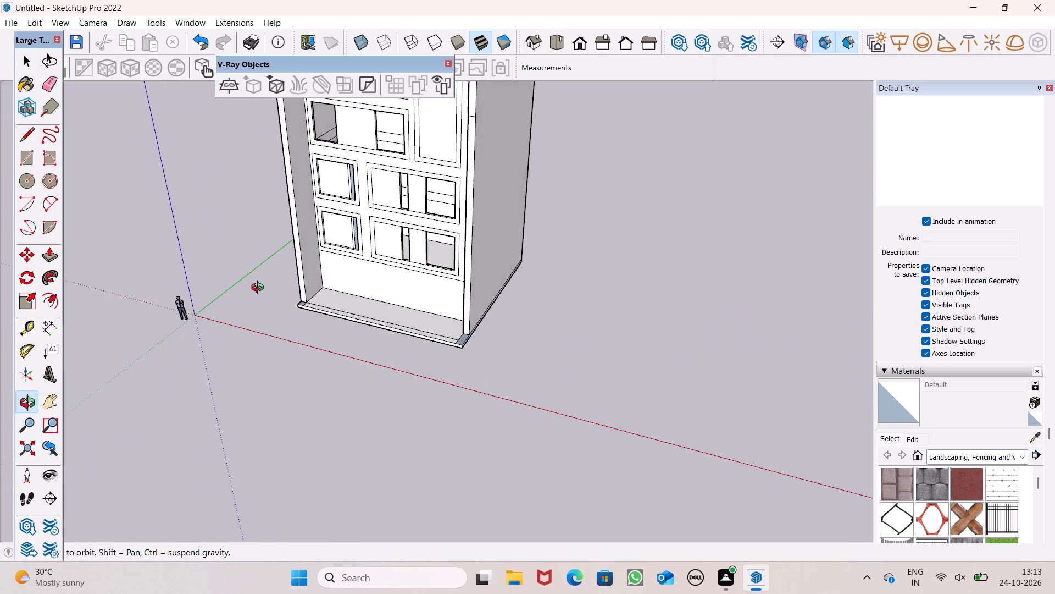
middle_click_drag(260, 289, 407, 267)
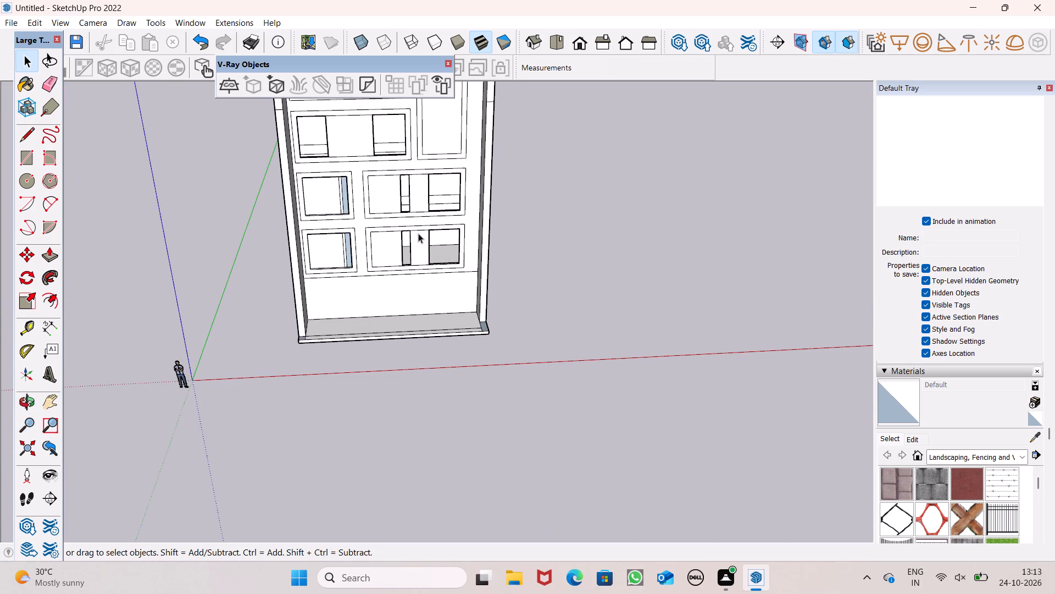
scroll(414, 224, "up", 8)
scroll(421, 238, "down", 8)
middle_click_drag(427, 300, 165, 420)
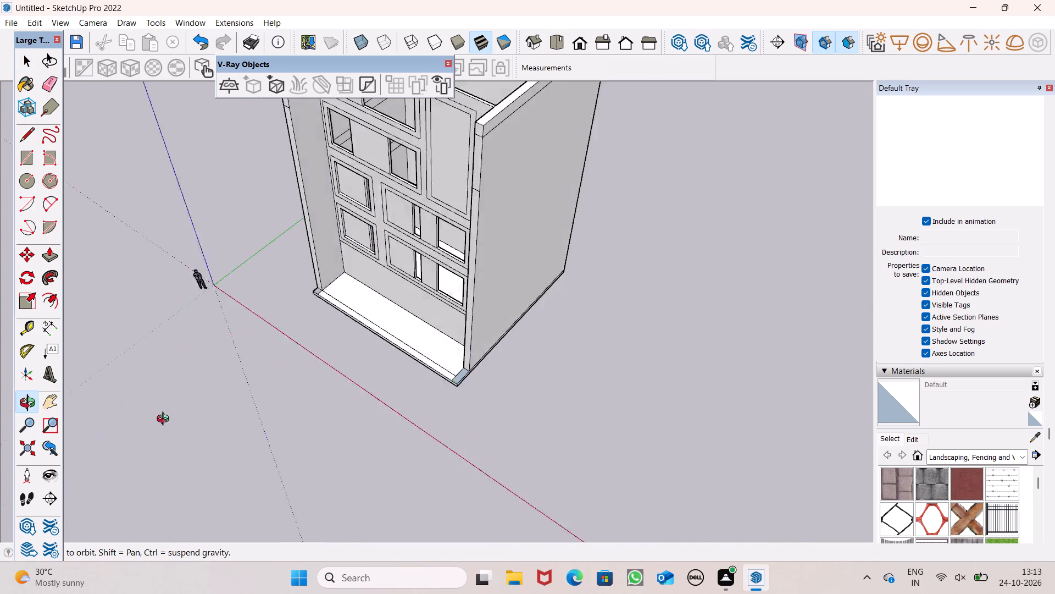
middle_click_drag(165, 420, 104, 426)
Trace about 11 5/8" of the large front room's edge at the second marked level to close a floor face.
middle_click_drag(270, 272, 55, 447)
scroll(395, 356, "up", 9)
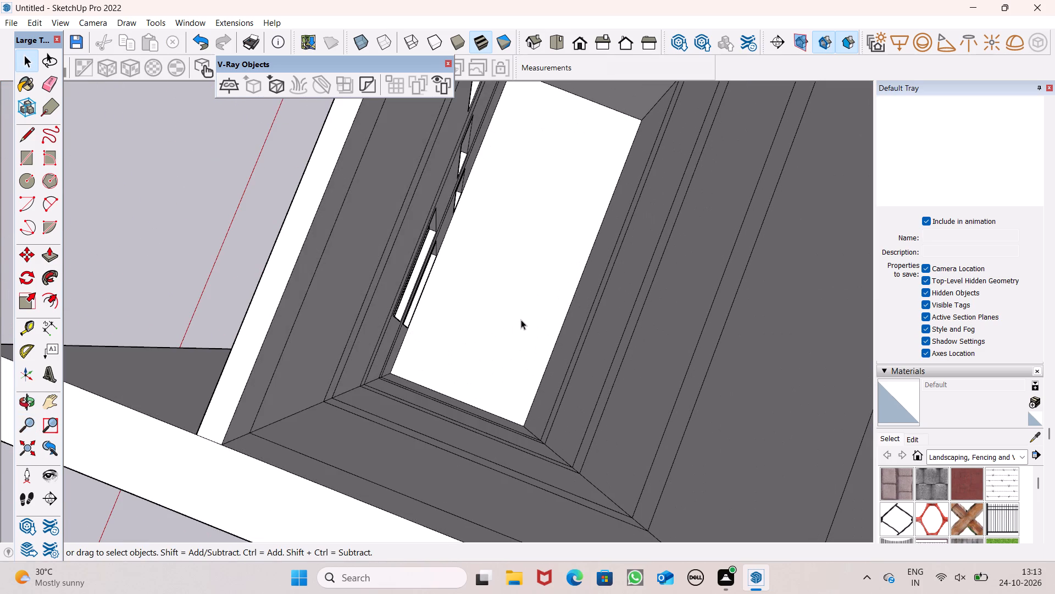
scroll(396, 329, "down", 2)
left_click(21, 135)
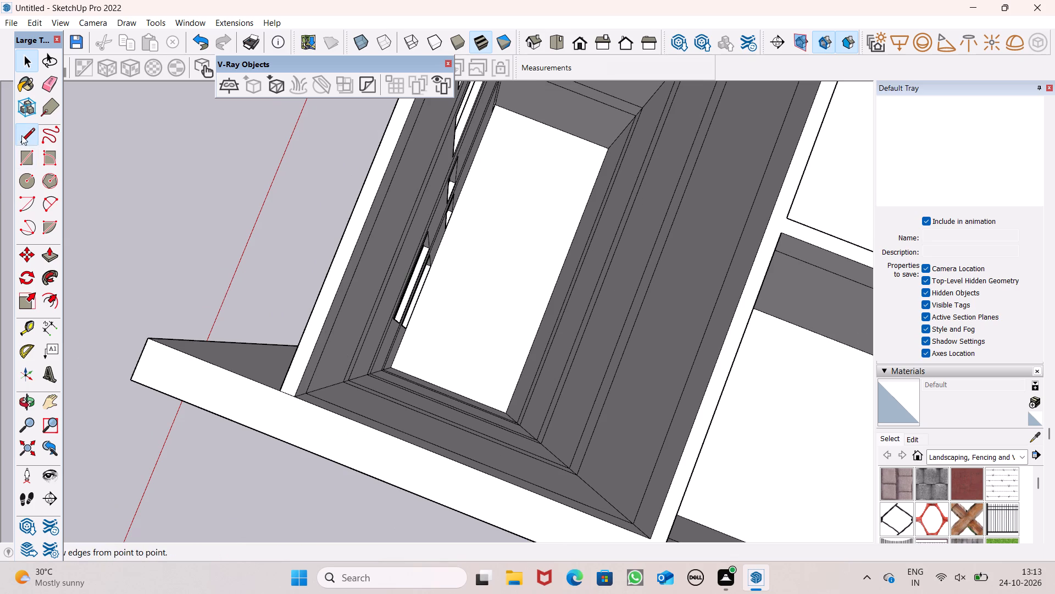
scroll(394, 123, "up", 1)
scroll(429, 168, "down", 3)
scroll(584, 87, "up", 6)
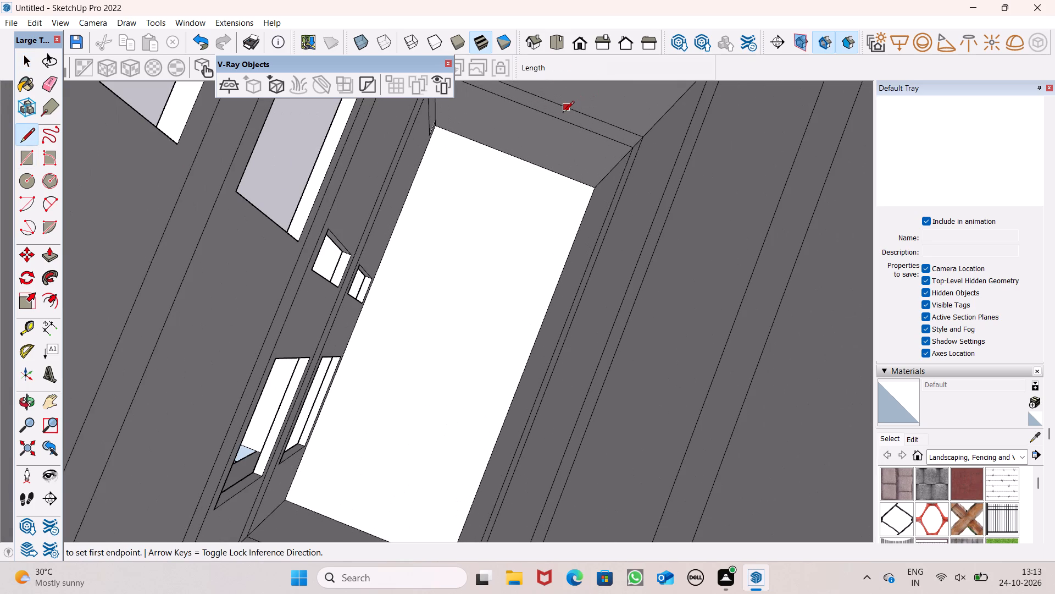
left_click(564, 109)
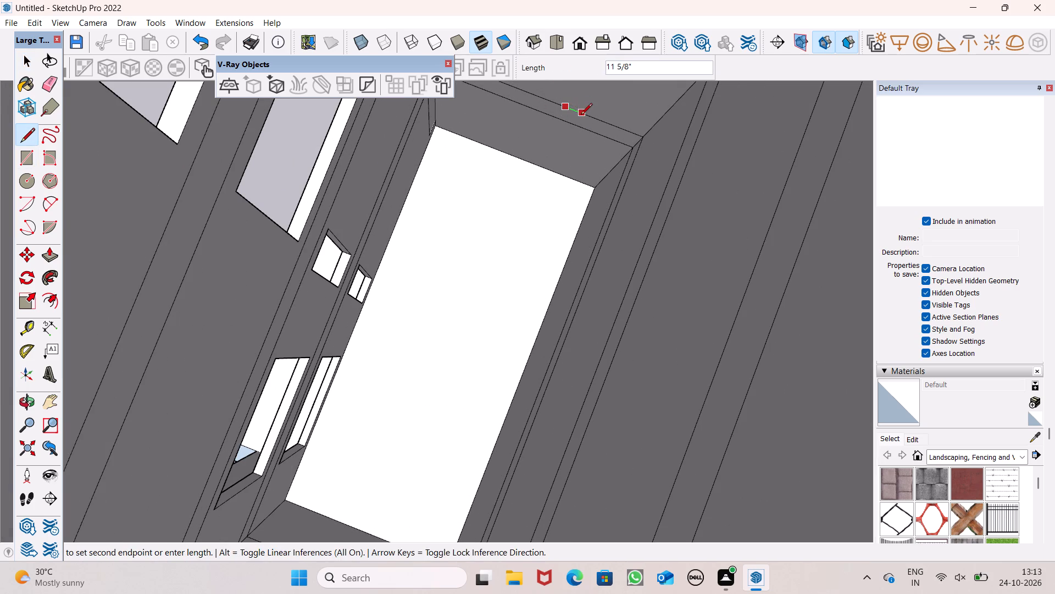
left_click(581, 116)
scroll(337, 266, "down", 3)
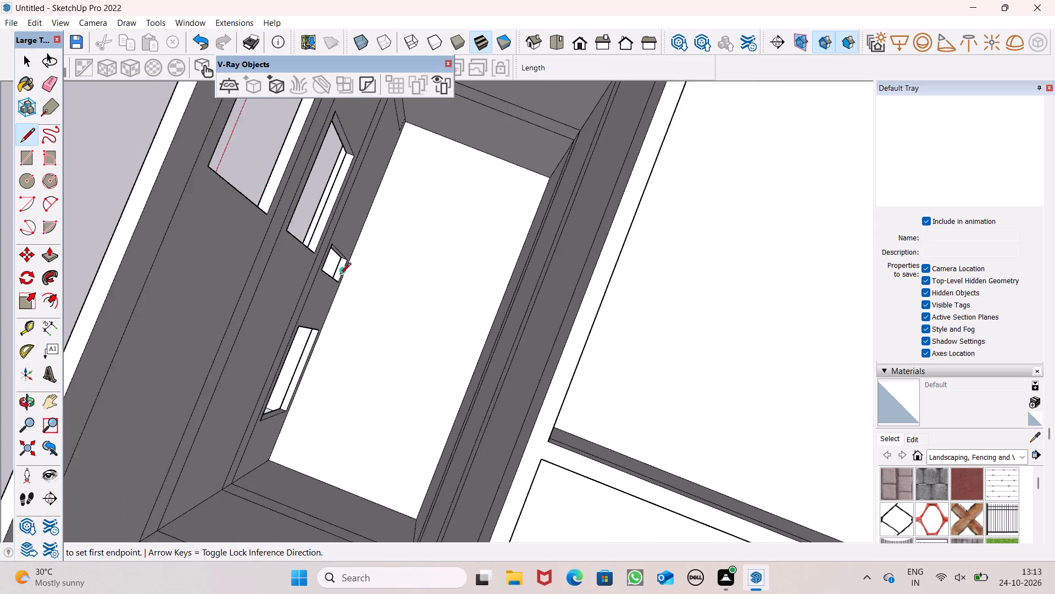
Trace about 7 5/16" of the large front room's edge at the third marked level to close a floor face.
scroll(340, 275, "down", 3)
scroll(441, 131, "up", 5)
left_click(442, 125)
left_click(456, 127)
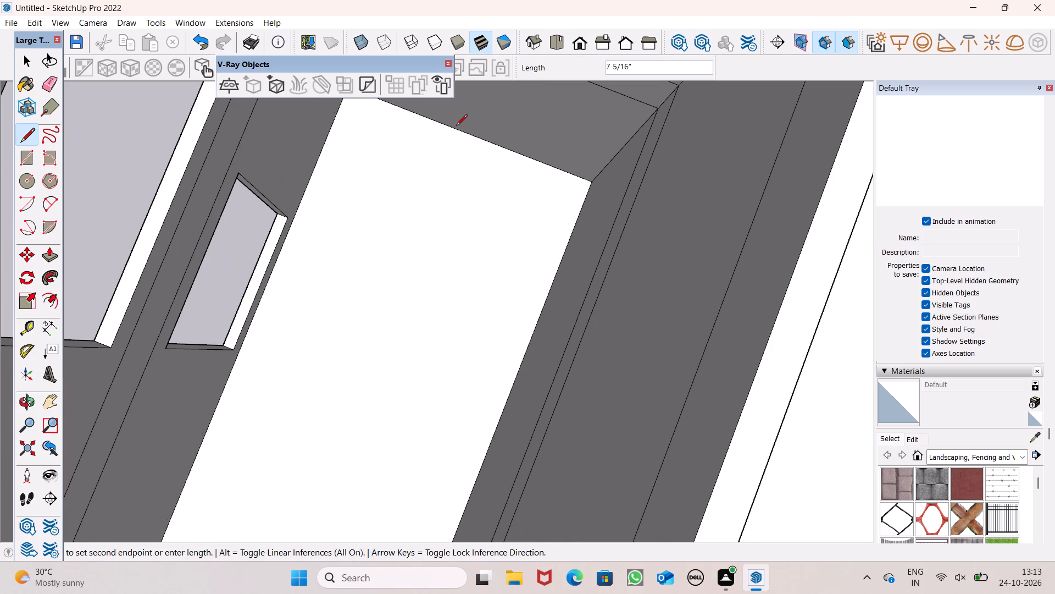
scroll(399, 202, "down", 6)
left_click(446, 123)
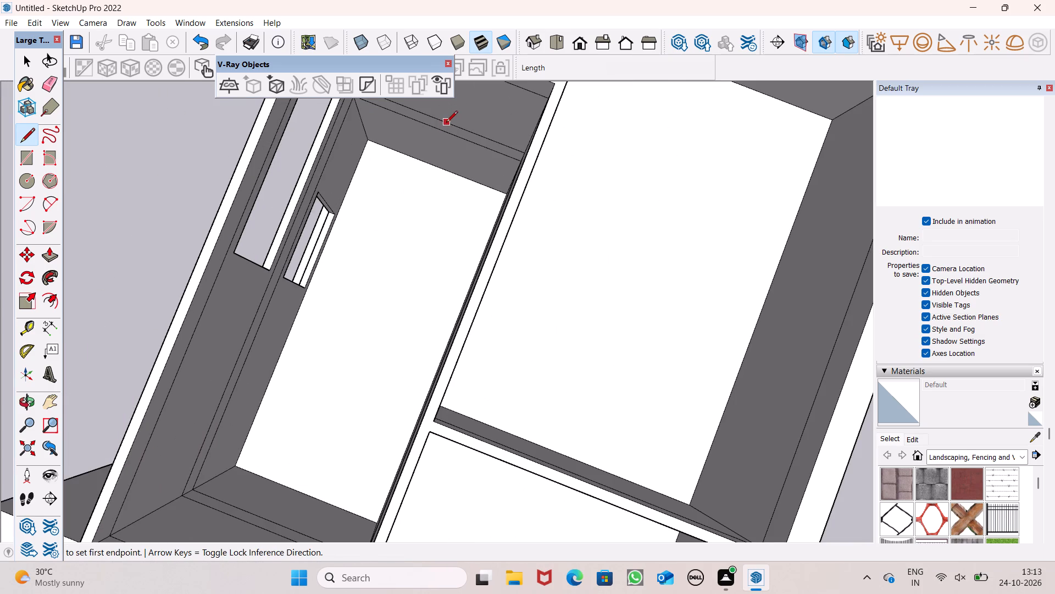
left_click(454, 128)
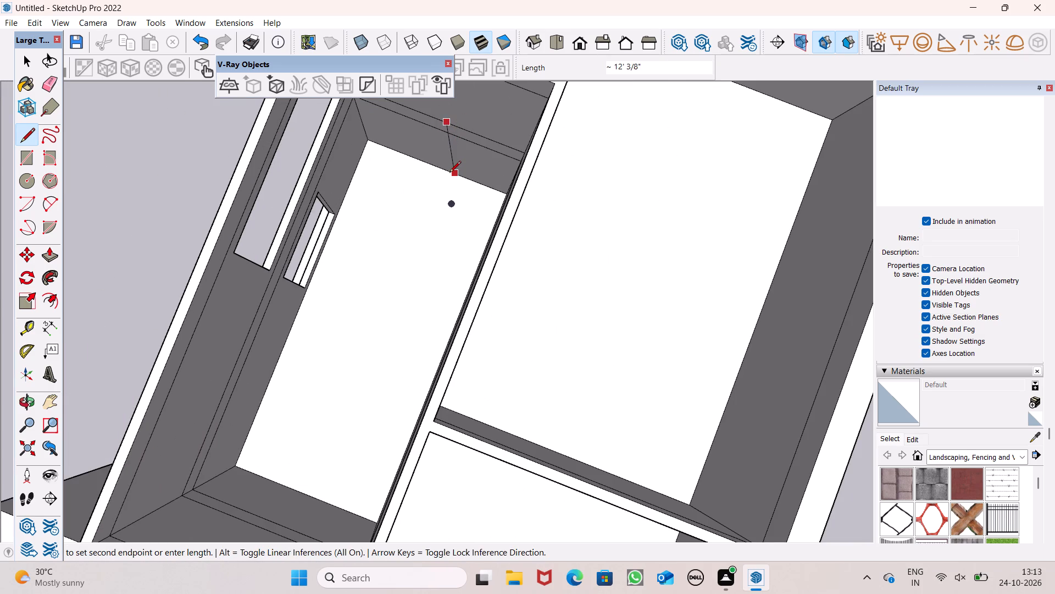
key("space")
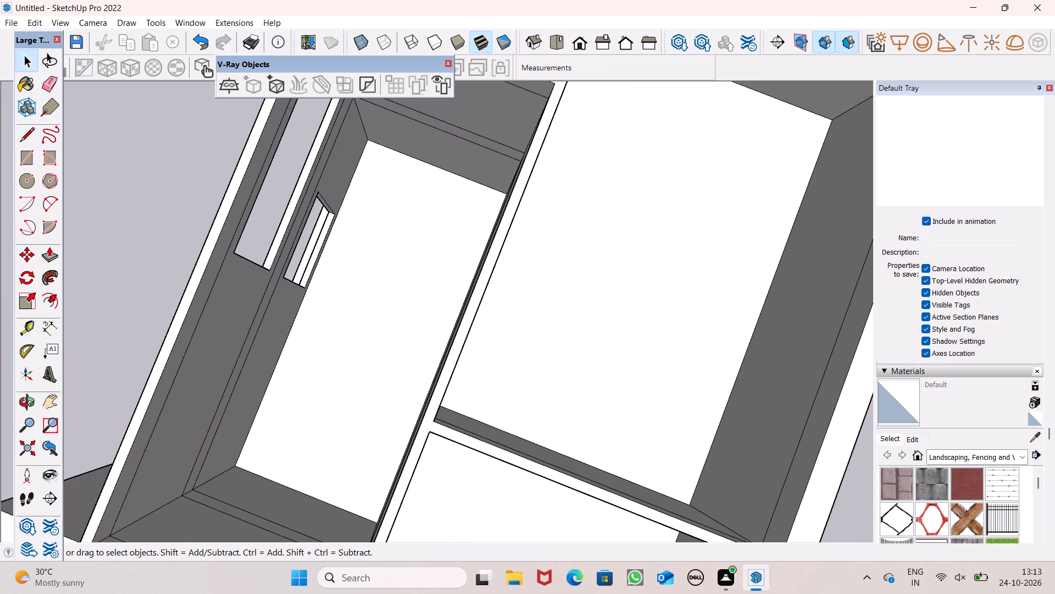
Trace a short piece of the large front room's edge at the next marked level up to close a floor face.
left_click(23, 135)
scroll(394, 129, "up", 4)
left_click(479, 135)
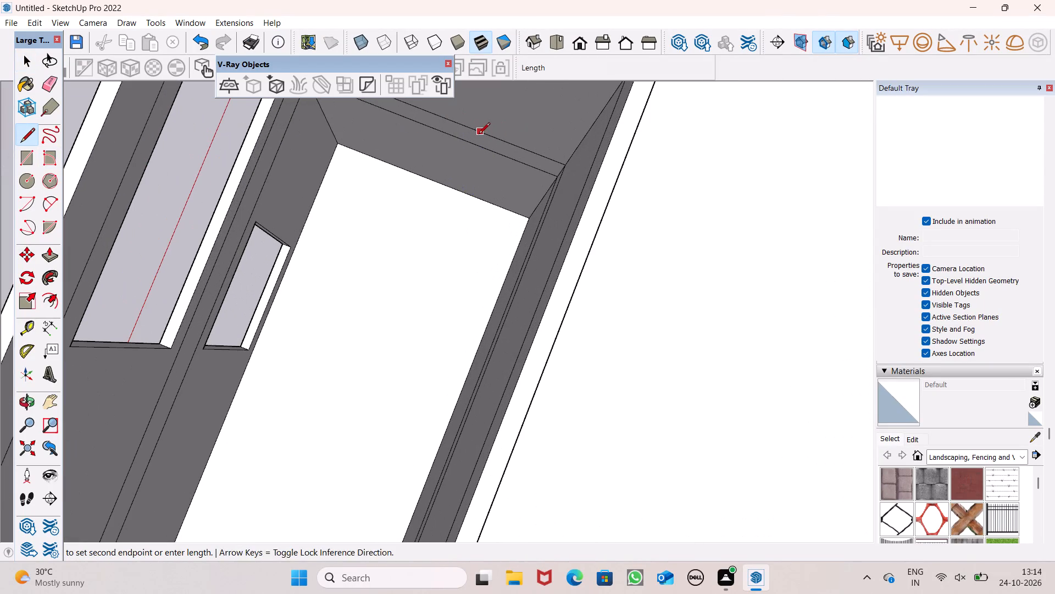
left_click(498, 139)
scroll(446, 224, "down", 7)
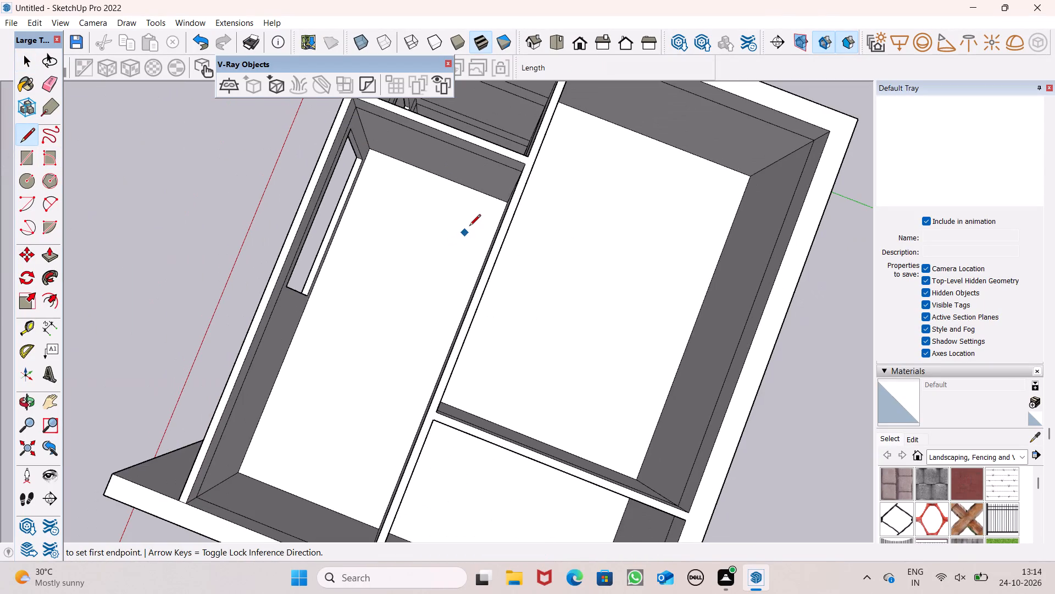
Examine the front facade openings and the building's rooms from the front, above and the corner.
scroll(468, 226, "up", 1)
middle_click_drag(463, 226, 482, 137)
scroll(482, 137, "up", 1)
scroll(443, 215, "down", 4)
middle_click_drag(202, 330, 735, 59)
scroll(734, 59, "up", 1)
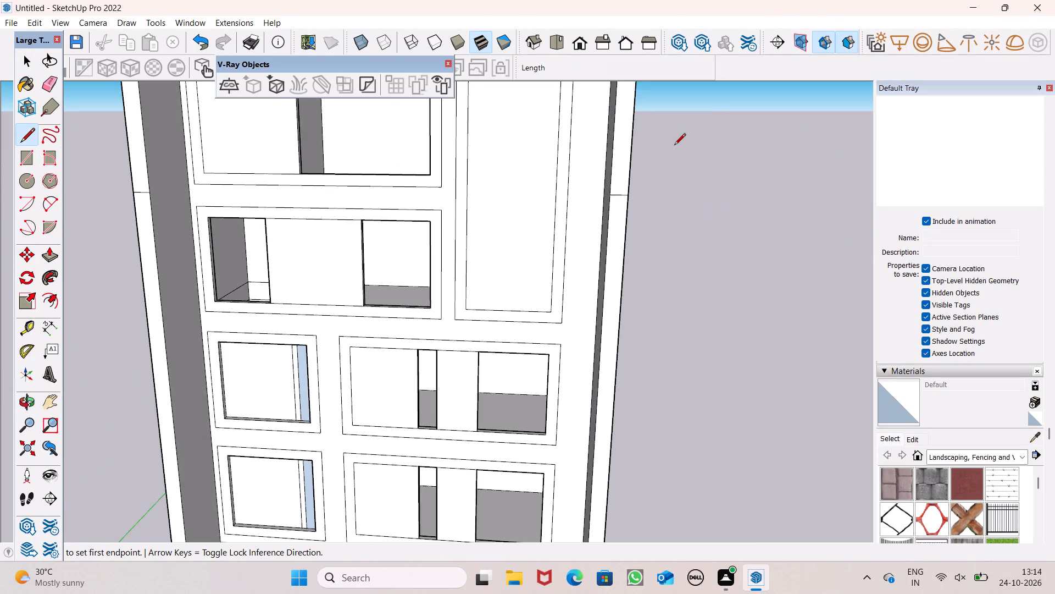
scroll(674, 146, "down", 4)
middle_click_drag(651, 204, 638, 343)
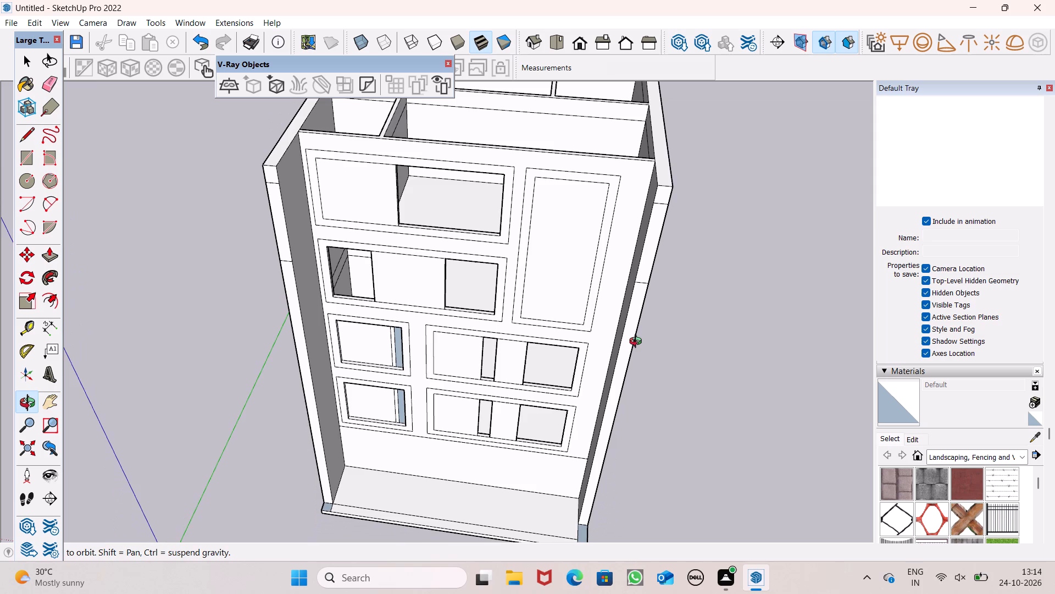
middle_click_drag(638, 343, 640, 343)
scroll(634, 307, "down", 2)
middle_click_drag(630, 349, 636, 318)
scroll(612, 262, "down", 4)
middle_click_drag(623, 306, 426, 347)
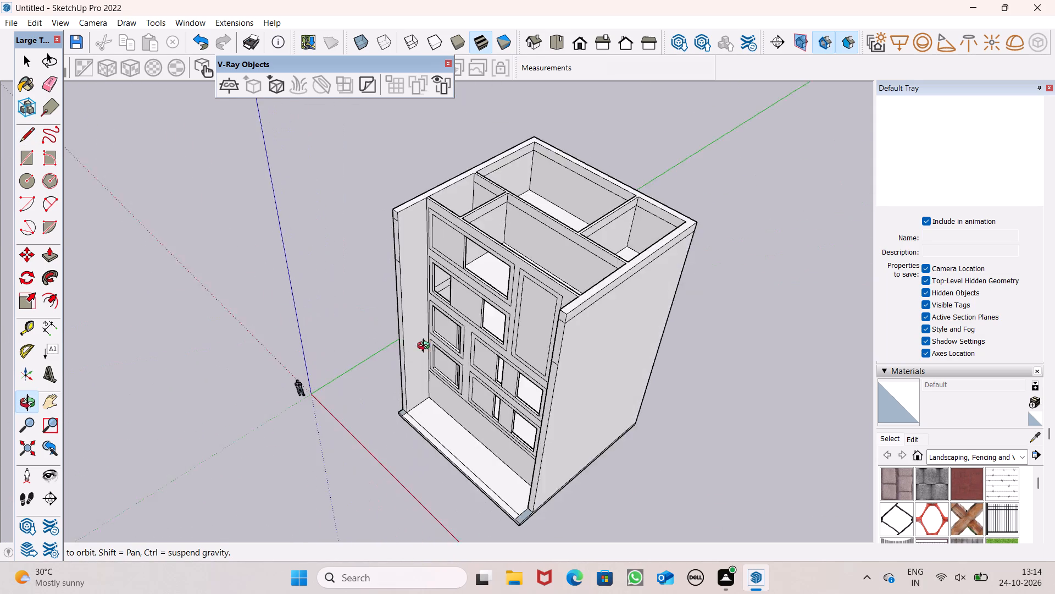
middle_click_drag(426, 347, 325, 439)
Trace about 8 7/16" of the small front corner room's edge at its lowest marked level to close a floor face.
scroll(429, 269, "up", 5)
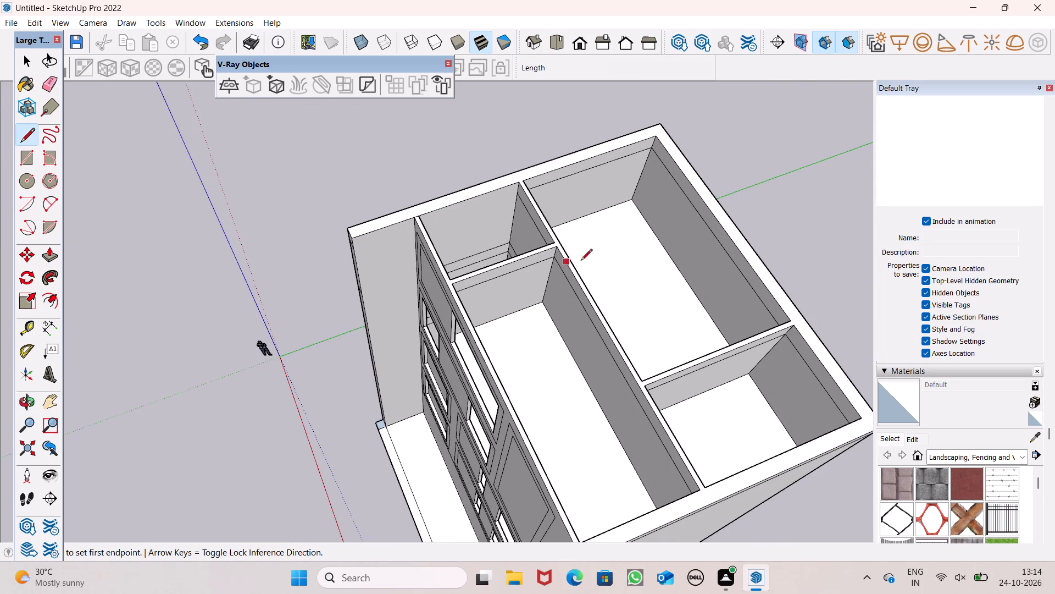
middle_click_drag(565, 296, 573, 427)
scroll(518, 371, "up", 9)
scroll(437, 324, "up", 6)
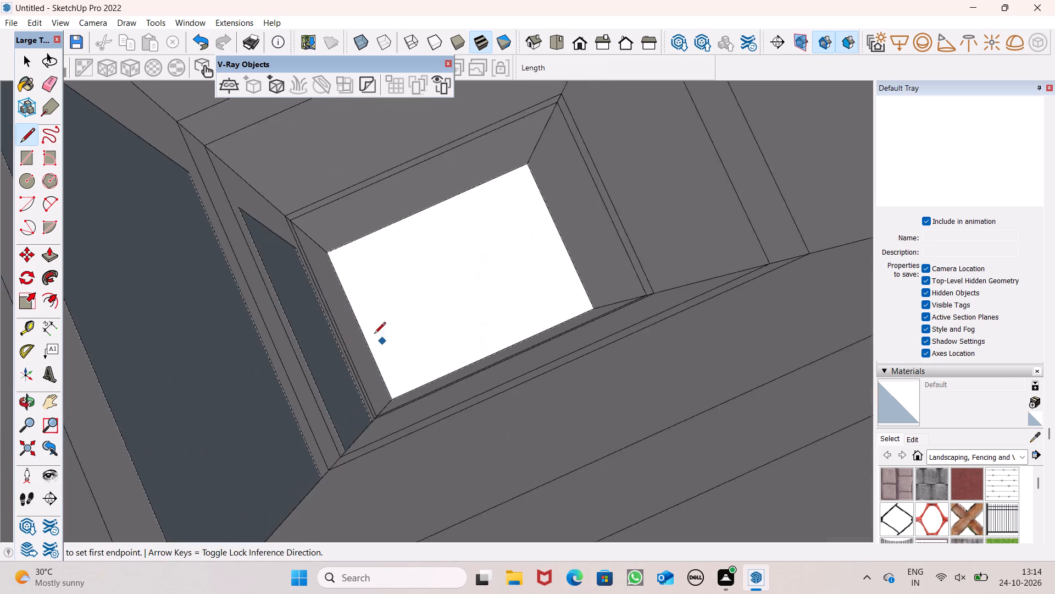
scroll(374, 334, "up", 2)
left_click(271, 196)
left_click(287, 184)
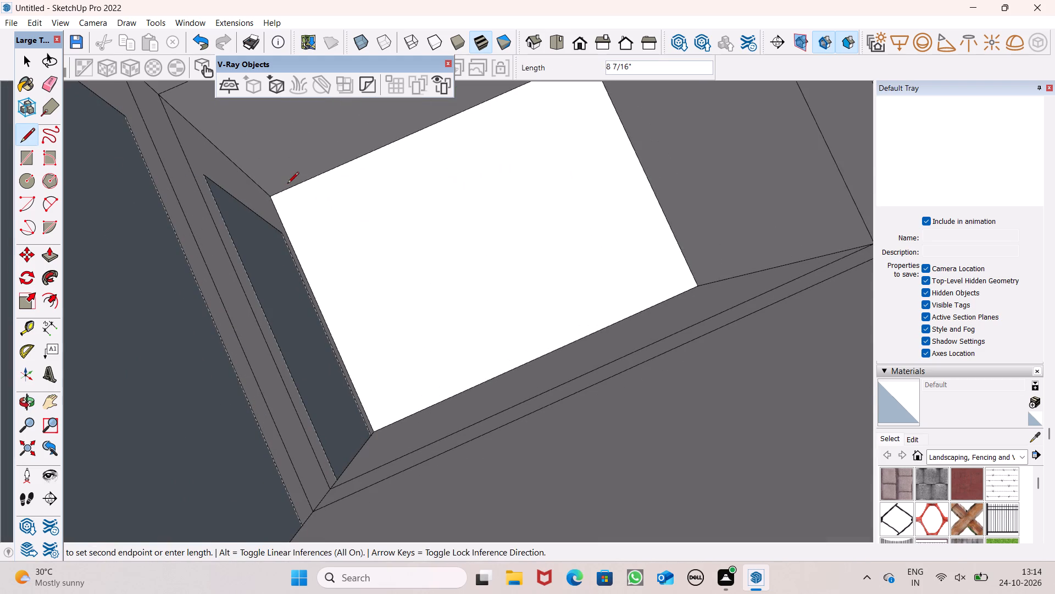
Trace a short piece of the small front corner room's edge at the second marked level to close a floor face.
scroll(331, 285, "down", 4)
left_click(221, 169)
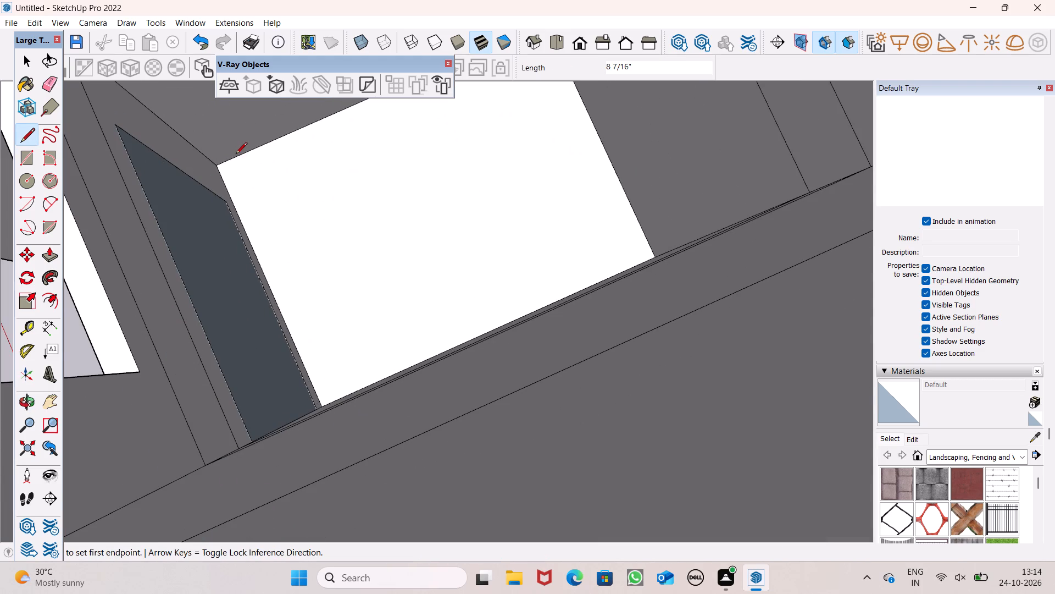
left_click(236, 155)
scroll(296, 300, "down", 14)
scroll(380, 408, "down", 14)
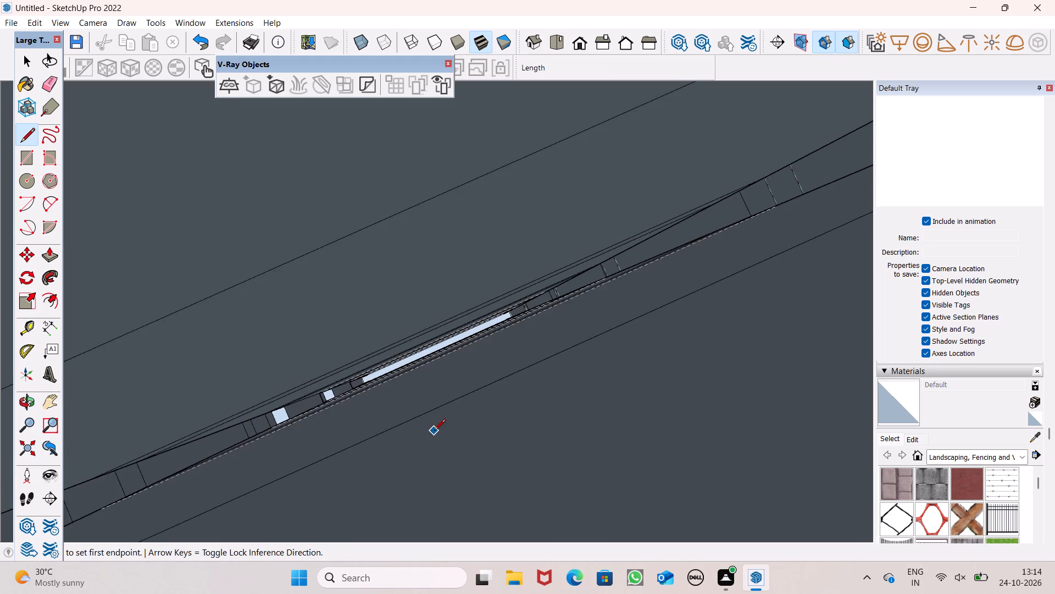
From the top view, trace a short piece of the small front corner room's edge at the third marked level to close a floor face.
scroll(456, 399, "down", 7)
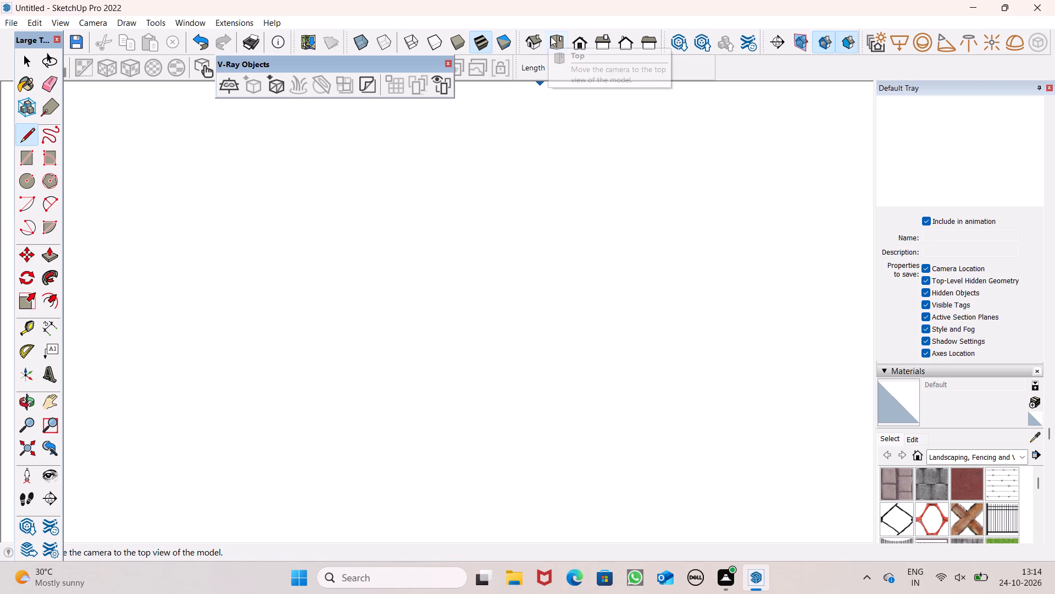
left_click(551, 36)
scroll(492, 393, "down", 7)
scroll(406, 378, "down", 6)
scroll(468, 282, "down", 5)
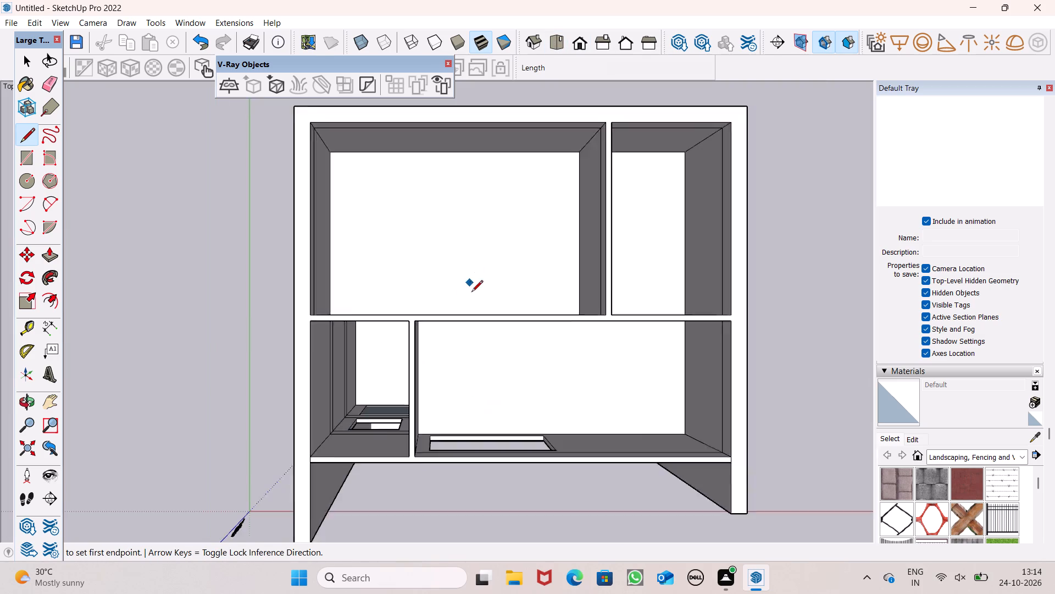
scroll(471, 293, "down", 2)
scroll(399, 463, "up", 8)
scroll(300, 325, "up", 3)
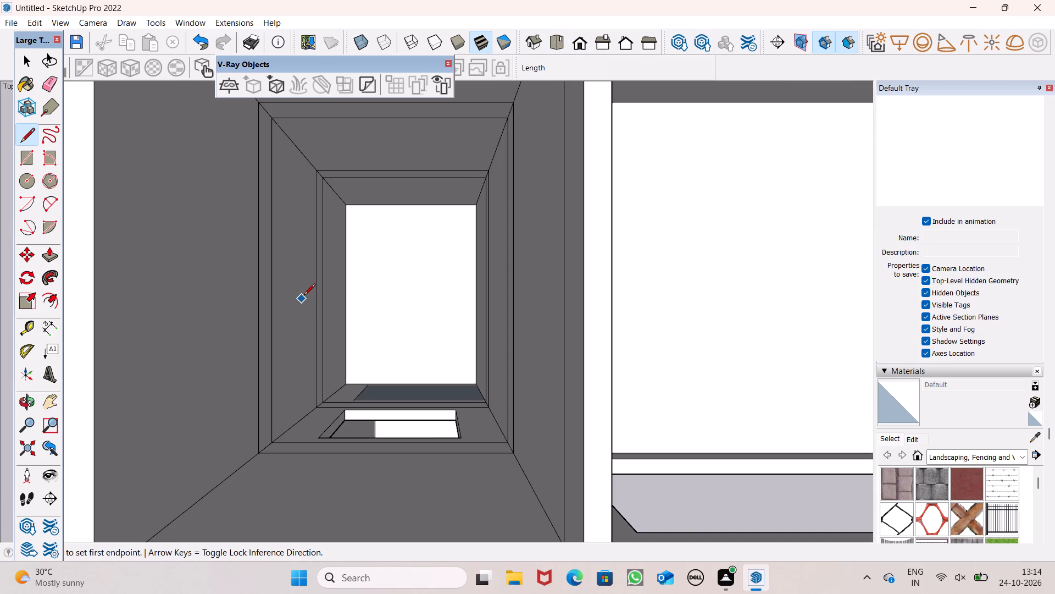
scroll(303, 288, "up", 3)
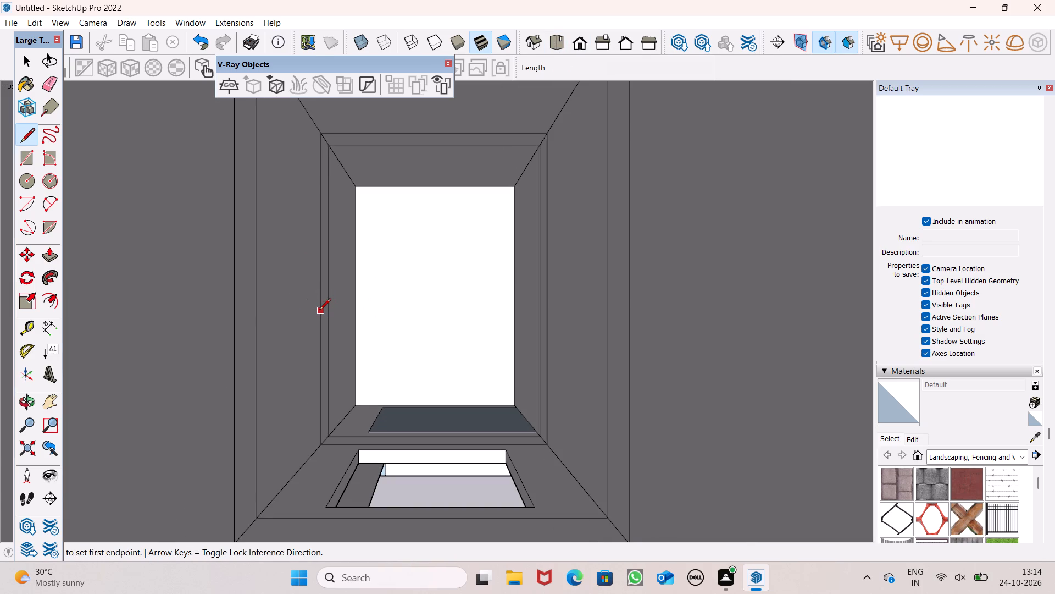
left_click(319, 311)
left_click(316, 334)
Trace about 1' 3 7/8" of the small front corner room's edge at the next marked level up to close a floor face.
scroll(342, 263, "down", 5)
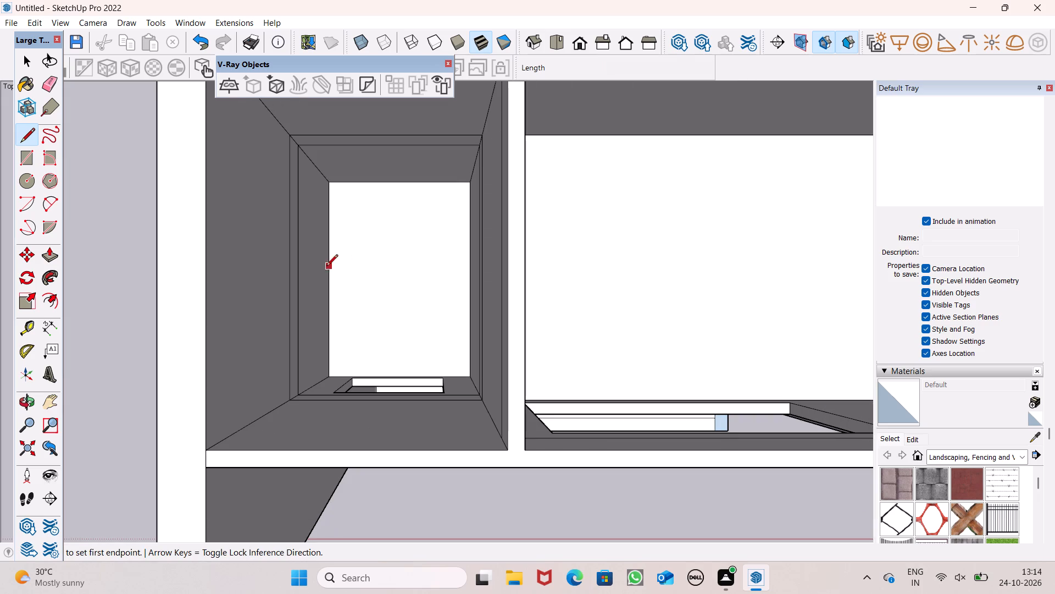
left_click(293, 277)
left_click(291, 302)
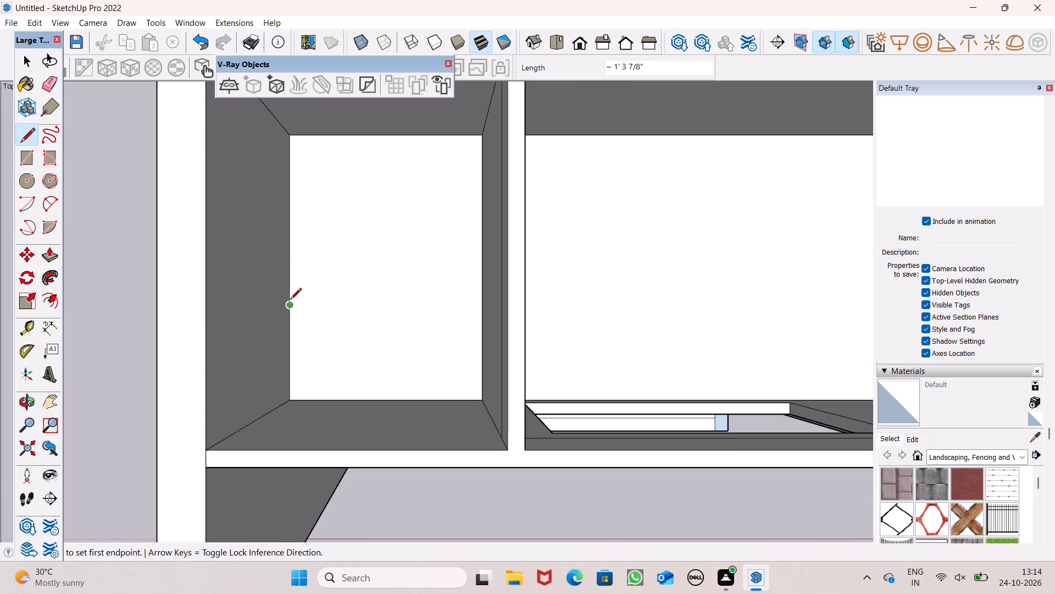
Trace about 1' 8 3/4" of the small front corner room's outer edge at the wall tops to close its roof face.
scroll(306, 255, "down", 5)
middle_click_drag(356, 296, 255, 245)
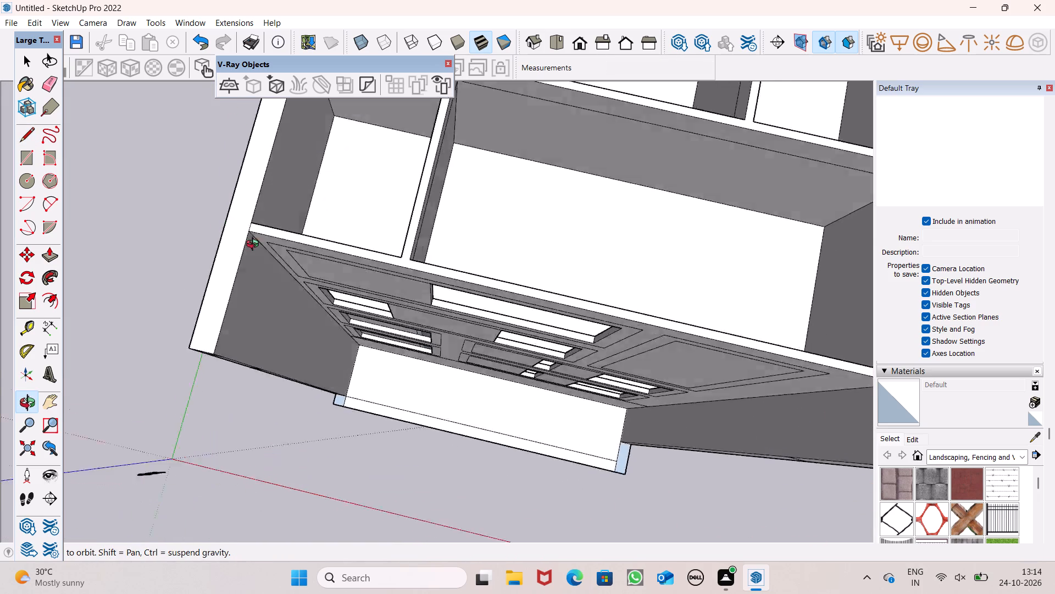
middle_click_drag(255, 245, 230, 233)
scroll(252, 279, "down", 5)
scroll(275, 151, "up", 5)
left_click(285, 169)
left_click(275, 194)
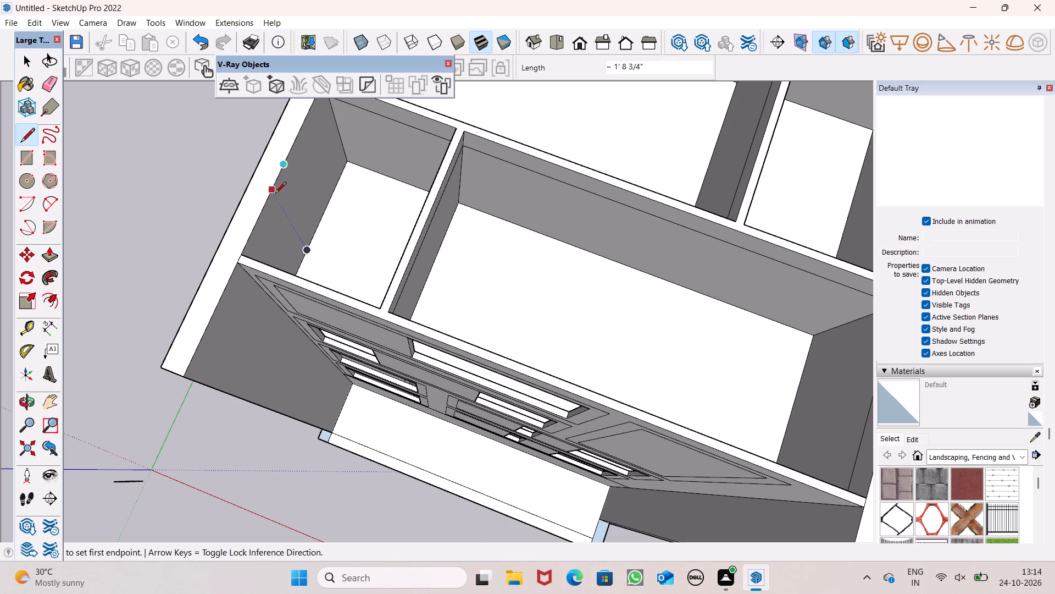
Trace a short piece of the large front room's edge at the wall tops, from its inner back corner, to close its roof face.
scroll(297, 291, "down", 7)
scroll(349, 206, "down", 3)
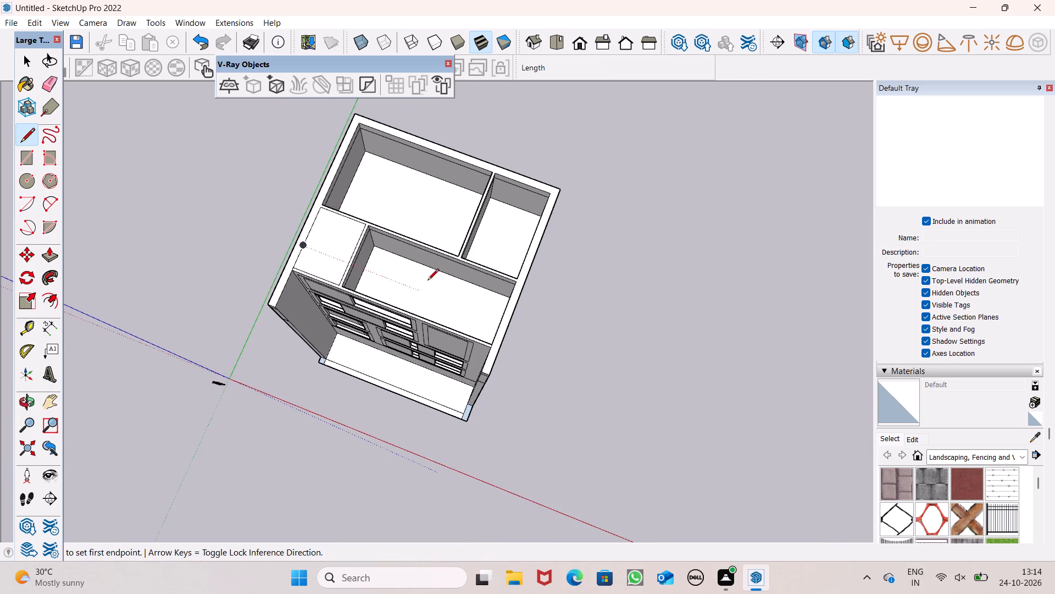
scroll(392, 266, "up", 7)
scroll(349, 191, "up", 6)
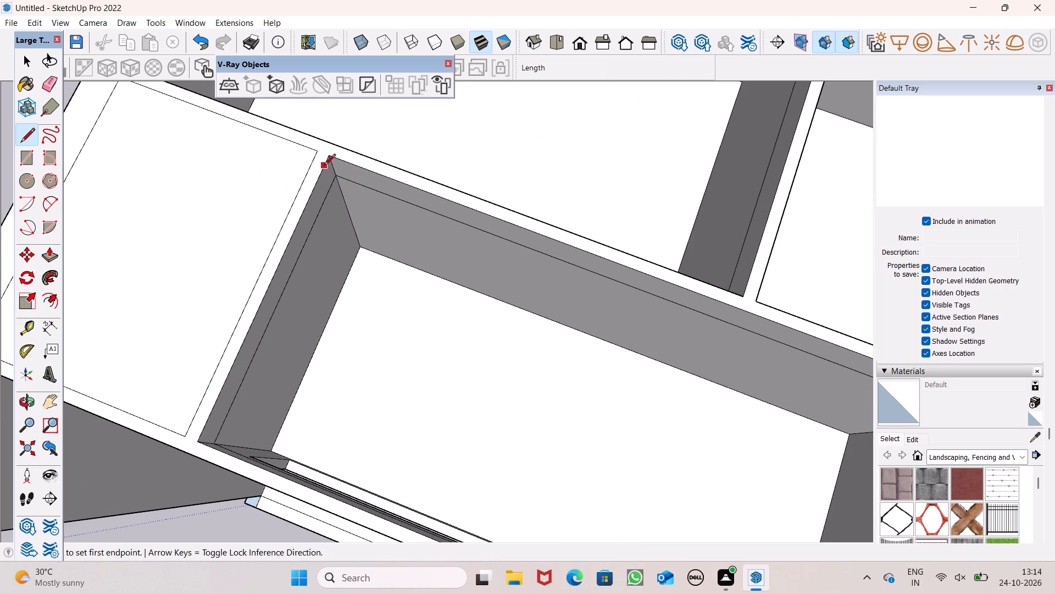
left_click_drag(327, 158, 332, 158)
left_click(357, 163)
scroll(360, 234, "down", 5)
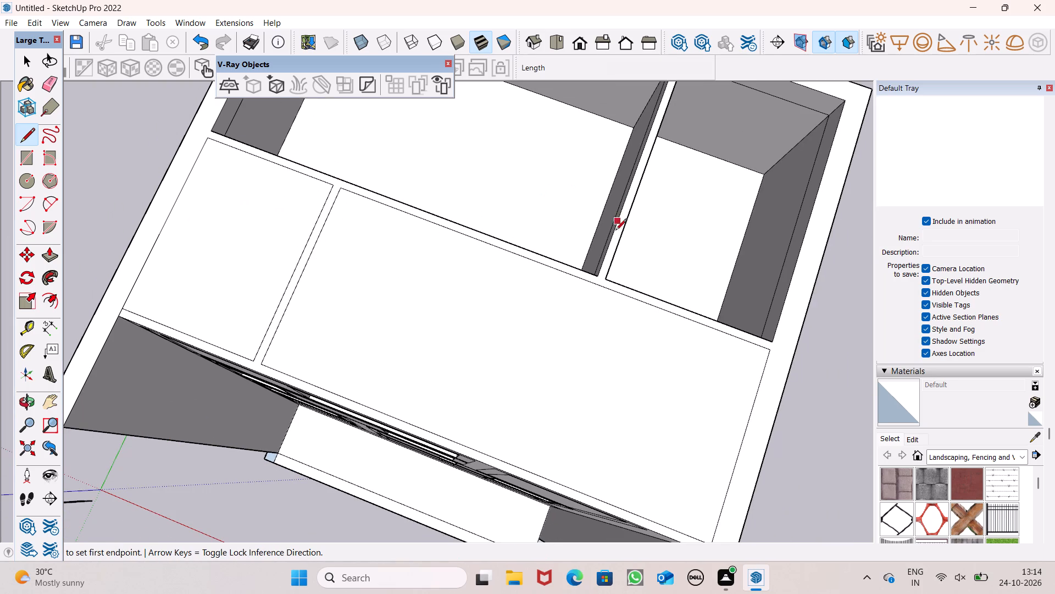
Trace short pieces of both rear rooms' top edges, about 1' 2 9/16" on the smaller one, to close their roof faces.
left_click(612, 279)
left_click(626, 283)
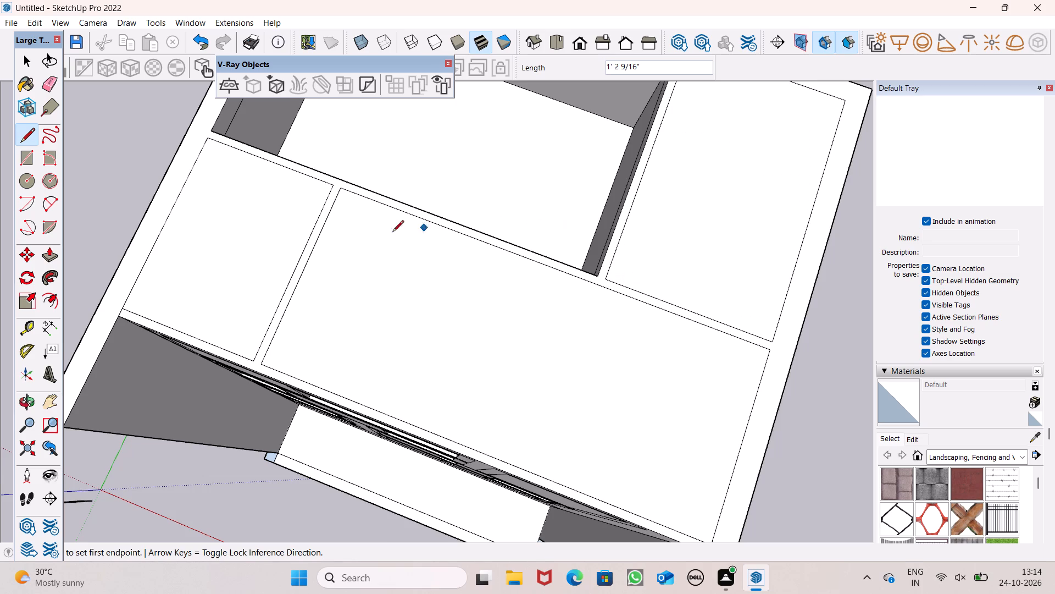
scroll(378, 261, "down", 5)
scroll(315, 197, "up", 4)
left_click(251, 177)
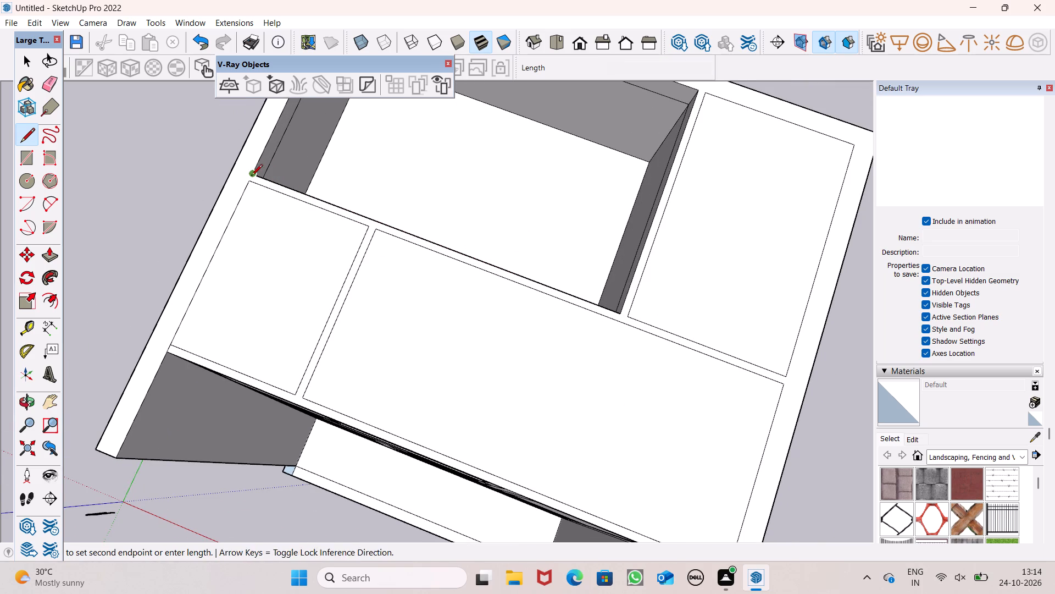
left_click(287, 190)
scroll(284, 280, "down", 6)
key("space")
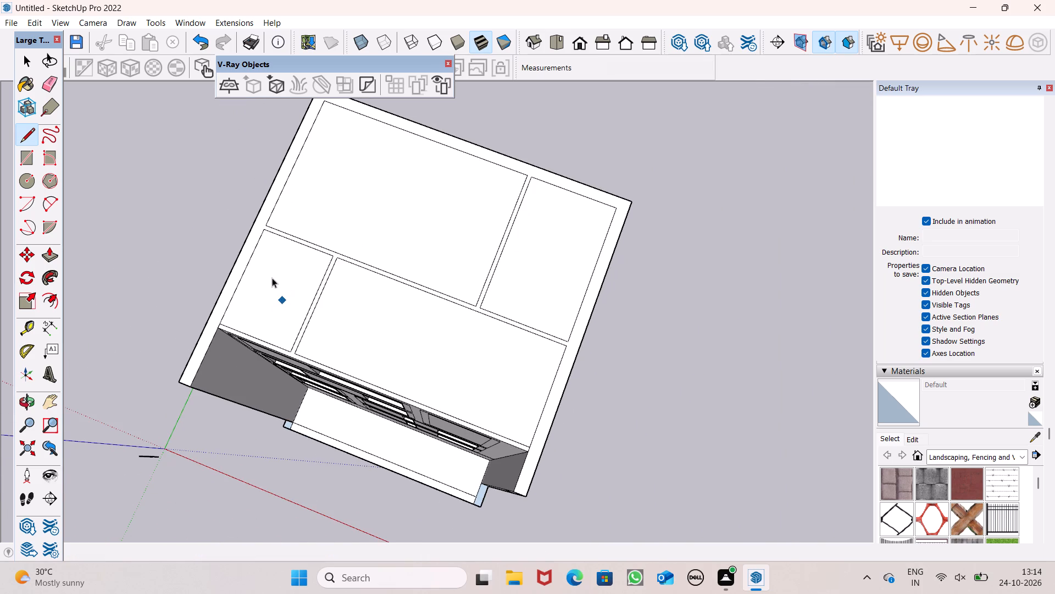
Push/Pull the small front corner room's roof face by 6".
left_click(53, 256)
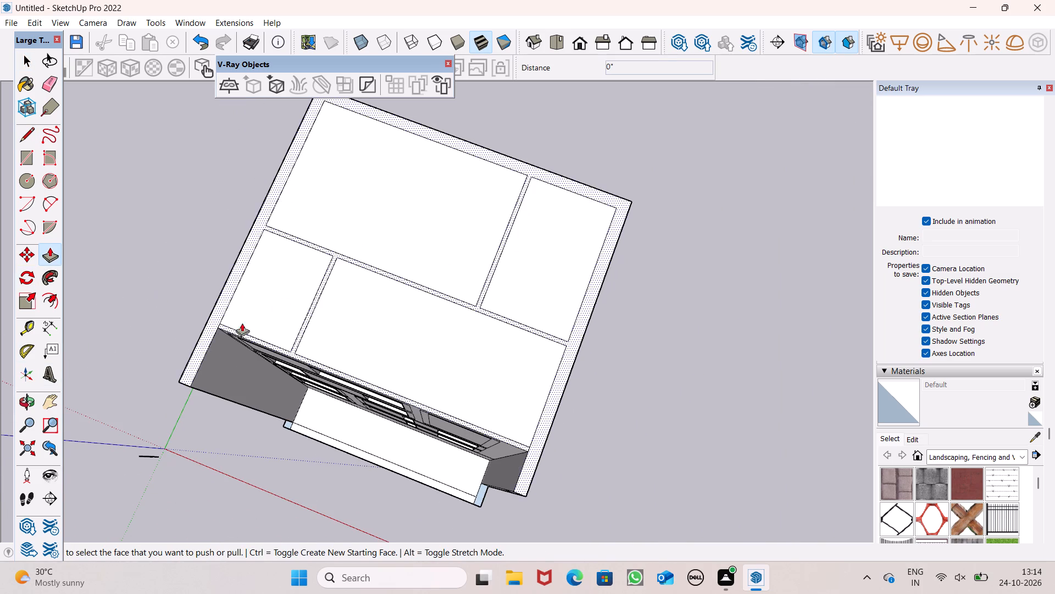
scroll(310, 337, "up", 7)
left_click_drag(232, 323, 232, 323)
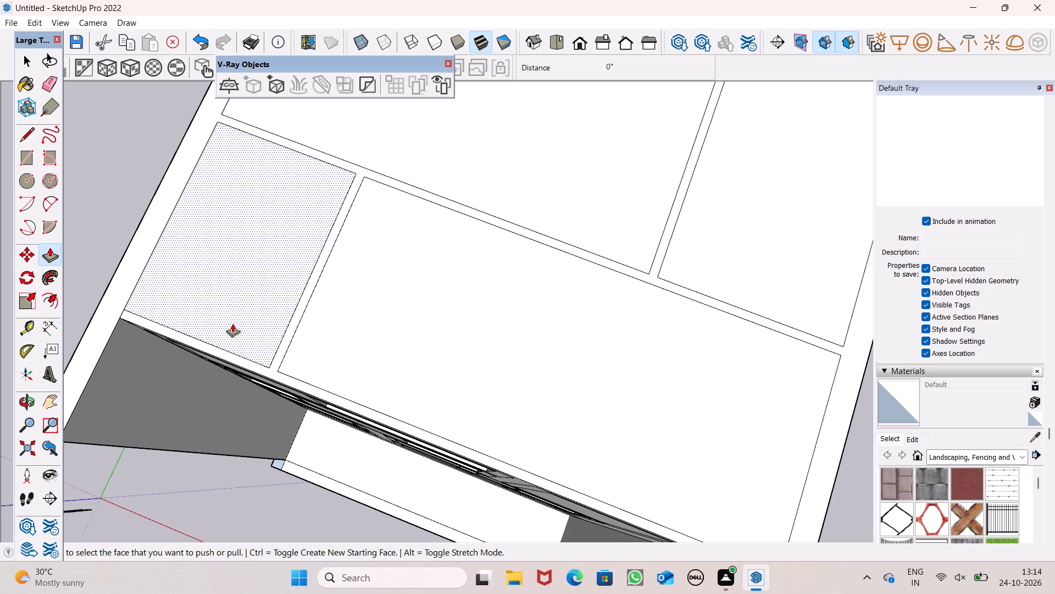
left_click_drag(232, 323, 236, 328)
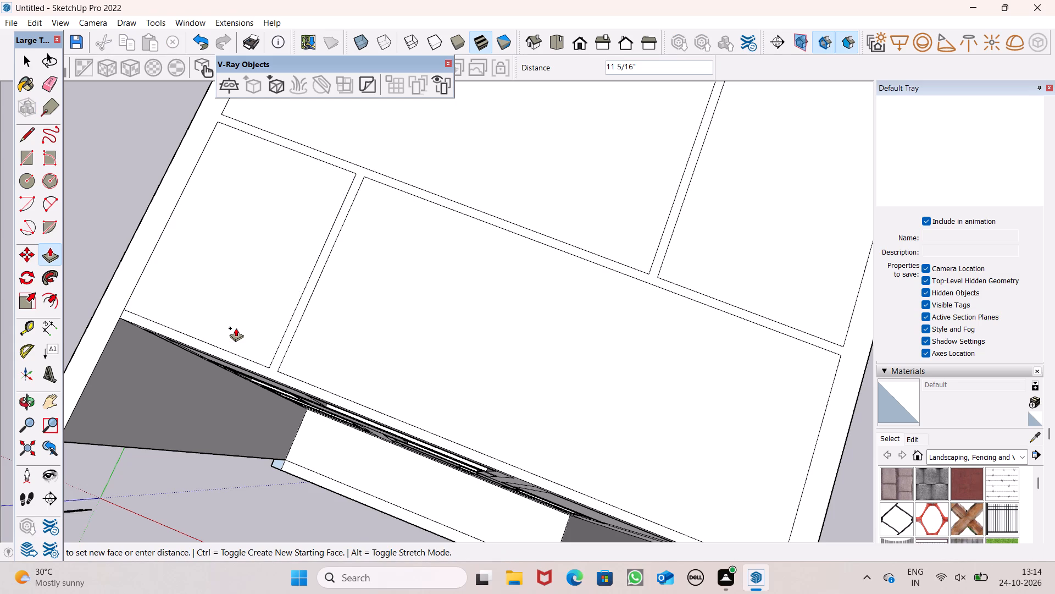
left_click_drag(236, 328, 237, 327)
key("6")
key("shift+quotedbl")
key("Return")
Push/Pull the large front room's roof face by 6".
scroll(236, 326, "down", 3)
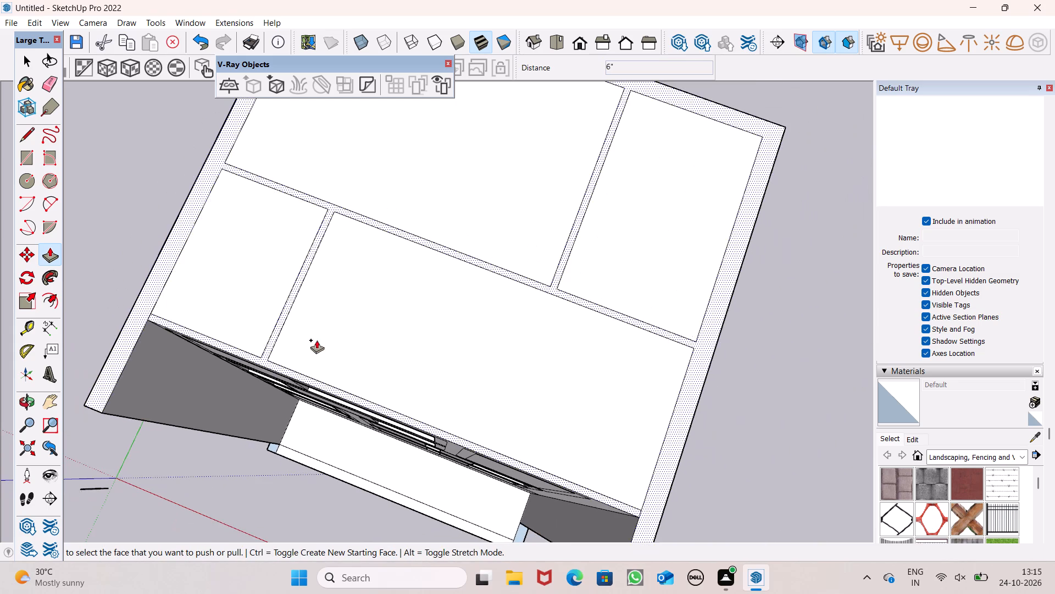
left_click_drag(318, 340, 335, 351)
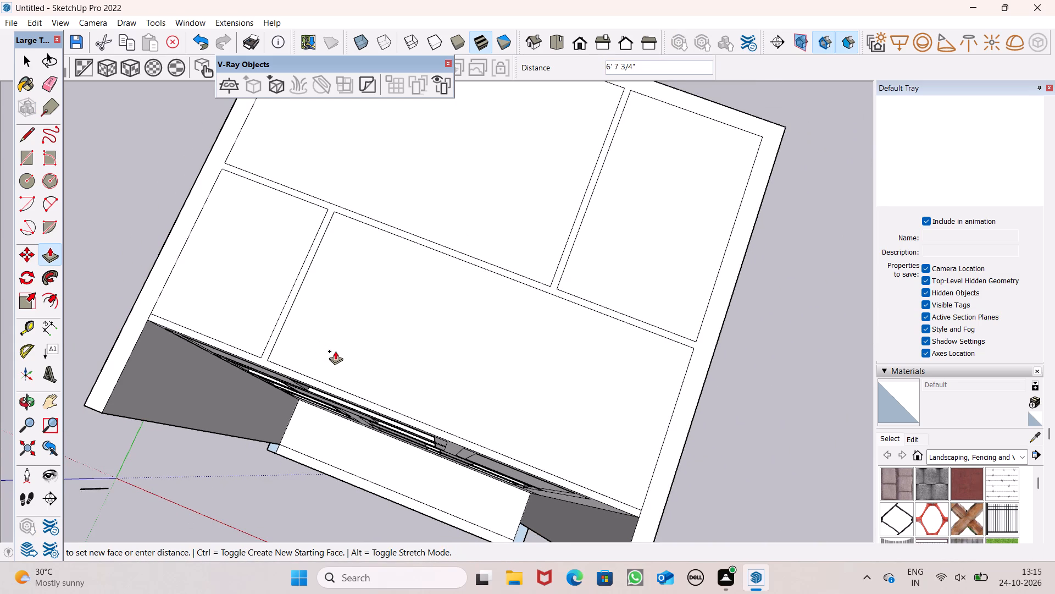
left_click_drag(335, 351, 336, 350)
key("6")
key("shift+quotedbl")
key("Return")
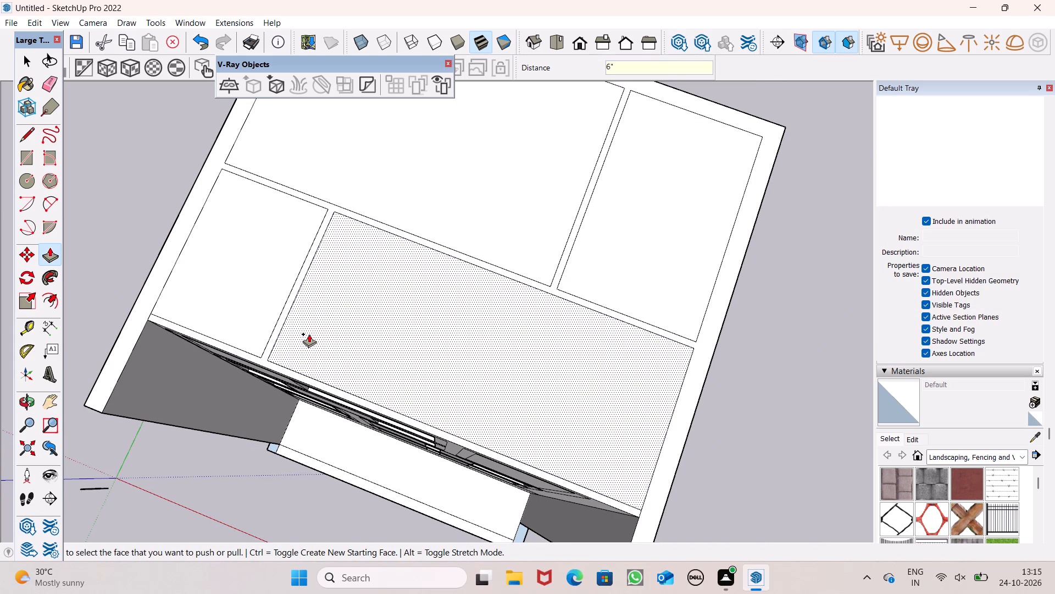
Push/Pull the large rear room's roof face by 5".
scroll(296, 342, "down", 6)
scroll(459, 218, "up", 6)
left_click_drag(412, 250, 421, 266)
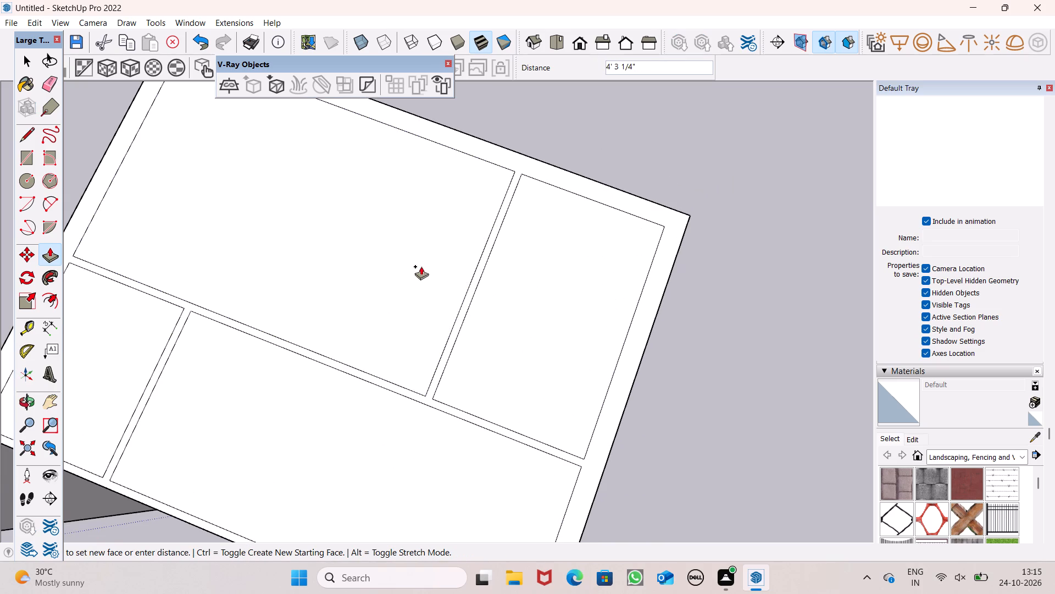
left_click_drag(421, 266, 421, 267)
key("5")
key("shift+quotedbl")
key("Return")
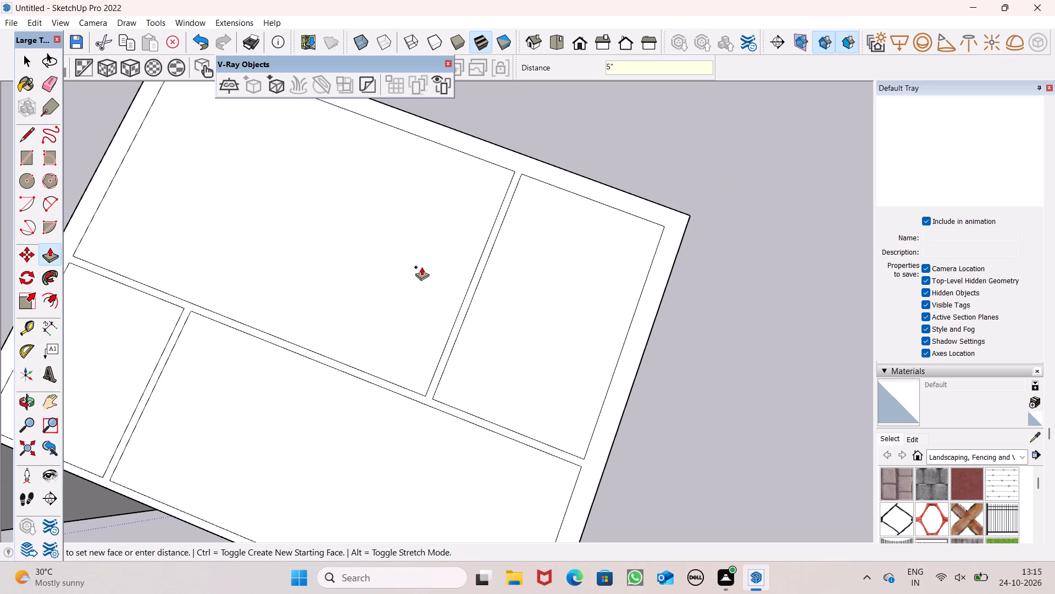
Push/Pull the smaller rear room's roof face by 6".
left_click_drag(487, 357, 490, 373)
key("6")
left_click_drag(490, 373, 488, 370)
key("shift+quotedbl")
key("Return")
scroll(21, 325, "down", 6)
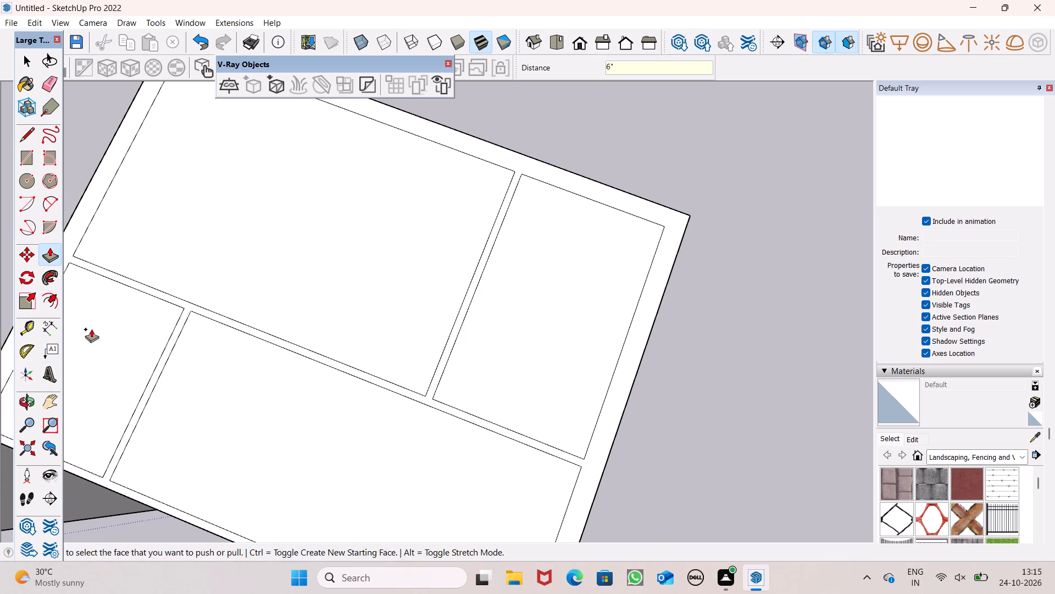
key("space")
Examine the closed roof and the front facade openings from above and from the front.
scroll(252, 260, "down", 3)
middle_click_drag(266, 333, 331, 247)
scroll(343, 255, "down", 3)
middle_click_drag(341, 268, 349, 229)
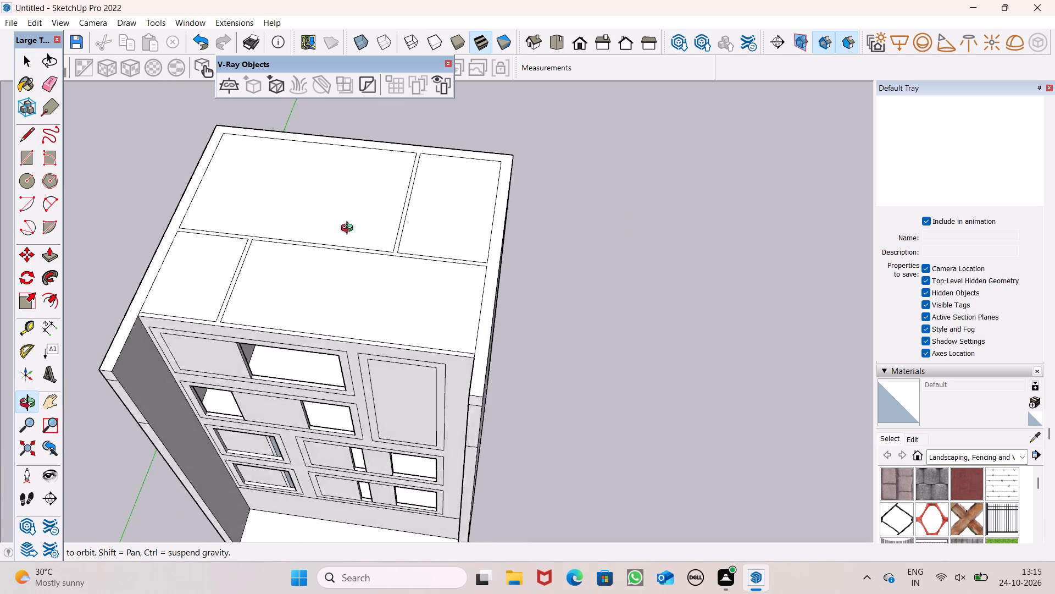
middle_click_drag(349, 229, 419, 119)
scroll(418, 240, "down", 1)
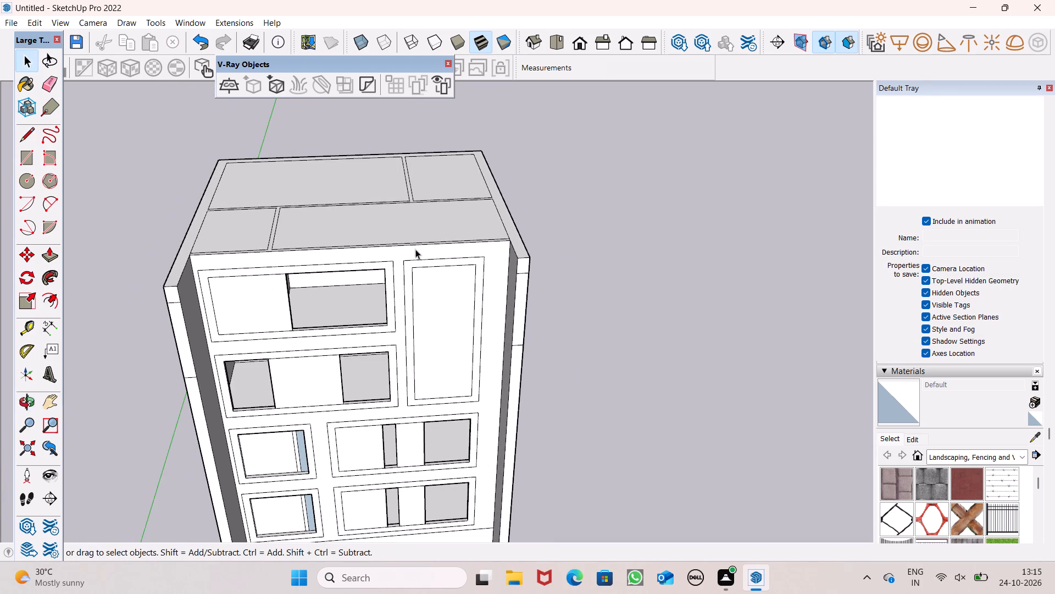
middle_click_drag(410, 263, 391, 188)
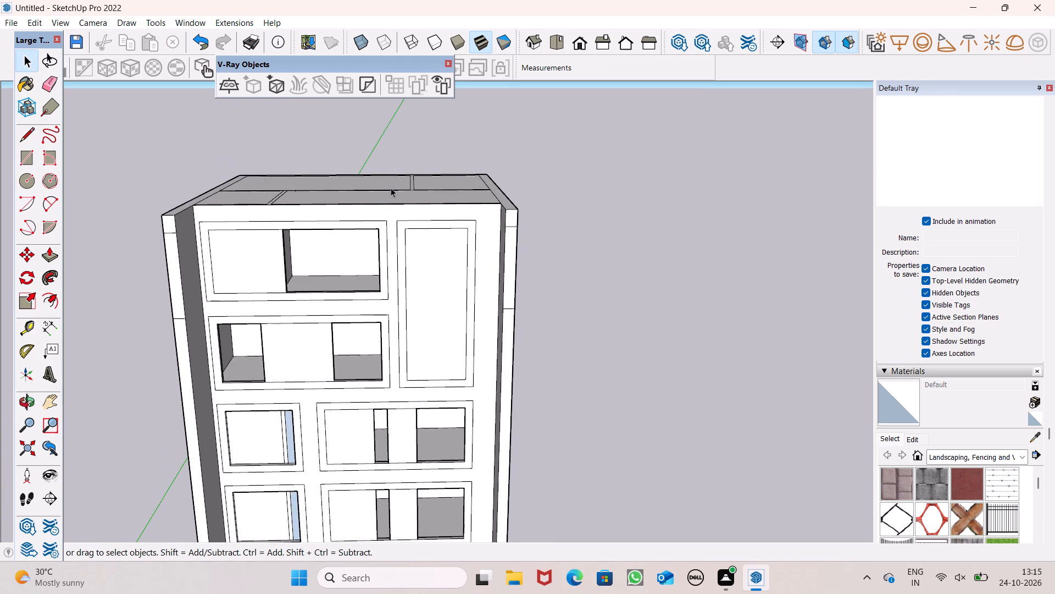
scroll(391, 188, "down", 3)
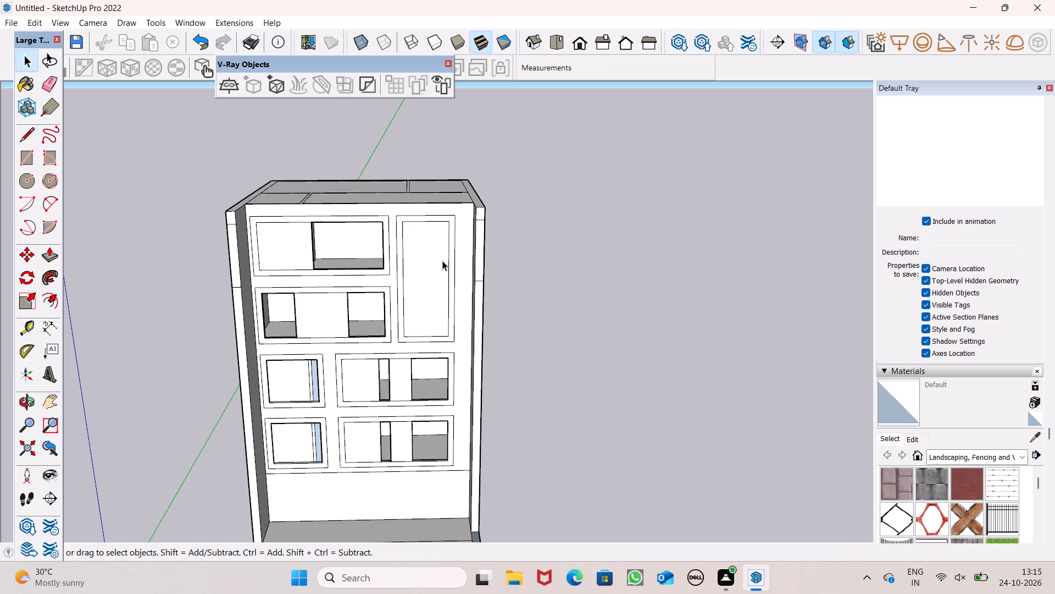
scroll(409, 271, "down", 1)
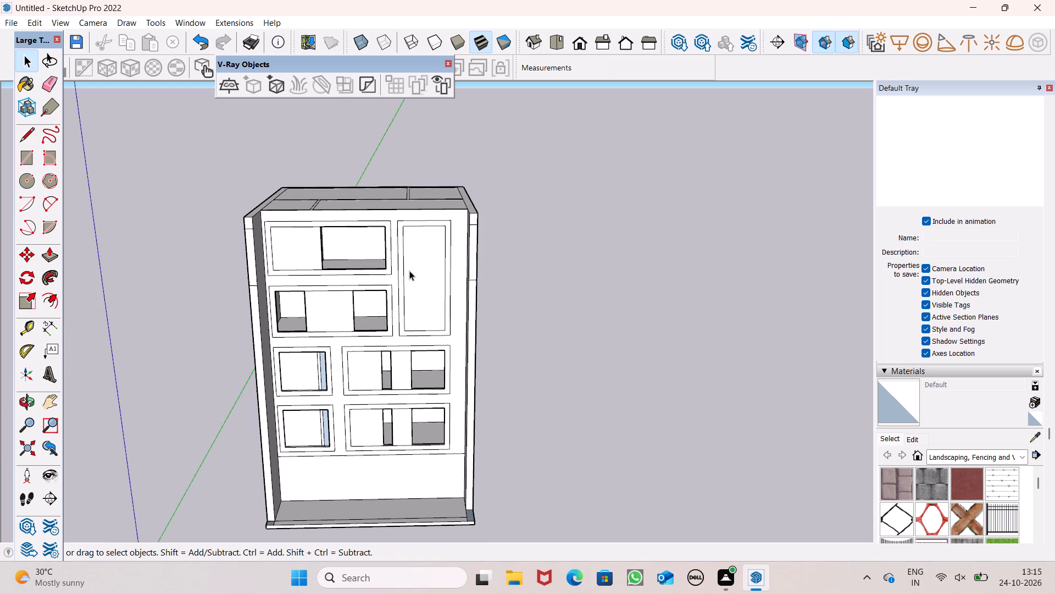
middle_click_drag(410, 269, 375, 267)
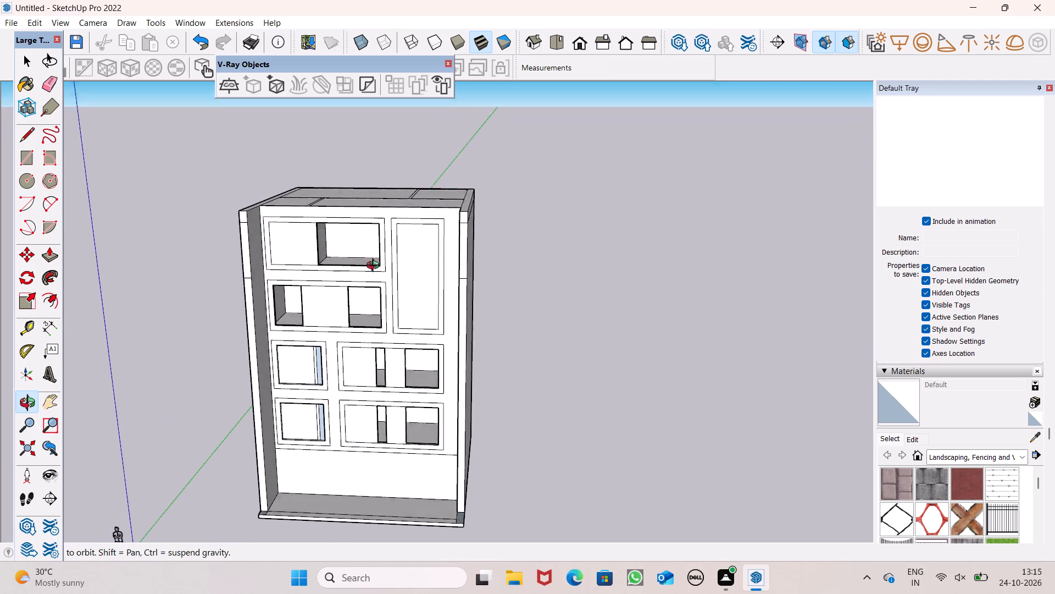
middle_click_drag(375, 267, 385, 408)
scroll(338, 294, "up", 7)
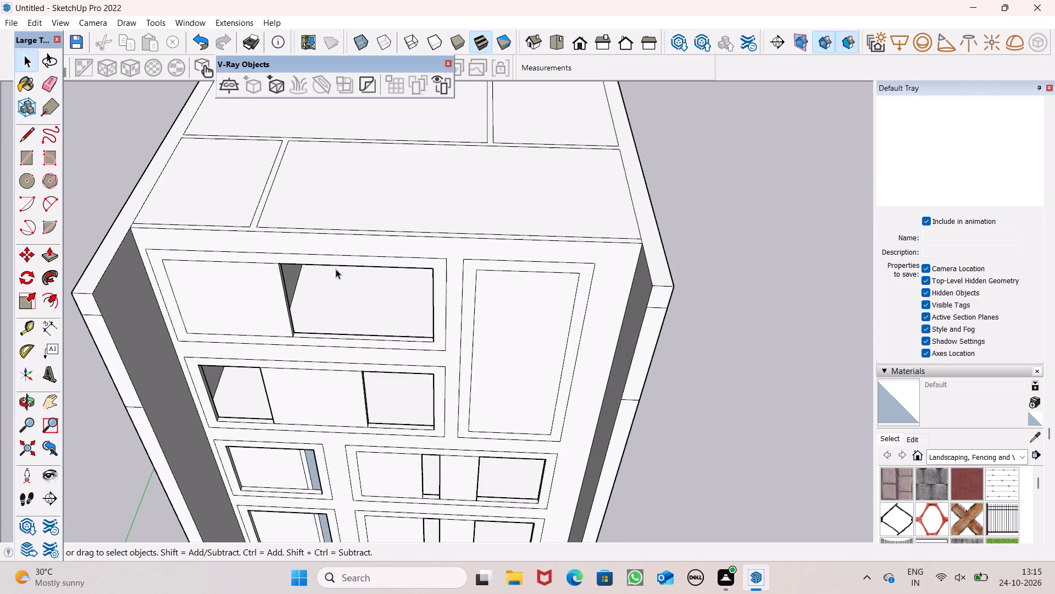
scroll(336, 269, "down", 4)
middle_click_drag(345, 280, 334, 353)
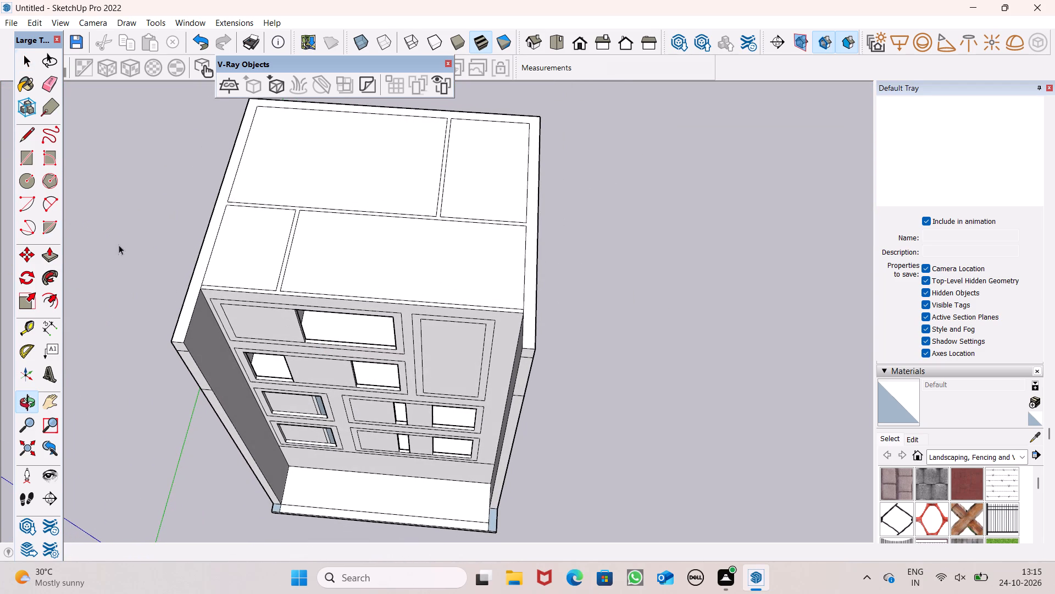
Draw a line about 1' 5" long across the left side wall's top, from the roof's front inner corner to the outer edge.
left_click(26, 139)
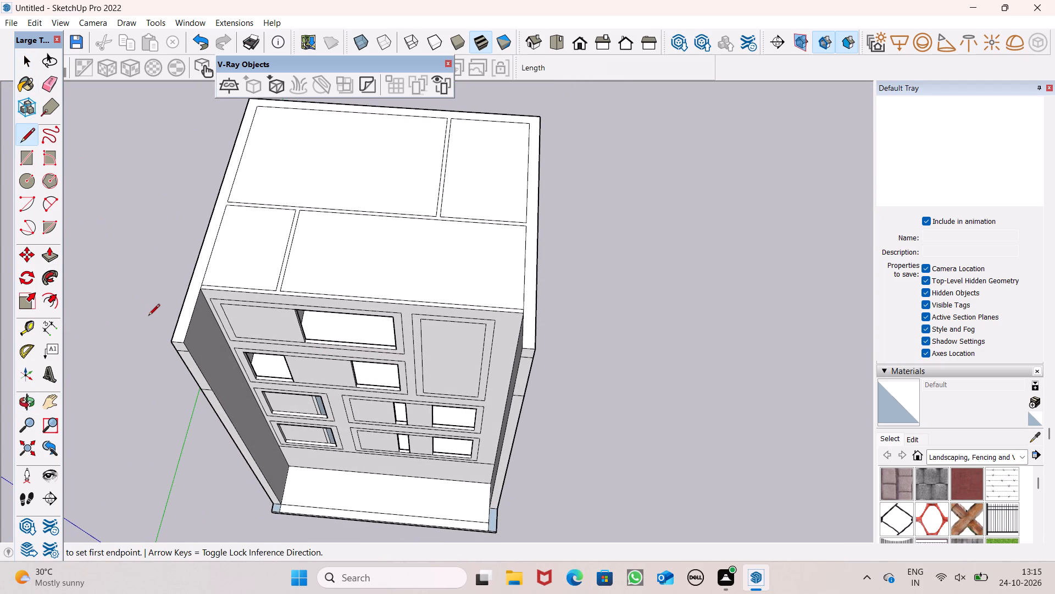
scroll(165, 316, "up", 2)
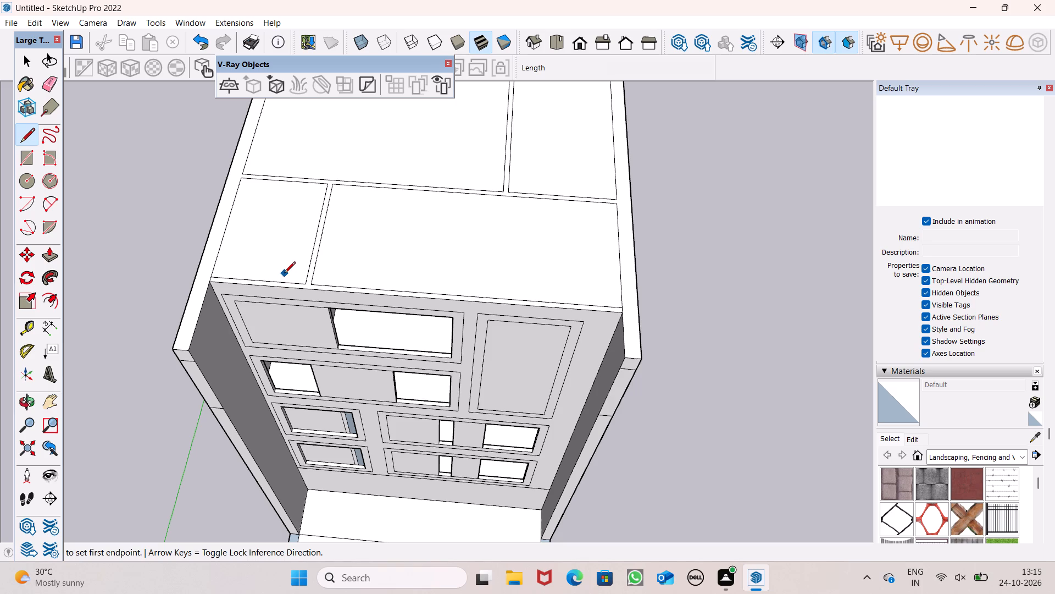
scroll(274, 283, "down", 1)
middle_click_drag(289, 295, 273, 362)
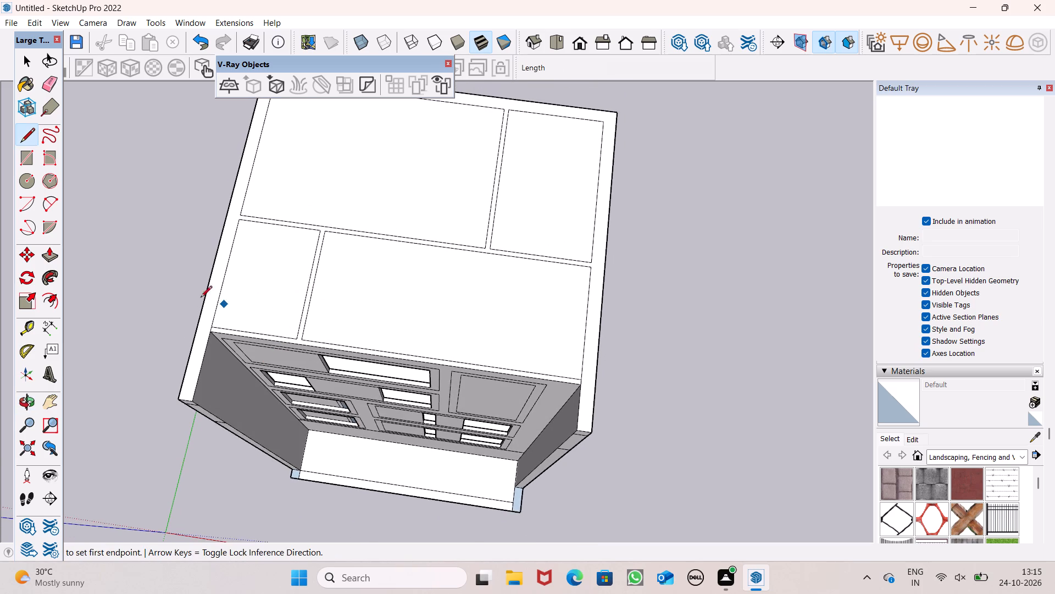
scroll(183, 322, "down", 3)
middle_click_drag(212, 288, 238, 340)
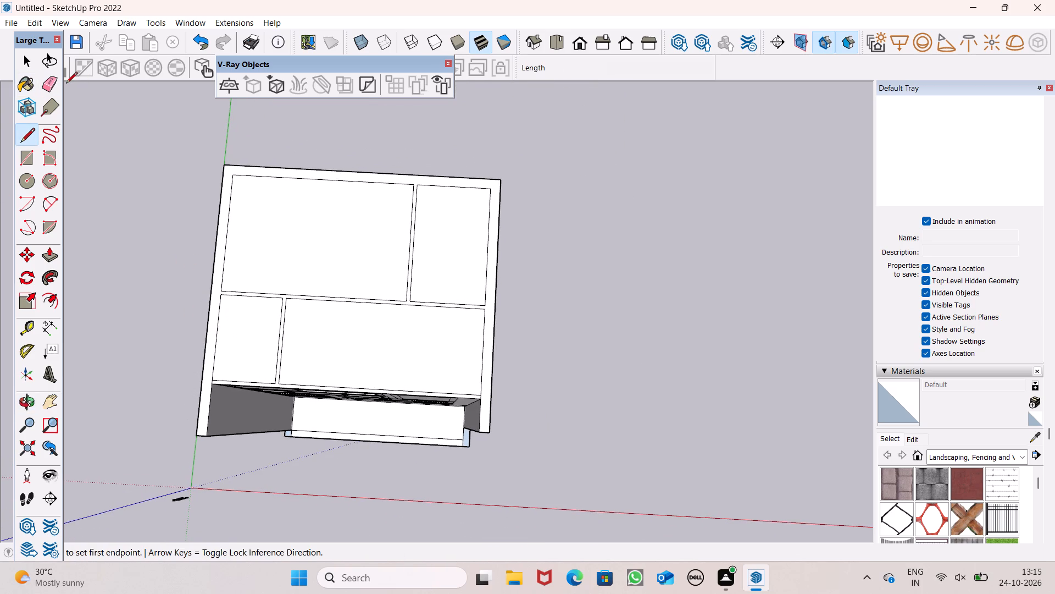
scroll(271, 350, "down", 1)
middle_click_drag(312, 371, 310, 321)
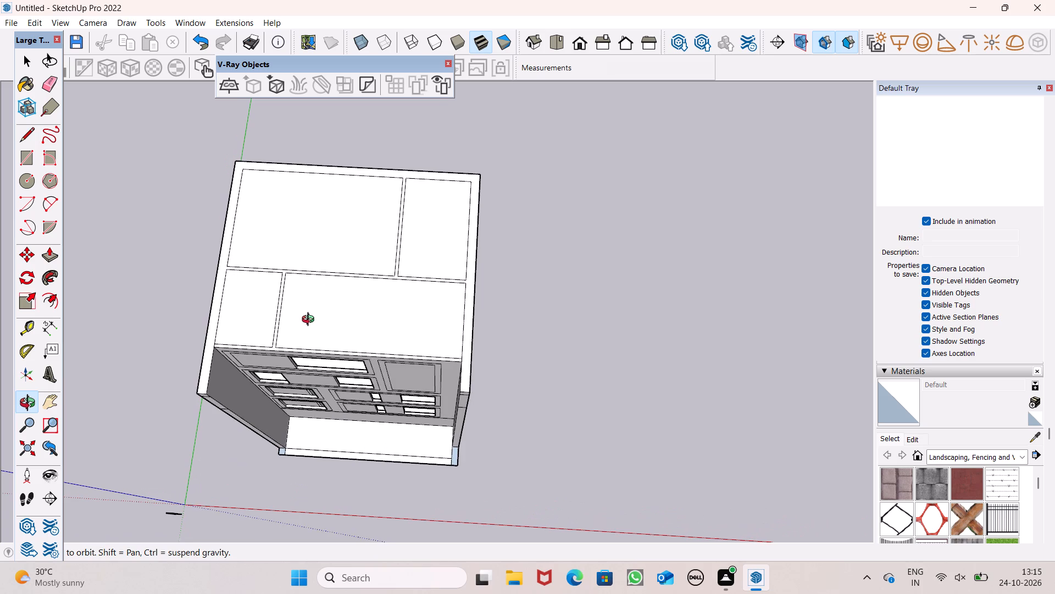
middle_click_drag(310, 321, 310, 320)
scroll(145, 362, "up", 7)
scroll(281, 326, "up", 6)
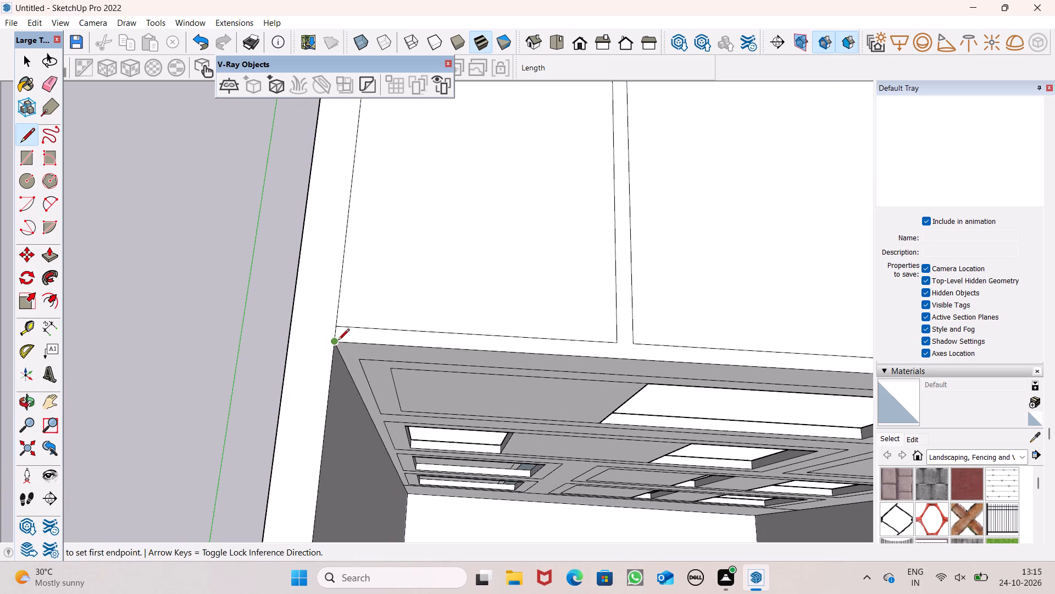
left_click(337, 340)
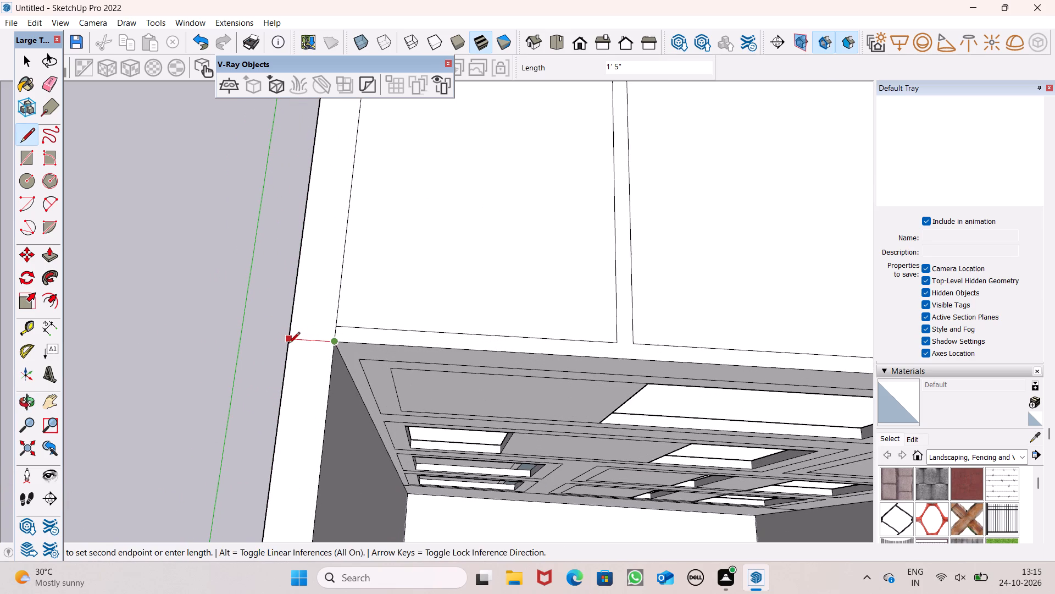
left_click(288, 344)
scroll(85, 324, "down", 5)
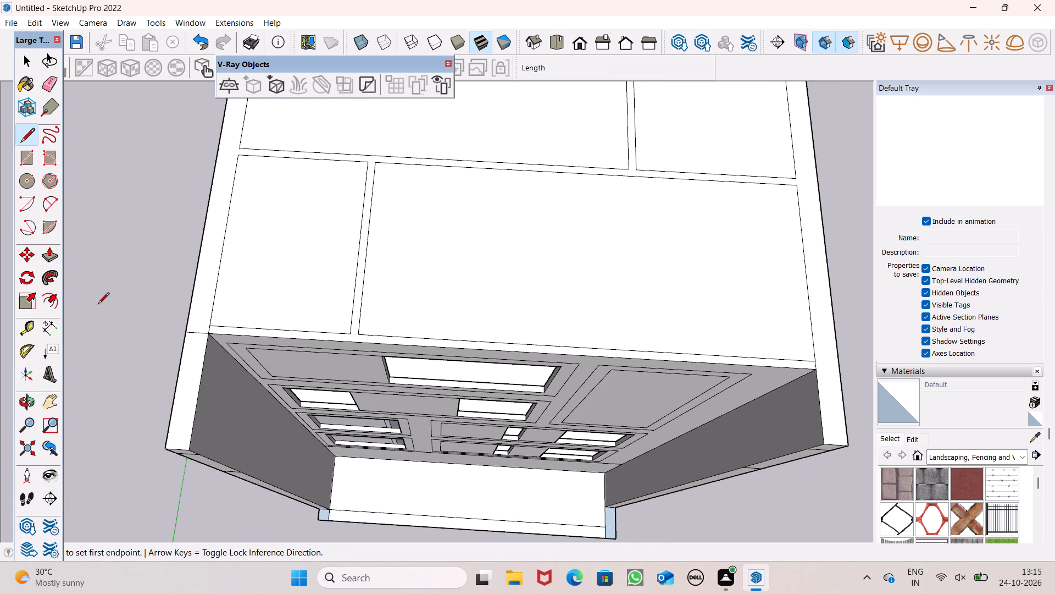
key("space")
Draw a line about 1' 5" long across the right side wall's top, from the roof's front inner corner to the outer edge.
left_click(25, 130)
scroll(176, 146, "down", 2)
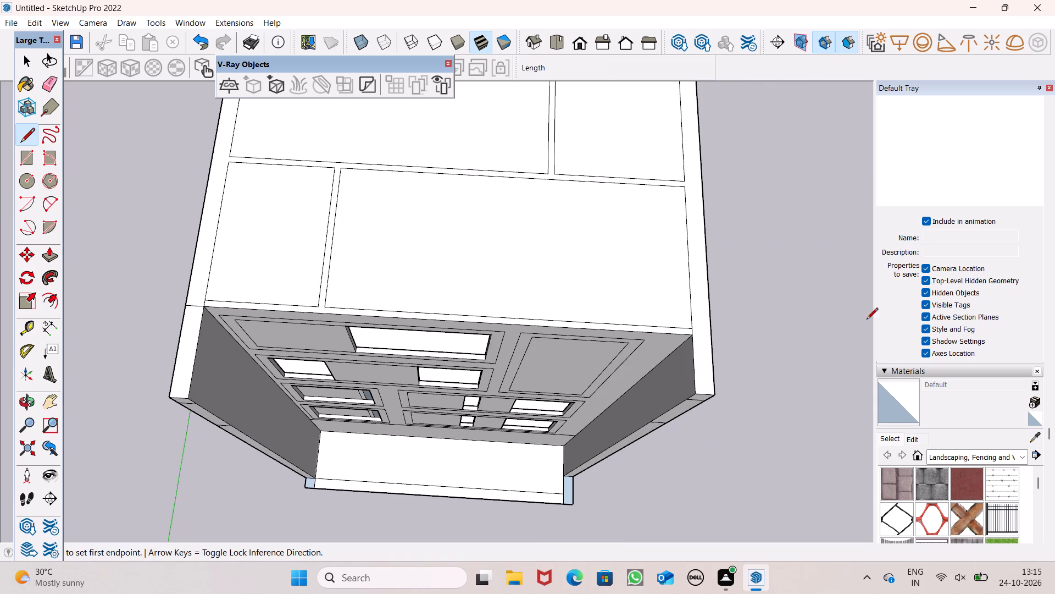
scroll(803, 303, "up", 6)
scroll(699, 349, "up", 6)
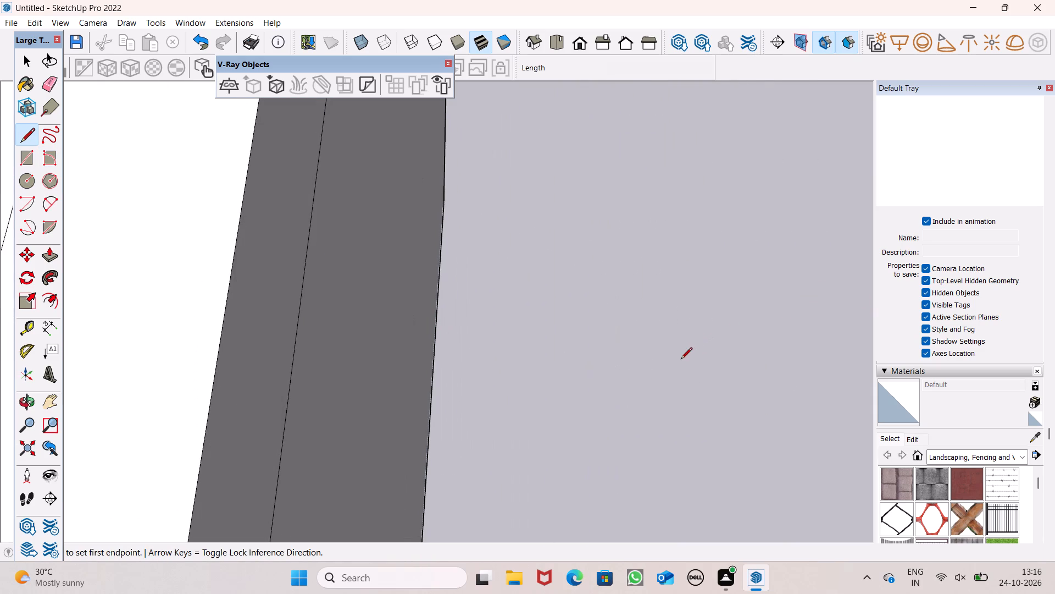
scroll(457, 298, "down", 7)
scroll(384, 335, "up", 7)
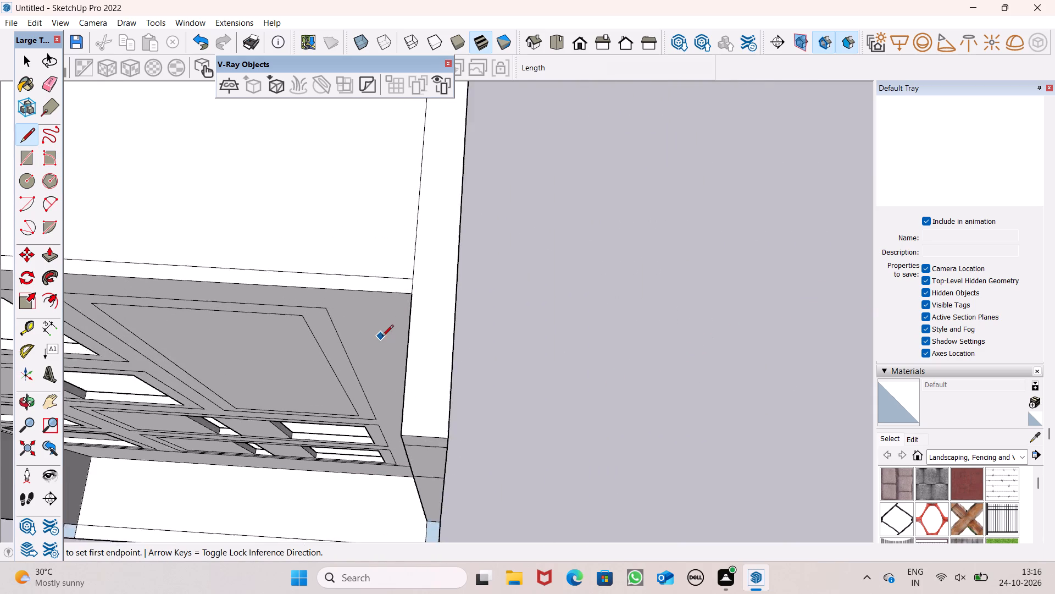
scroll(402, 291, "up", 6)
left_click(429, 283)
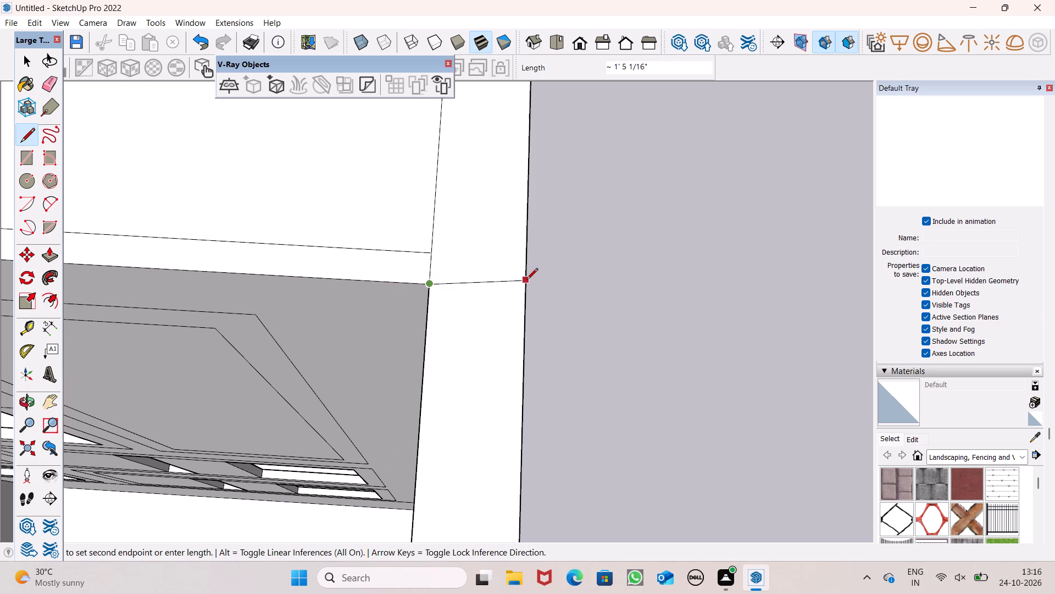
left_click(523, 290)
scroll(647, 278, "down", 11)
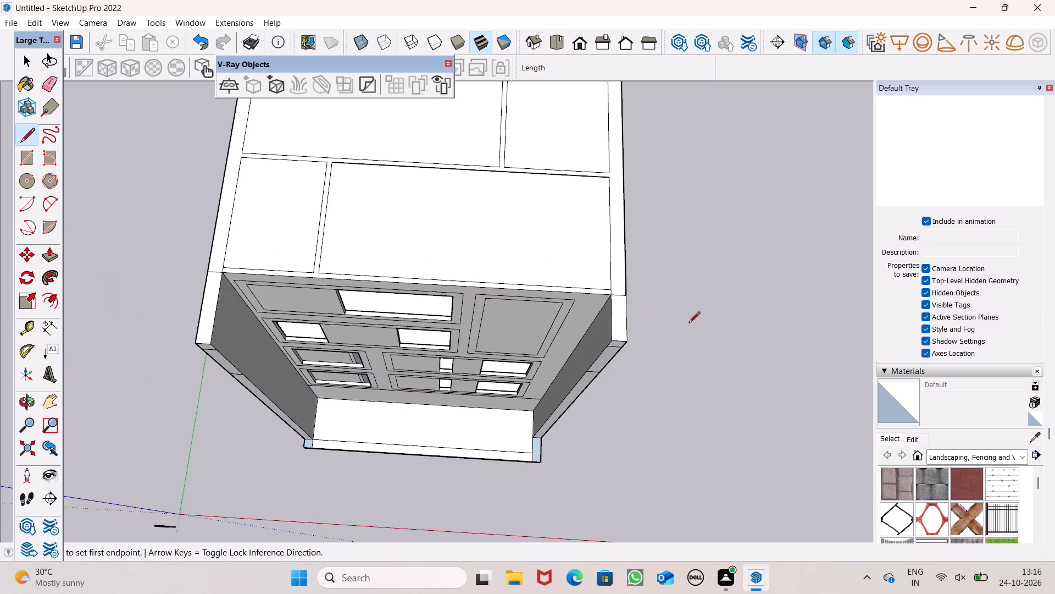
key("space")
Draw a 6" line closing the cross partition's left end at the side wall on the roof.
scroll(670, 314, "down", 6)
scroll(376, 332, "down", 2)
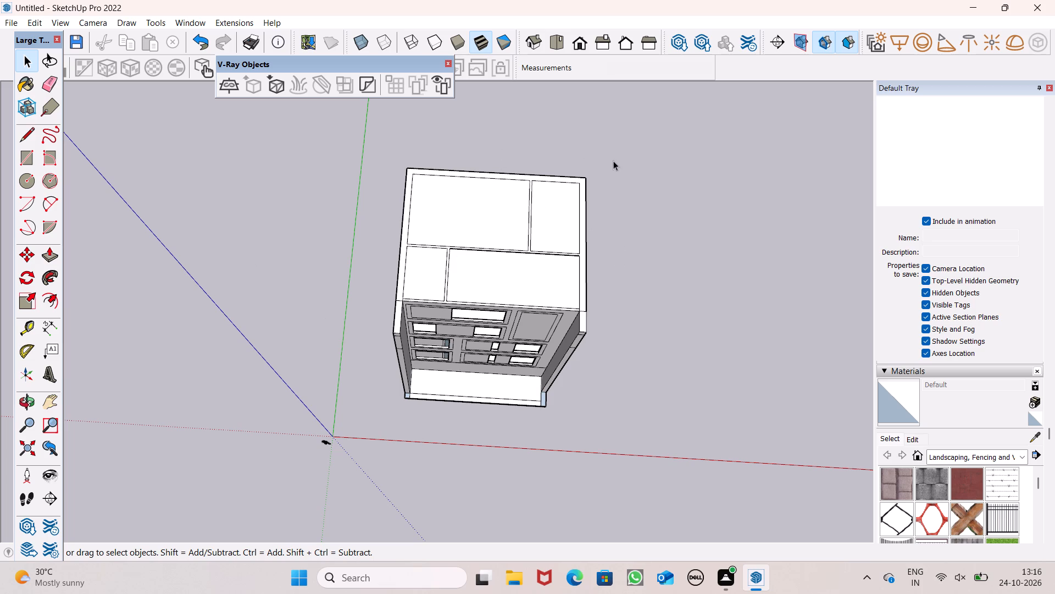
scroll(612, 168, "up", 5)
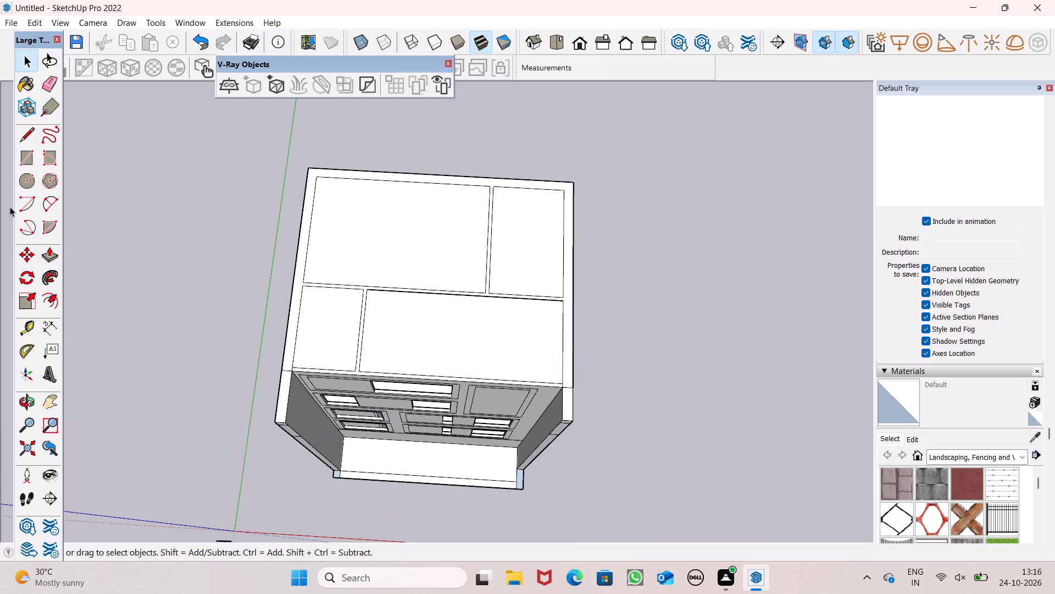
double_click(34, 138)
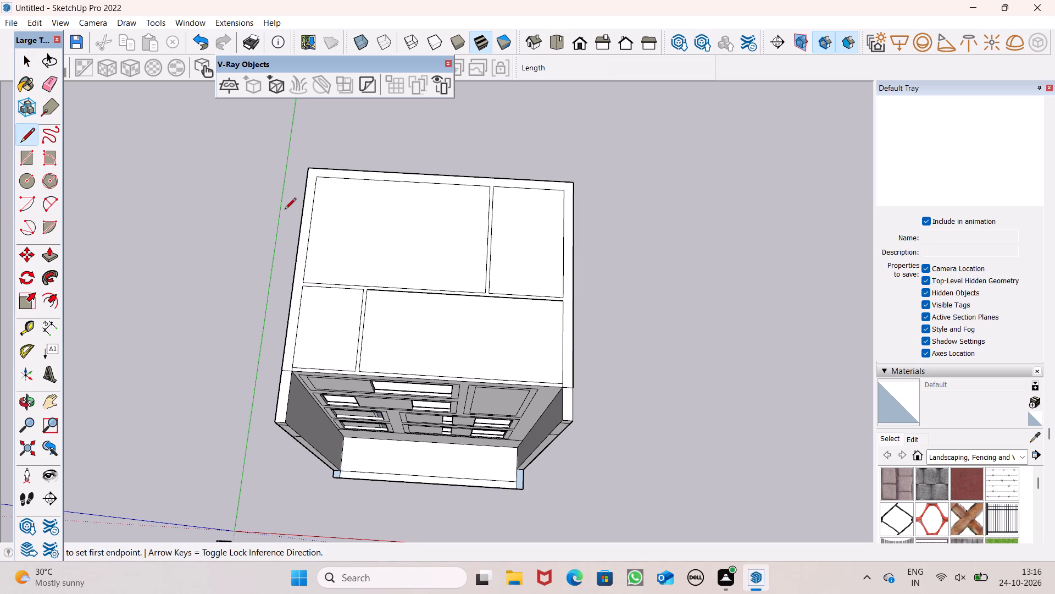
scroll(318, 295, "up", 14)
left_click(287, 282)
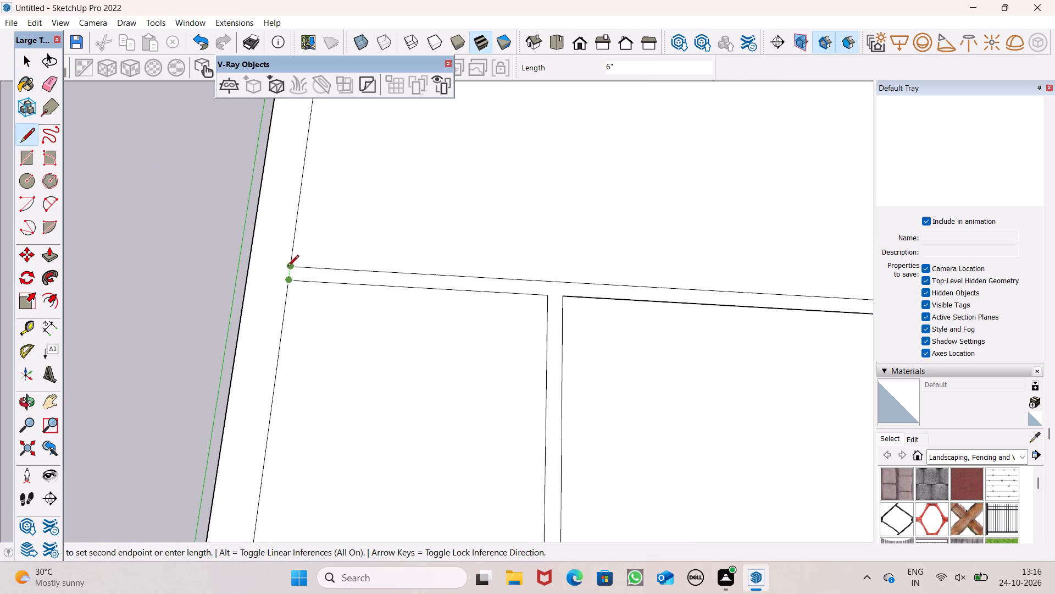
left_click(288, 265)
scroll(224, 338, "down", 6)
scroll(464, 99, "down", 1)
Draw a short line closing the rear end of the partition between the two rear rooms.
scroll(590, 154, "up", 3)
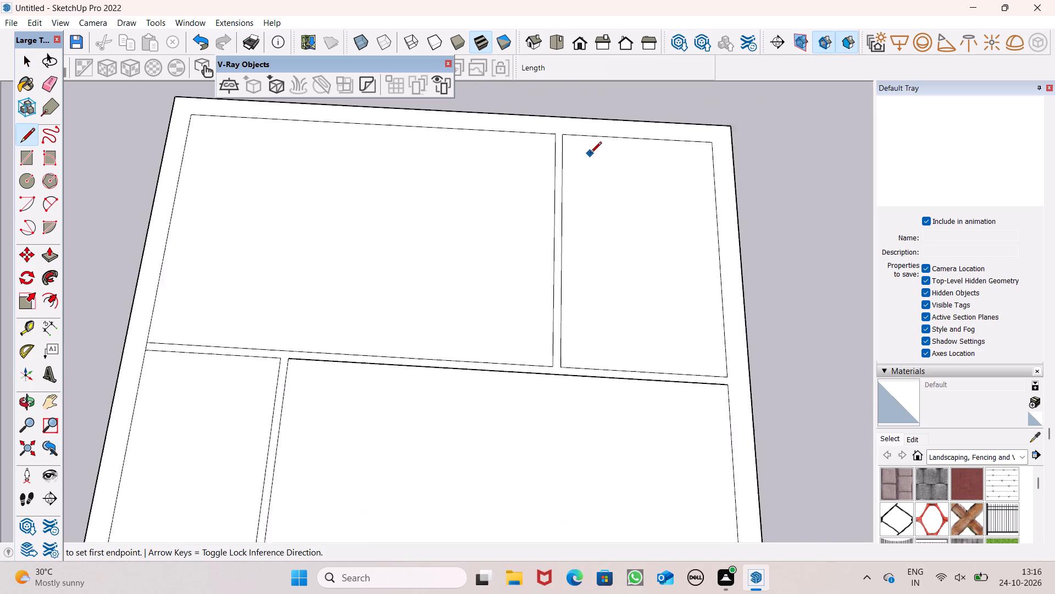
scroll(590, 154, "up", 12)
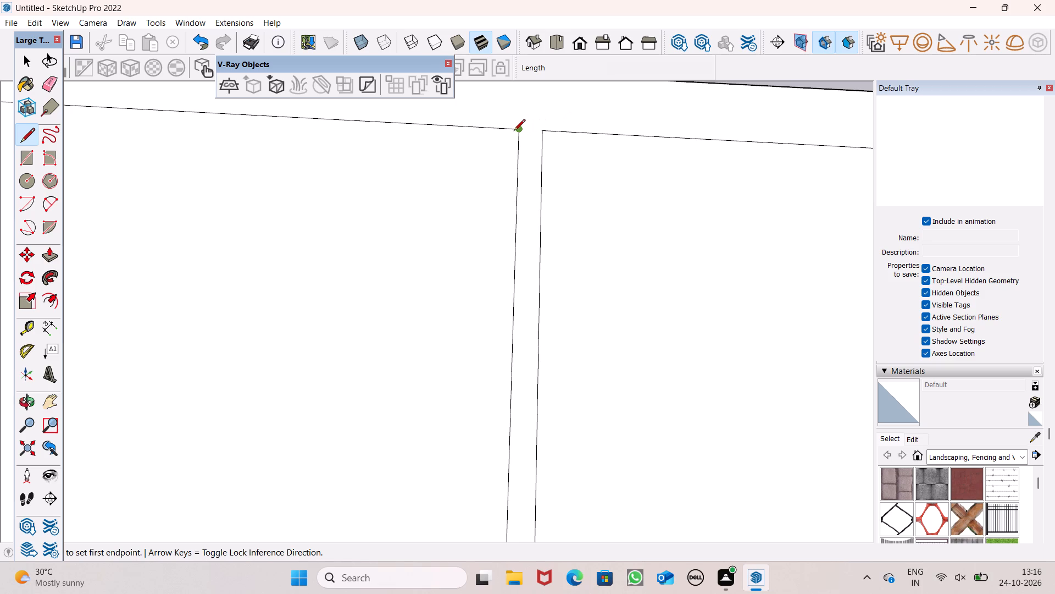
left_click(514, 131)
left_click(549, 131)
scroll(296, 152, "down", 7)
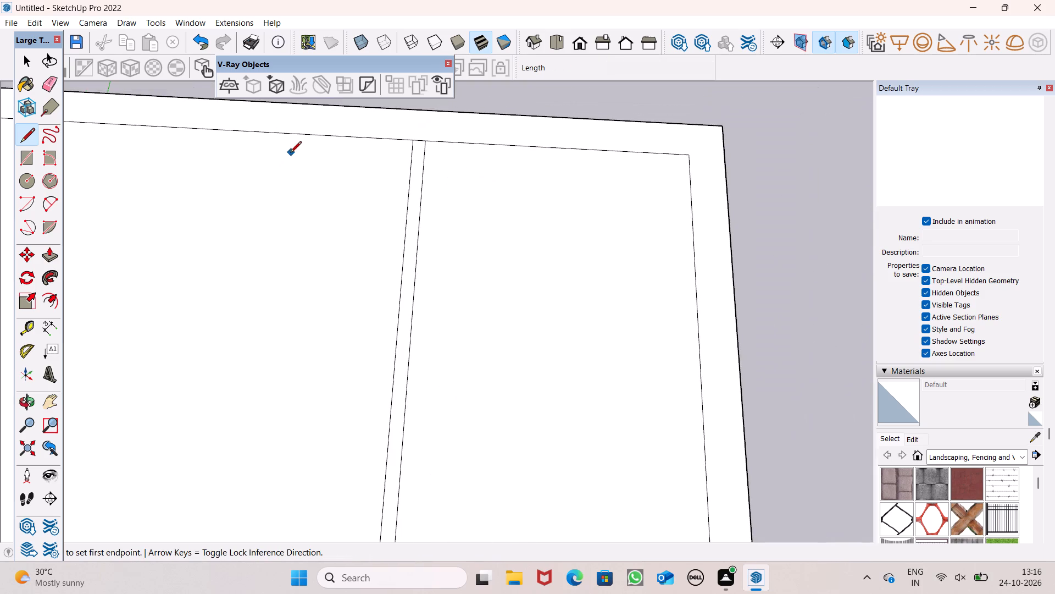
Draw a short line closing the cross partition's right end at the side wall on the roof.
scroll(469, 150, "down", 7)
scroll(525, 121, "down", 6)
scroll(595, 266, "up", 8)
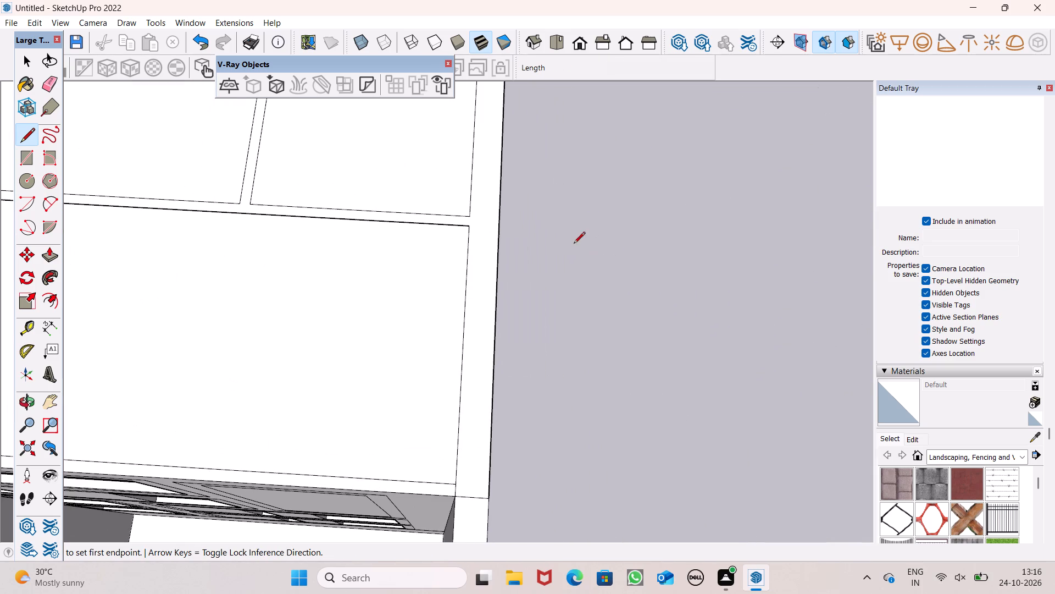
scroll(469, 232, "up", 7)
left_click(471, 200)
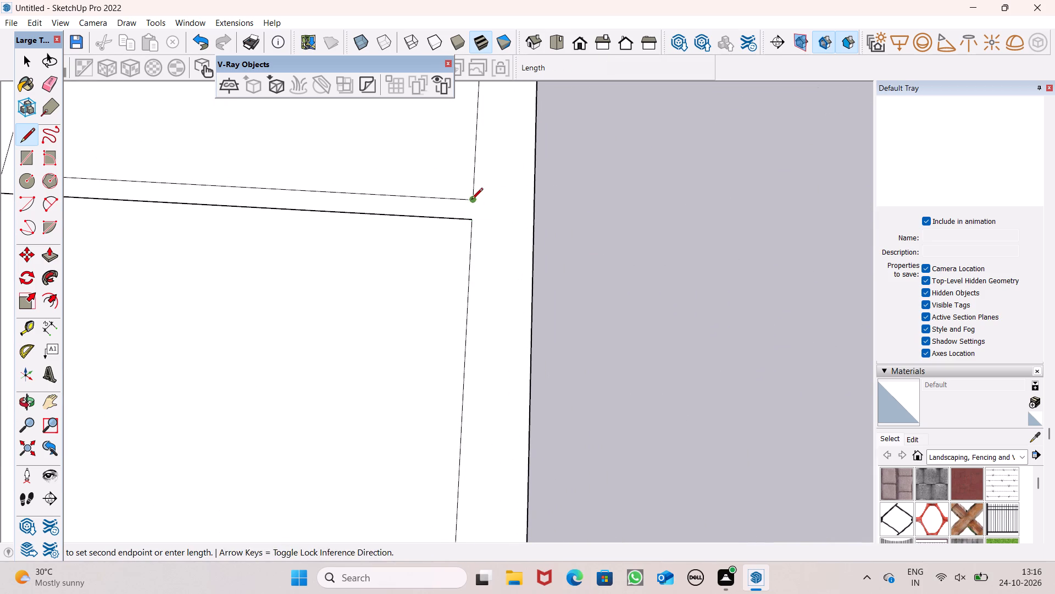
left_click(467, 218)
scroll(509, 178, "down", 4)
key("space")
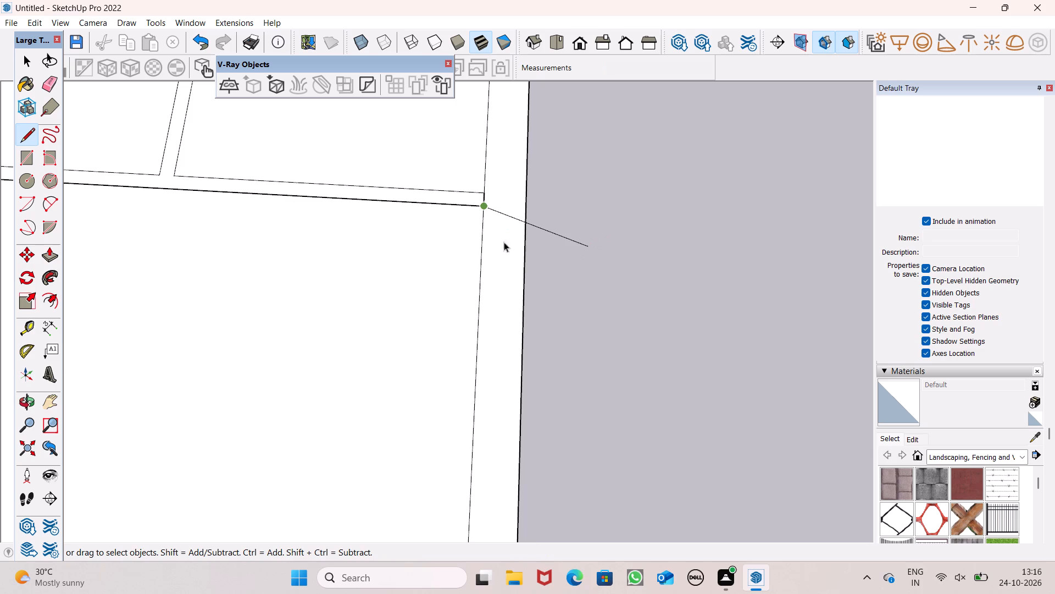
Examine the cross partition's right end and the whole roof's partition edges from several angles.
scroll(481, 194, "up", 8)
scroll(427, 239, "up", 8)
scroll(465, 210, "up", 2)
middle_click_drag(465, 210, 447, 256)
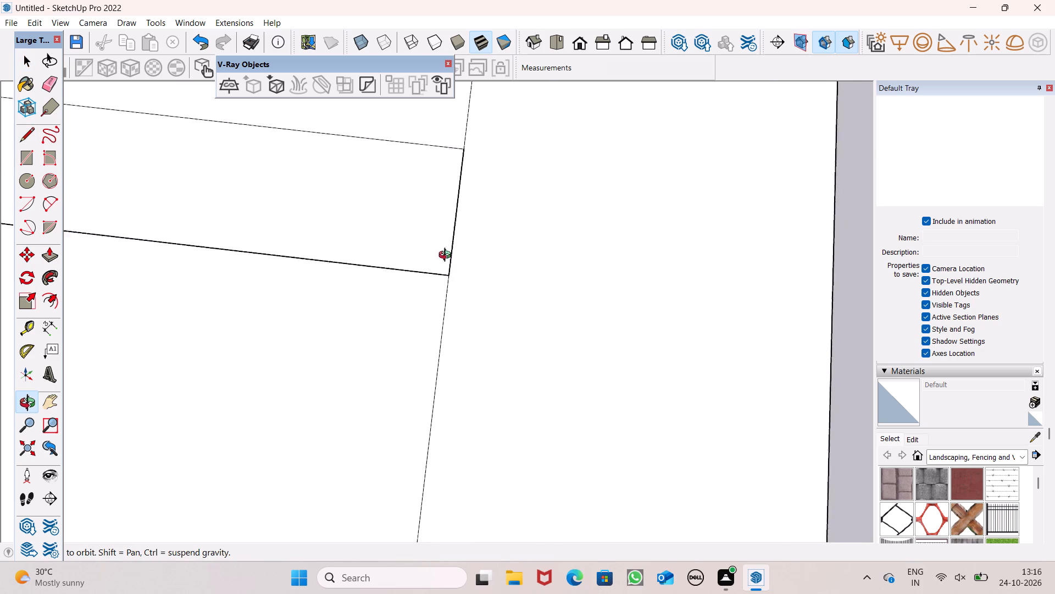
middle_click_drag(447, 256, 448, 0)
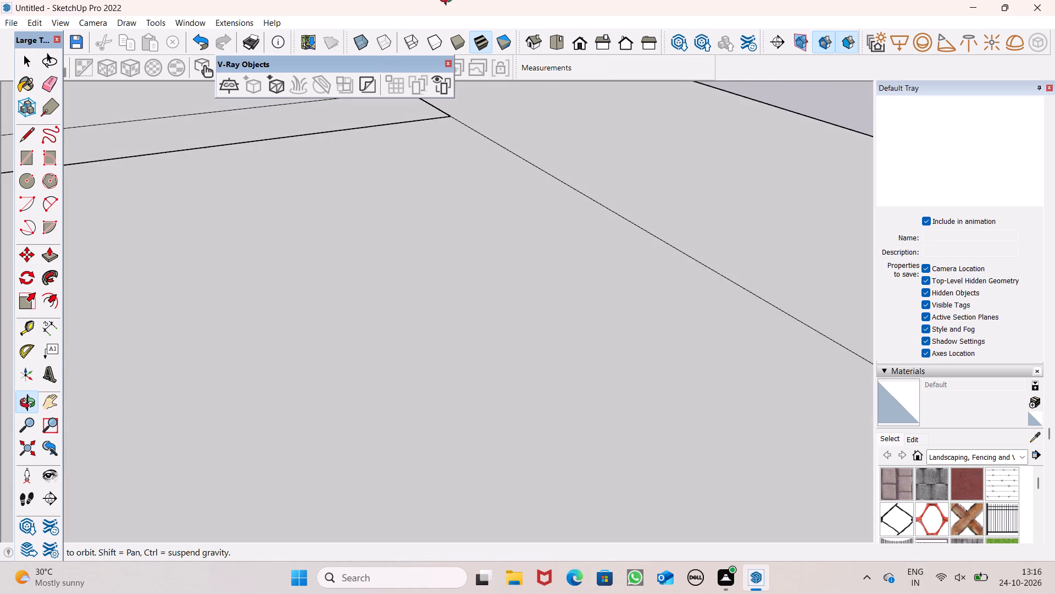
middle_click_drag(448, 0, 435, 84)
scroll(421, 229, "down", 6)
scroll(489, 164, "down", 12)
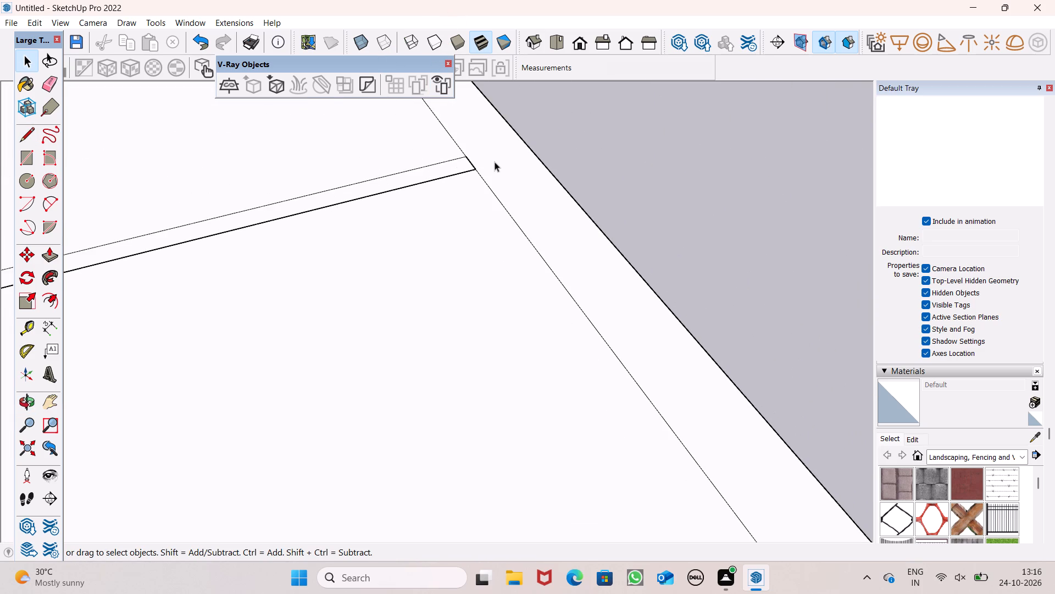
scroll(511, 133, "down", 16)
middle_click_drag(422, 244, 395, 299)
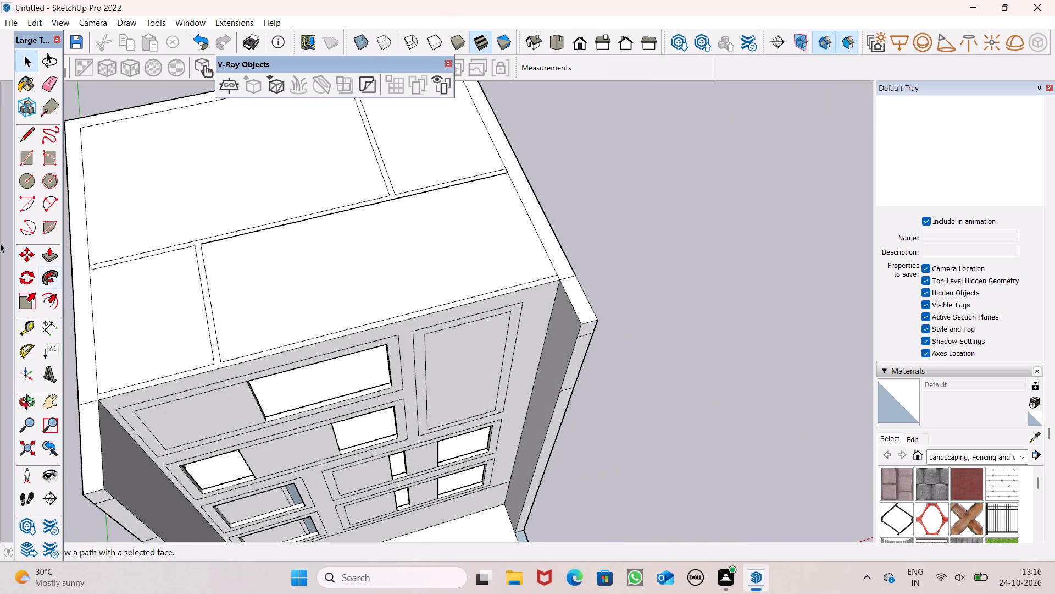
Draw a short line closing the front end of the partition between the two front rooms.
left_click(29, 137)
scroll(219, 408, "up", 6)
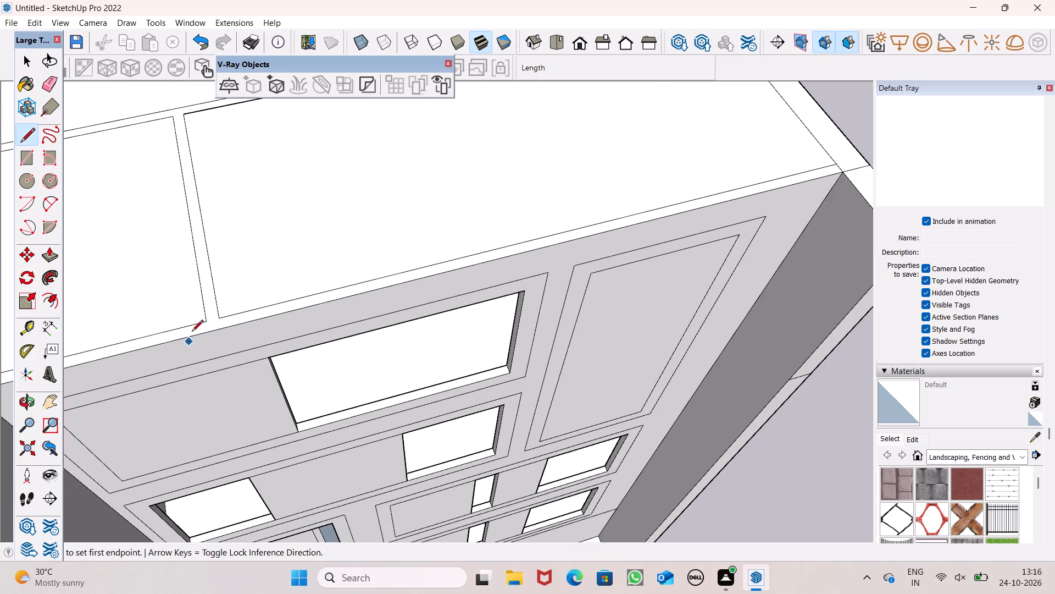
scroll(210, 317, "up", 7)
left_click(201, 323)
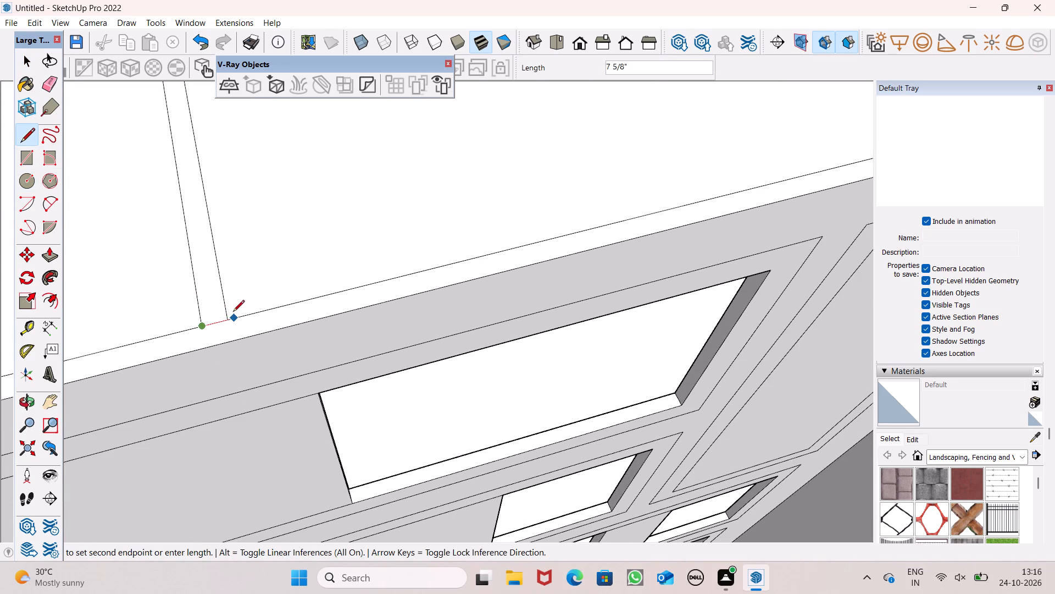
left_click(222, 314)
scroll(391, 252, "down", 8)
scroll(353, 386, "down", 6)
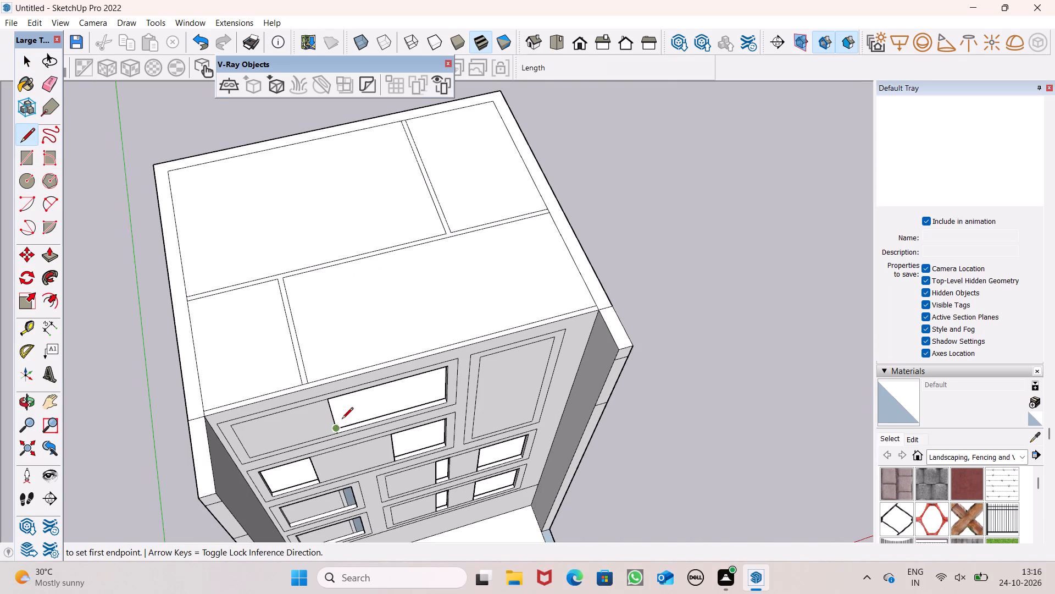
Erase the cross partition's edges between the large rear room and the small front room on the roof.
left_click(46, 85)
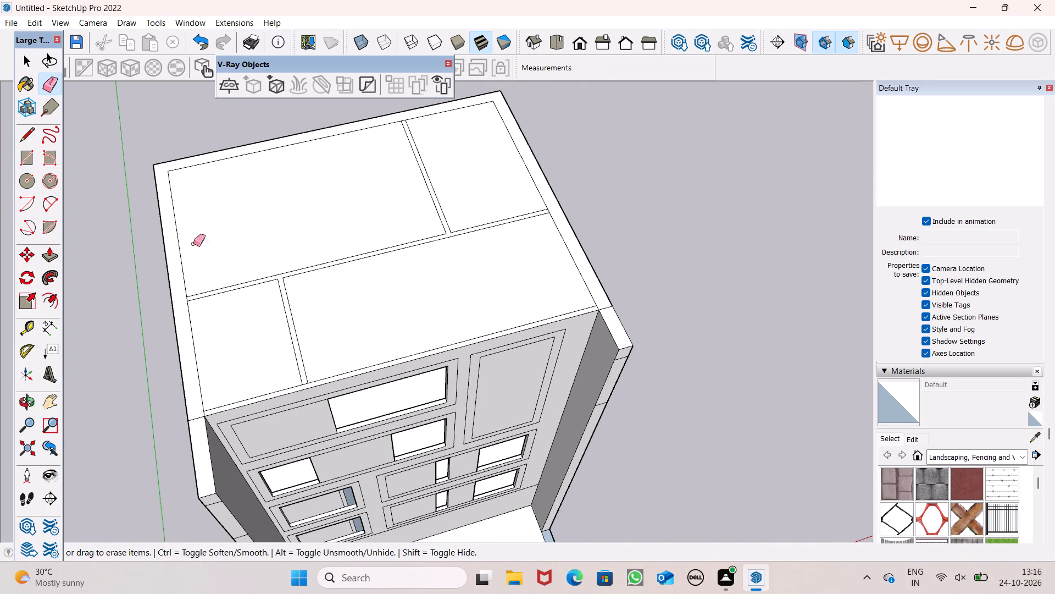
left_click_drag(224, 283, 256, 294)
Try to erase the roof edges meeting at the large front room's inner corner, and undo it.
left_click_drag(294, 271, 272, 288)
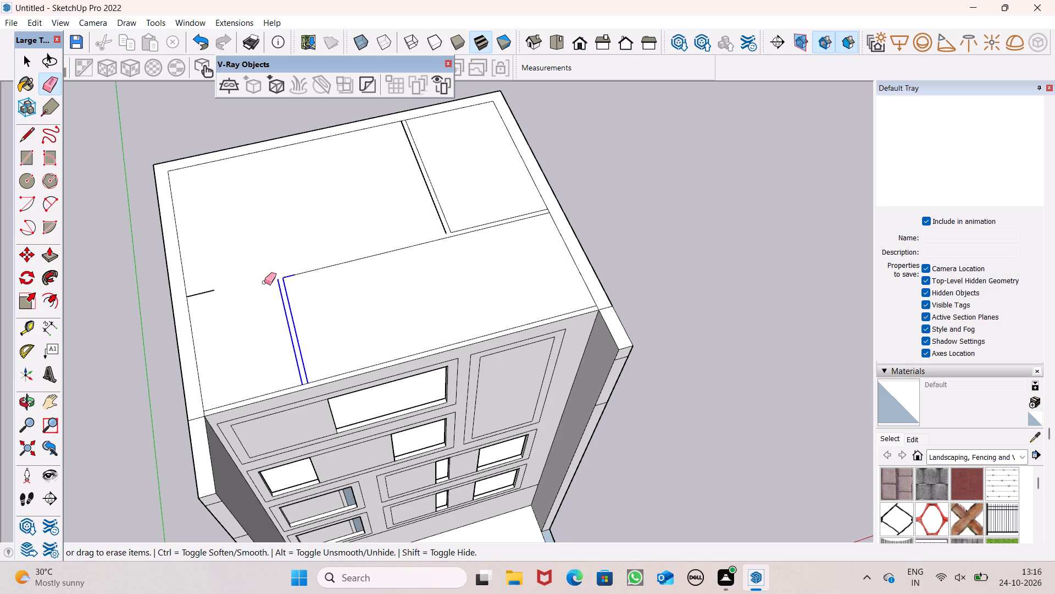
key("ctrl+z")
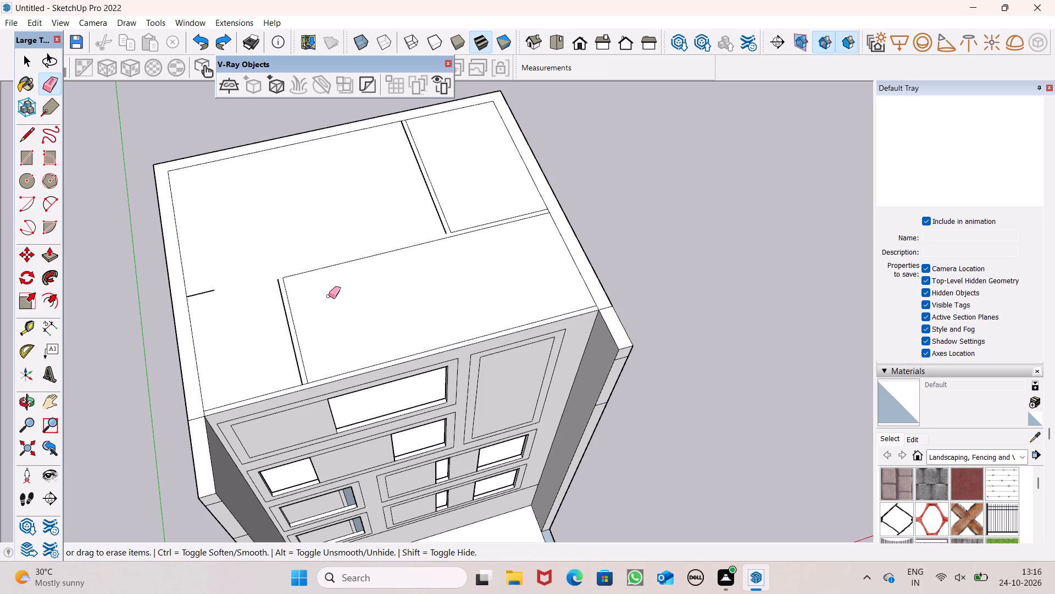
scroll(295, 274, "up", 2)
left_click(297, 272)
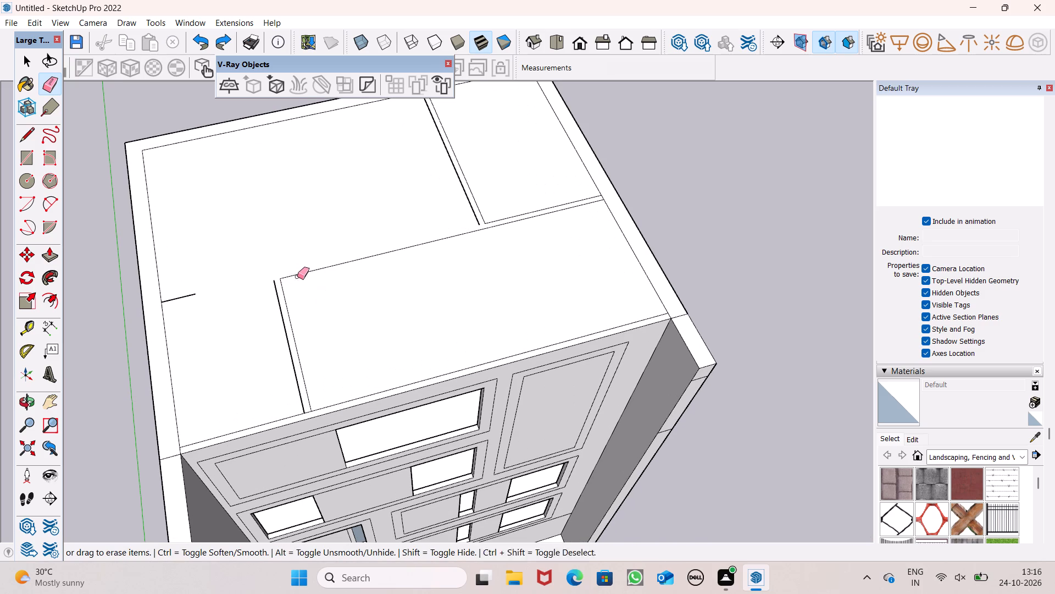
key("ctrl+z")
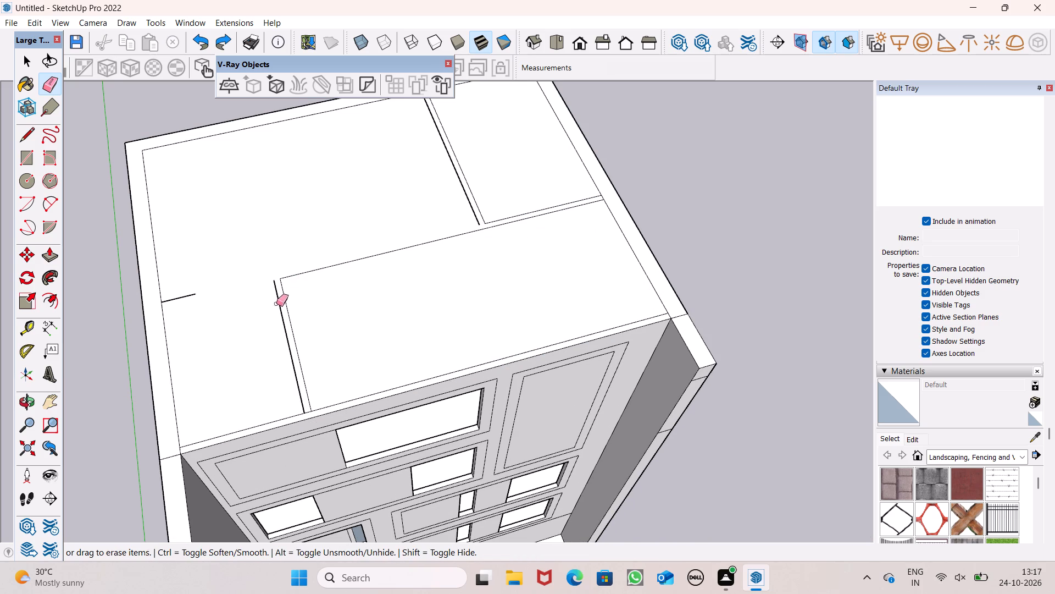
Erase the remaining partition edges beside the small front room and around the smaller rear room on the roof.
double_click(278, 310)
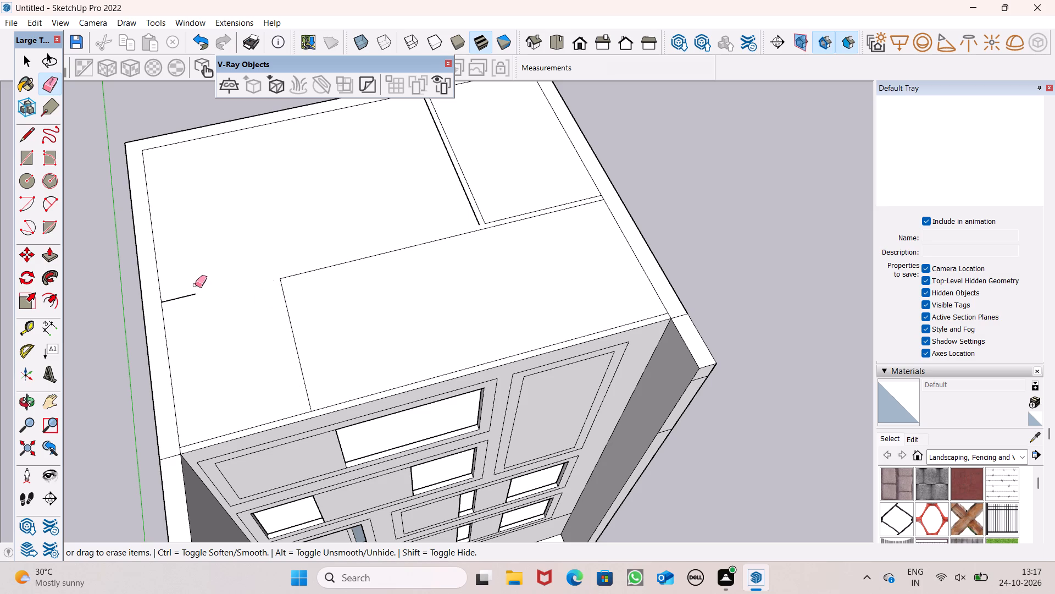
left_click_drag(194, 285, 187, 295)
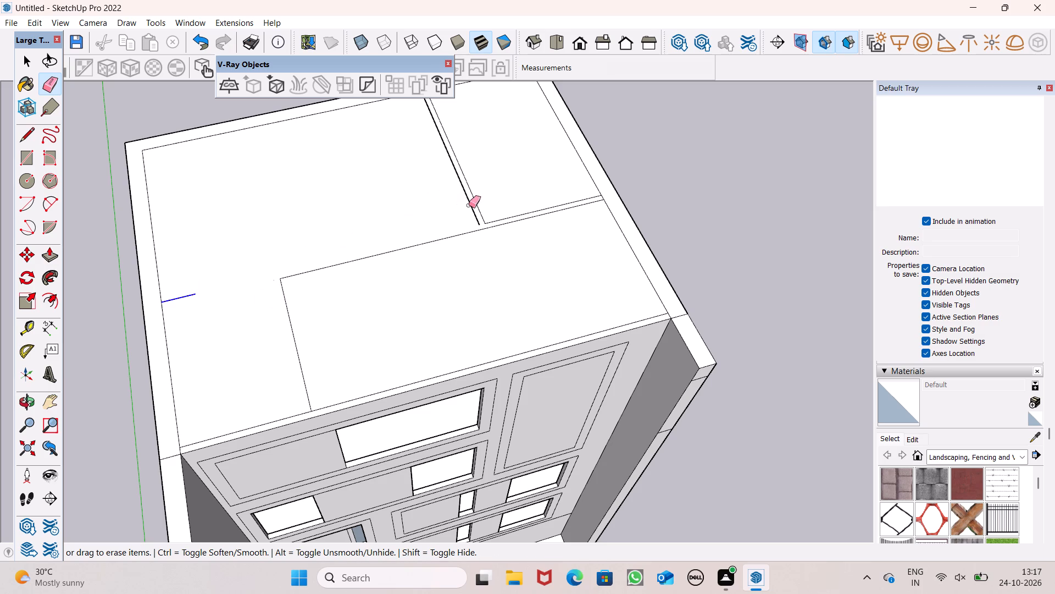
left_click_drag(474, 205, 467, 212)
left_click(481, 207)
left_click_drag(500, 213, 507, 219)
left_click_drag(504, 217, 489, 221)
left_click_drag(504, 218, 502, 224)
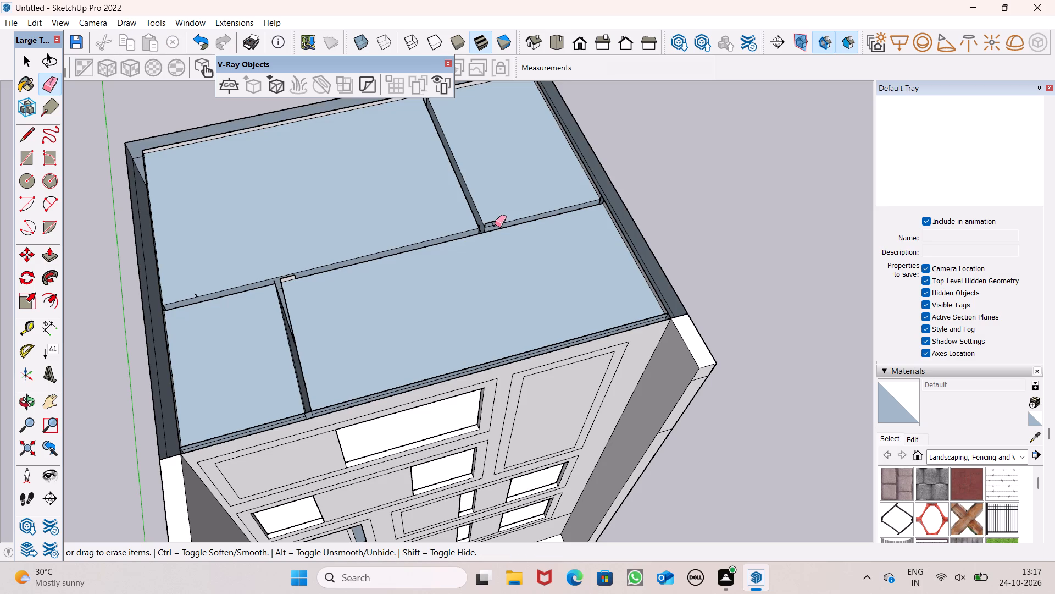
key("ctrl+z")
scroll(492, 229, "up", 6)
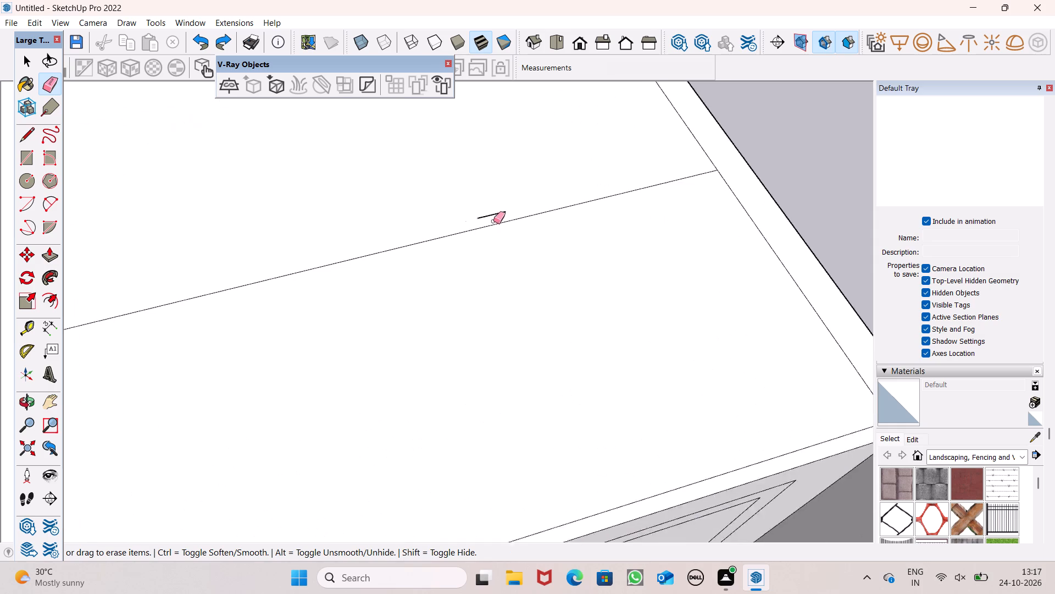
Erase the short stray edge beside the long dividing line on the building's roof.
scroll(493, 221, "up", 9)
left_click_drag(490, 210, 490, 220)
scroll(440, 211, "down", 6)
scroll(479, 238, "down", 7)
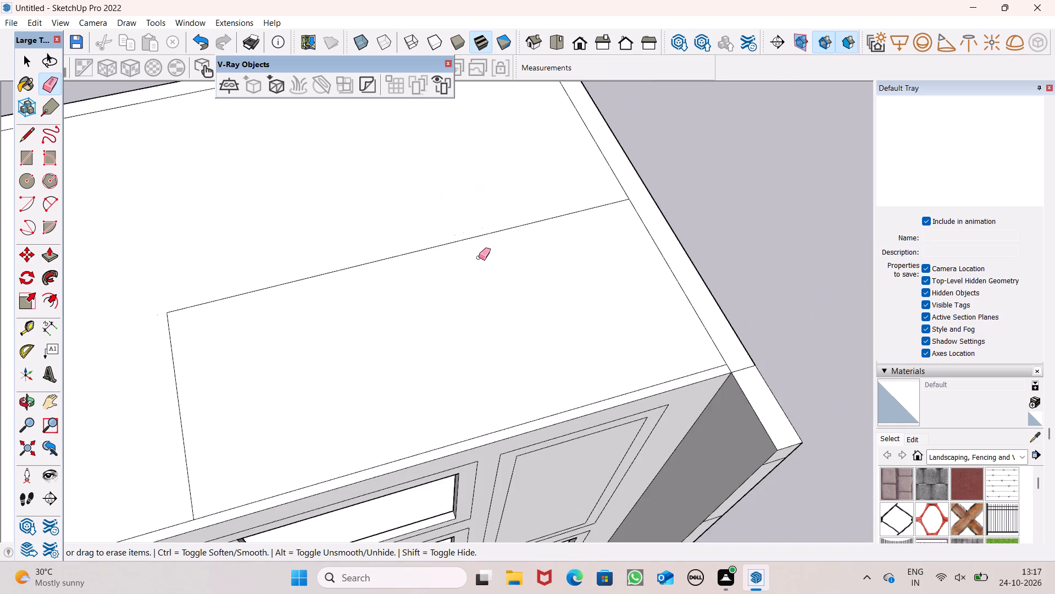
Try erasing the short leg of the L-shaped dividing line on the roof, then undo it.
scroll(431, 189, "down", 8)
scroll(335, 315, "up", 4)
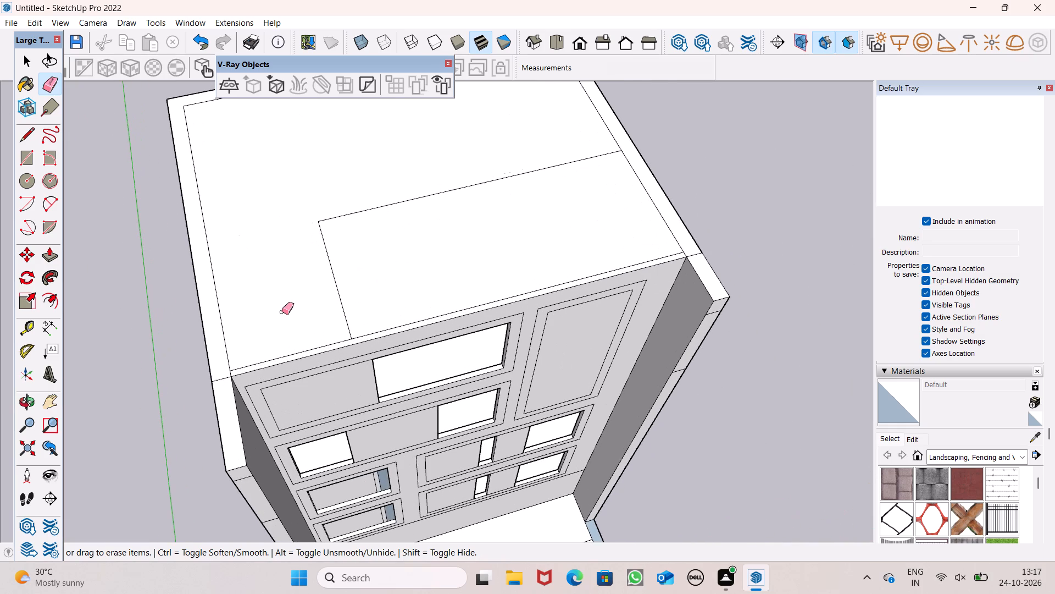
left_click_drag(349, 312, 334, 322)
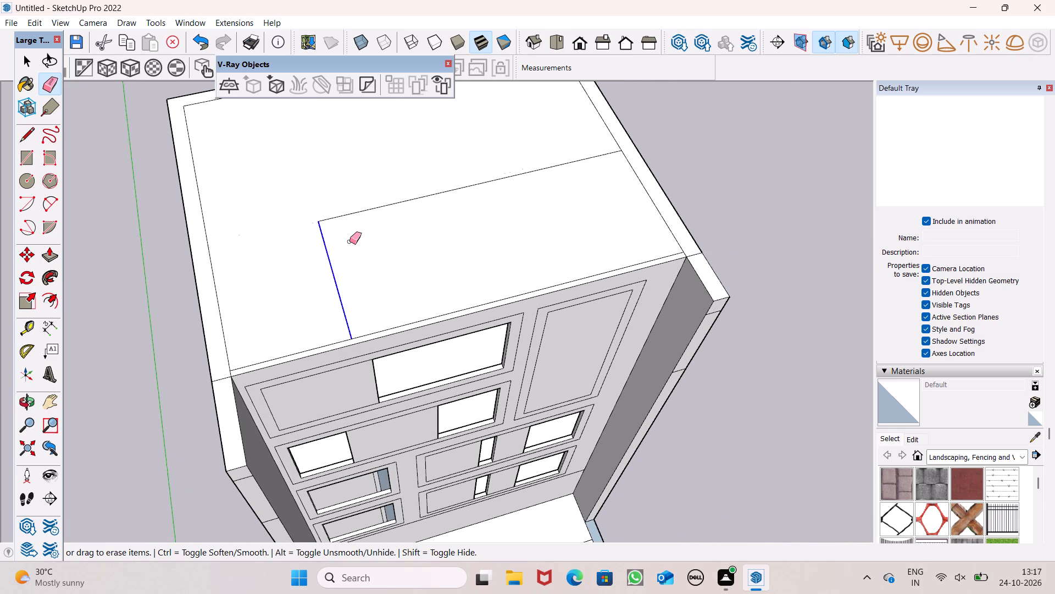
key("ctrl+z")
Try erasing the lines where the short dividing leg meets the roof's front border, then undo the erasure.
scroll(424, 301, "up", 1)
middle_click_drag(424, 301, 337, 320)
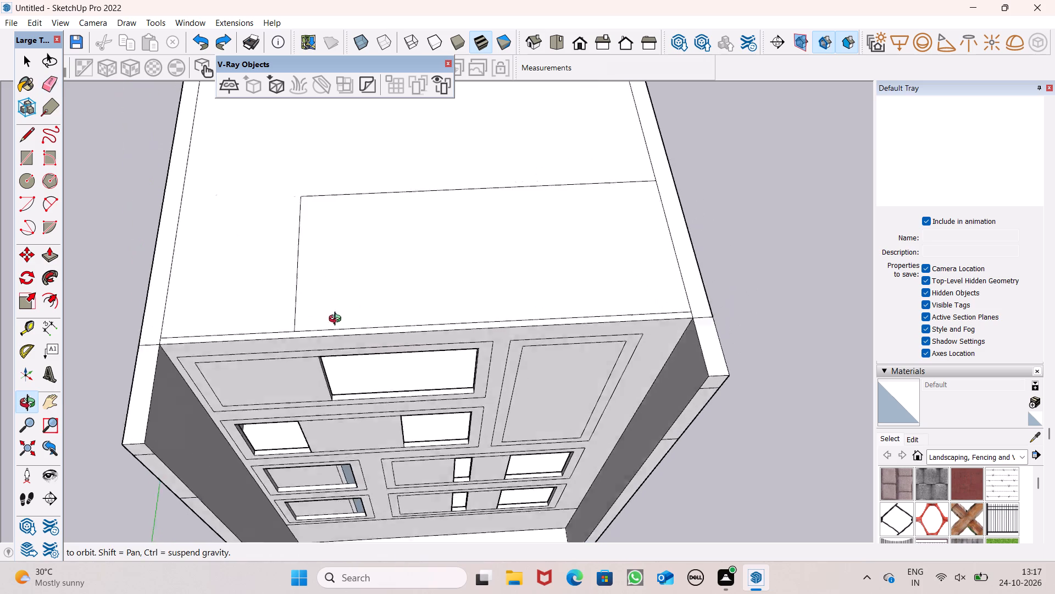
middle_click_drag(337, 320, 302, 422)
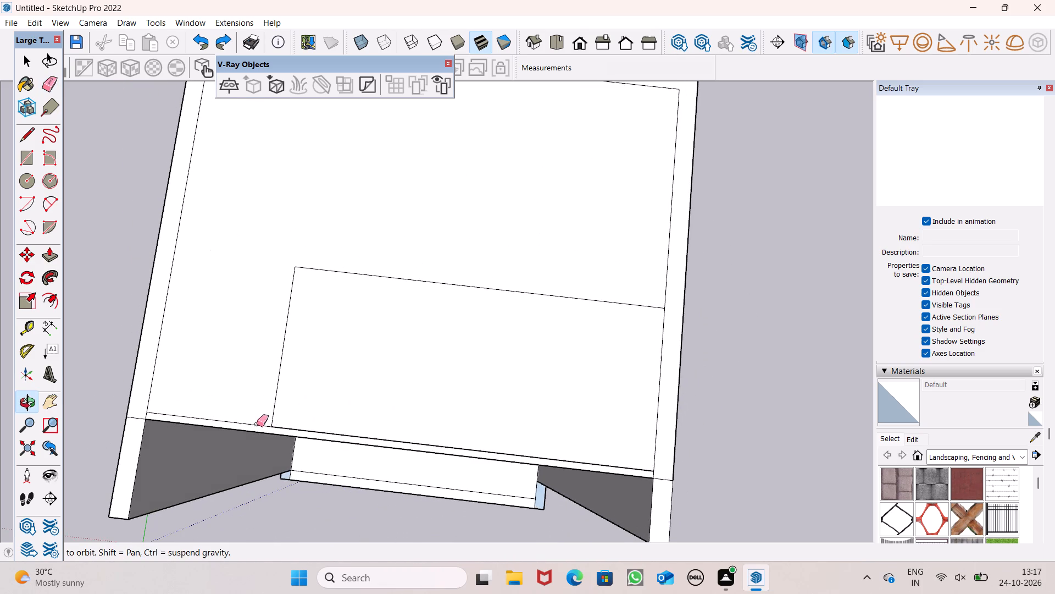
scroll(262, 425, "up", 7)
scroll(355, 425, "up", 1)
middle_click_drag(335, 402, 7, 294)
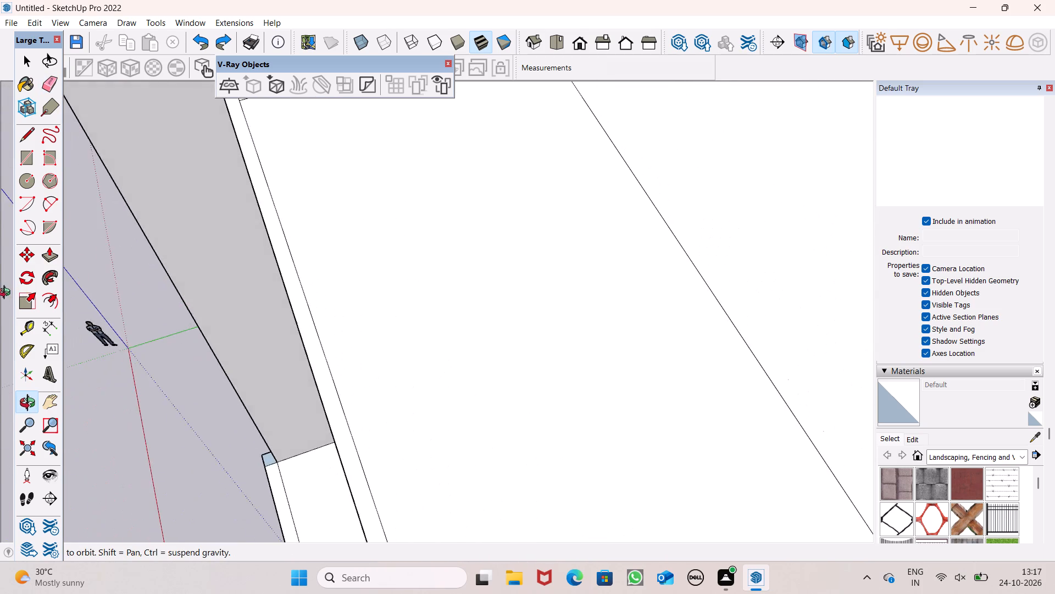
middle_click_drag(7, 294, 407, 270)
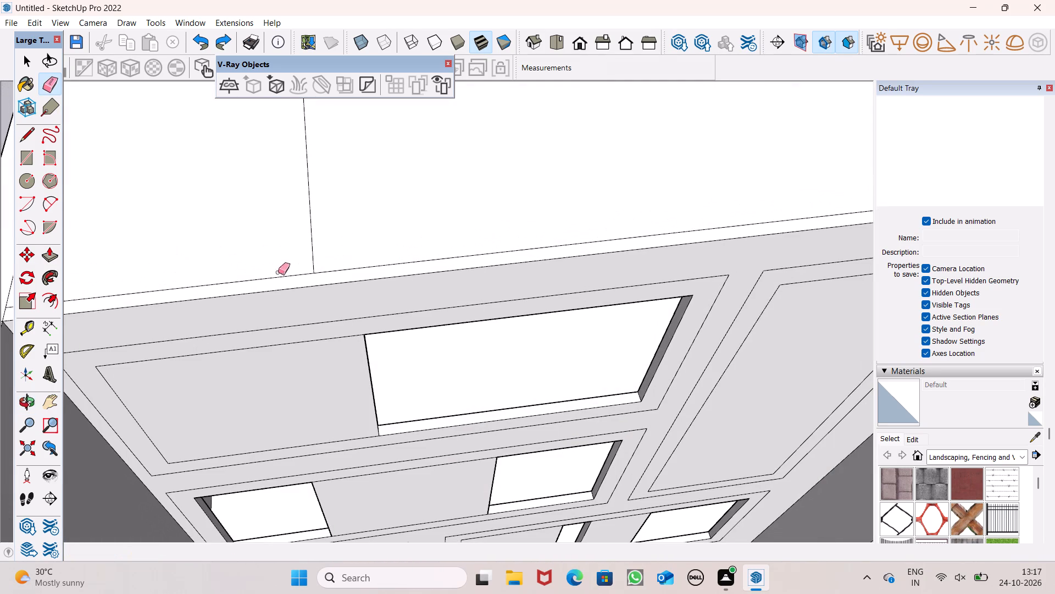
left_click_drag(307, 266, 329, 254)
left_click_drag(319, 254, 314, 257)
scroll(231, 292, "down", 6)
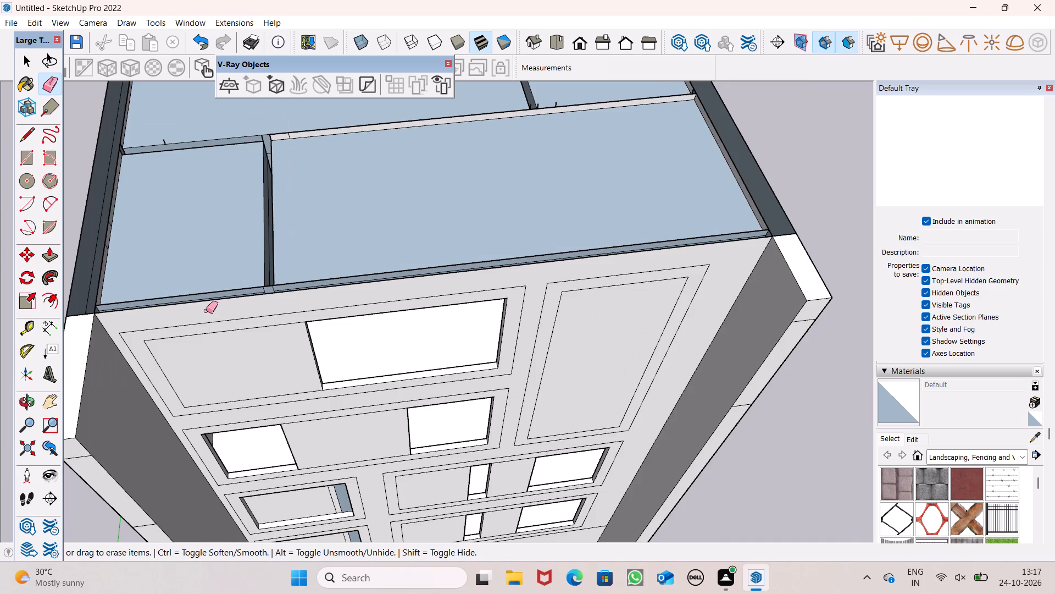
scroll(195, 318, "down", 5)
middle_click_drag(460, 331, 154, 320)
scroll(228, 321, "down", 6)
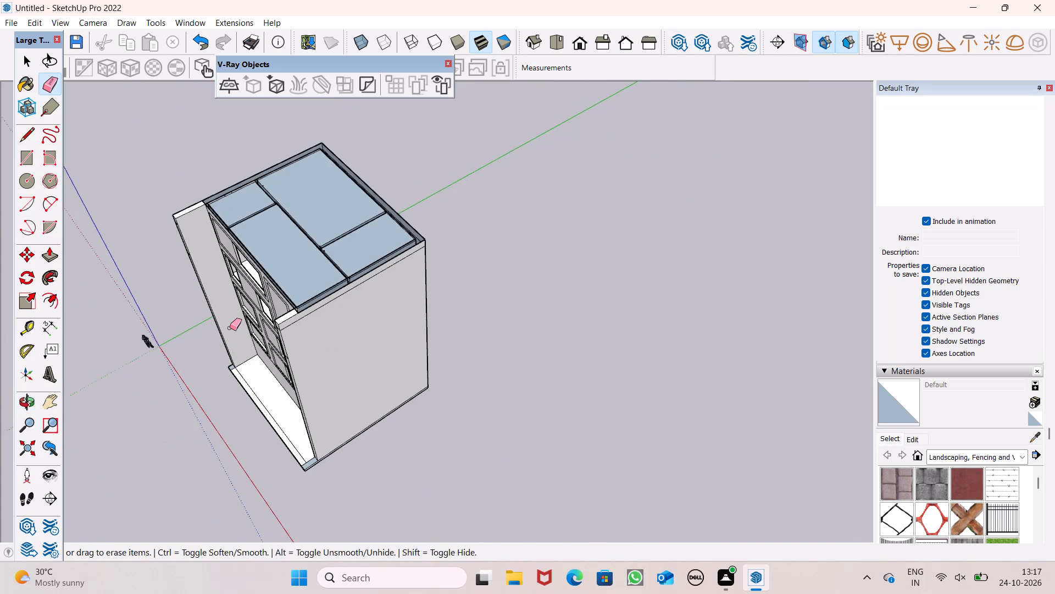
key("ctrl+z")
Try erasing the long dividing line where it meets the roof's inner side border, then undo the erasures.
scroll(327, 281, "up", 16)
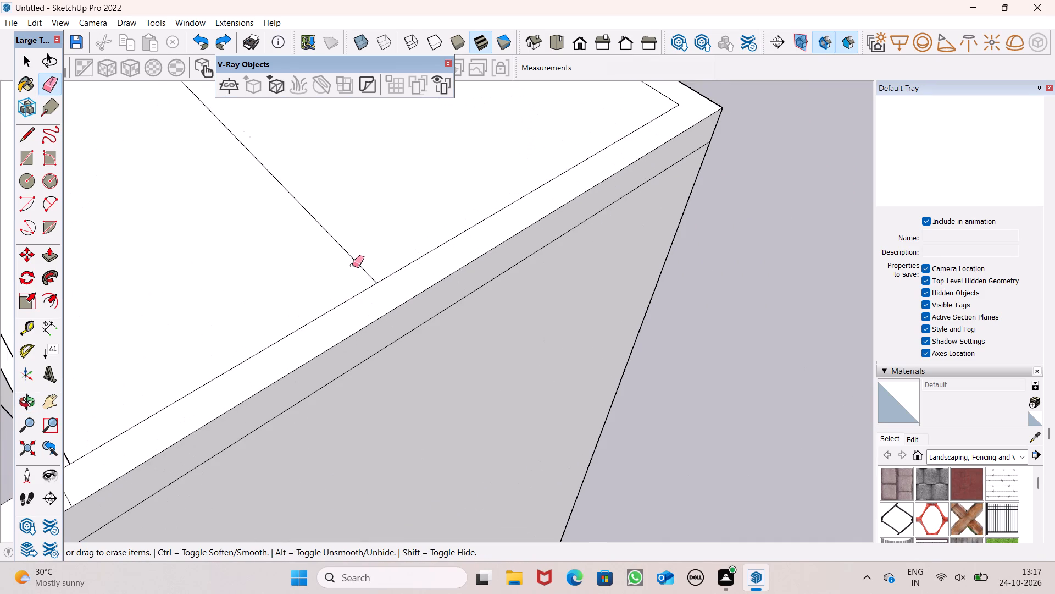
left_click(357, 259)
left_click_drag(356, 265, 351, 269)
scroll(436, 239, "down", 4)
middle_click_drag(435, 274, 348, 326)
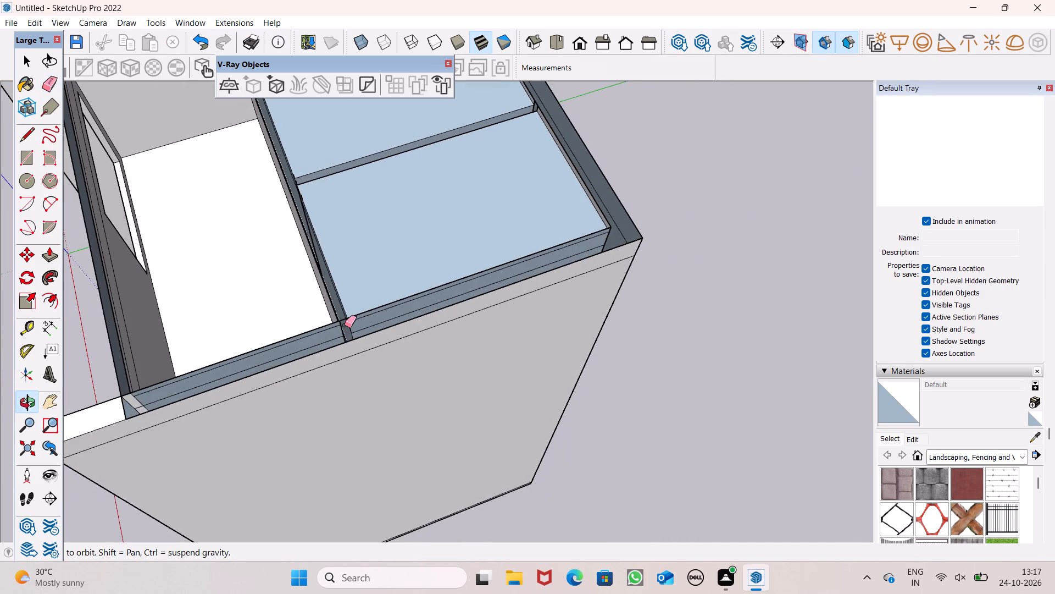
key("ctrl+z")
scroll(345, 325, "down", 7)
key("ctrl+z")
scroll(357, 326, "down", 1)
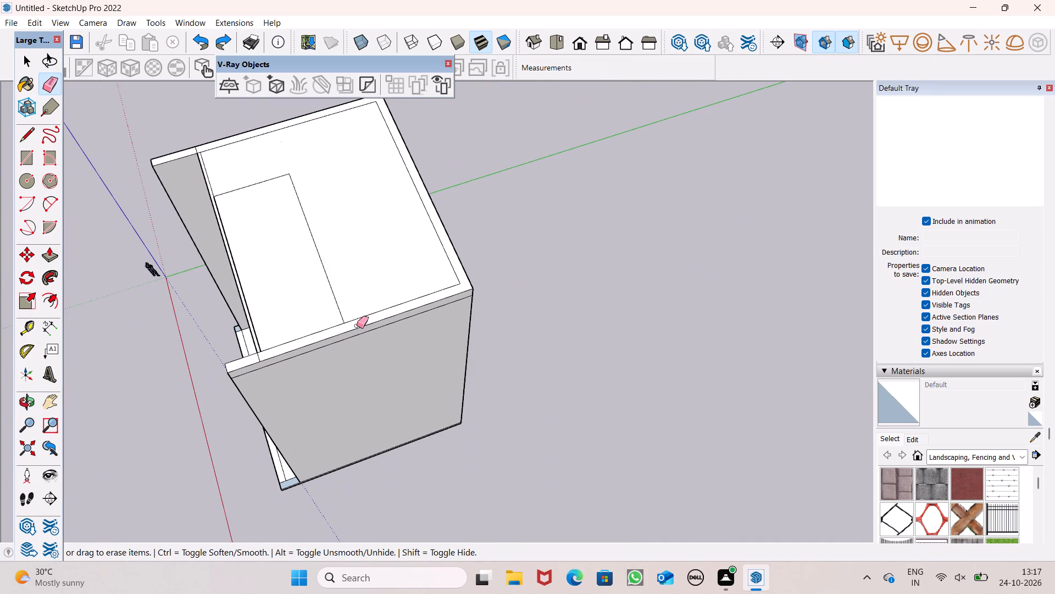
Erase the roof's inner front border line and the short leg of the L-shaped dividing line.
scroll(357, 326, "down", 1)
key("space")
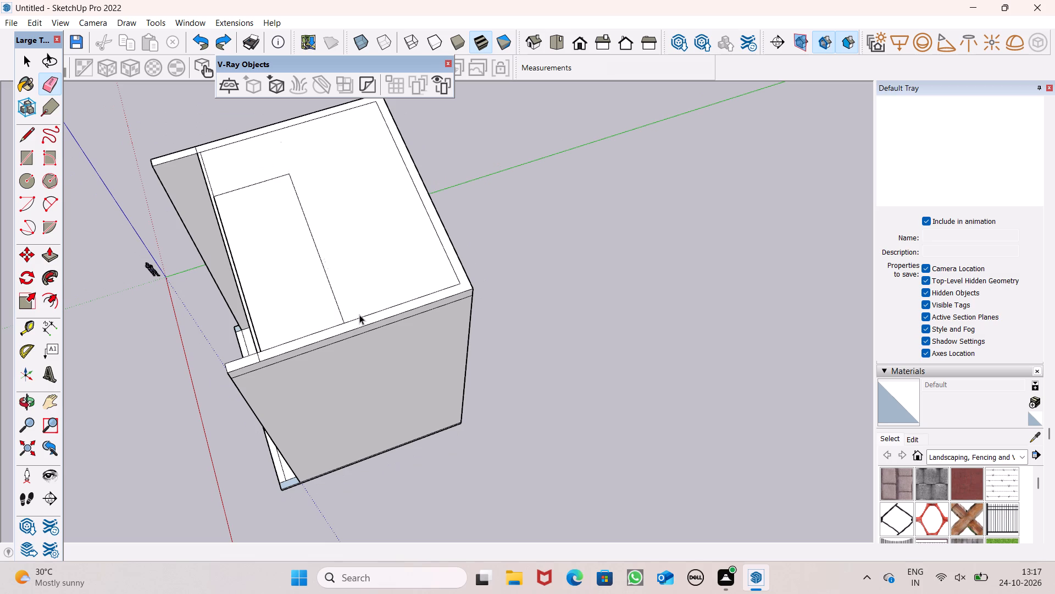
scroll(231, 304, "up", 3)
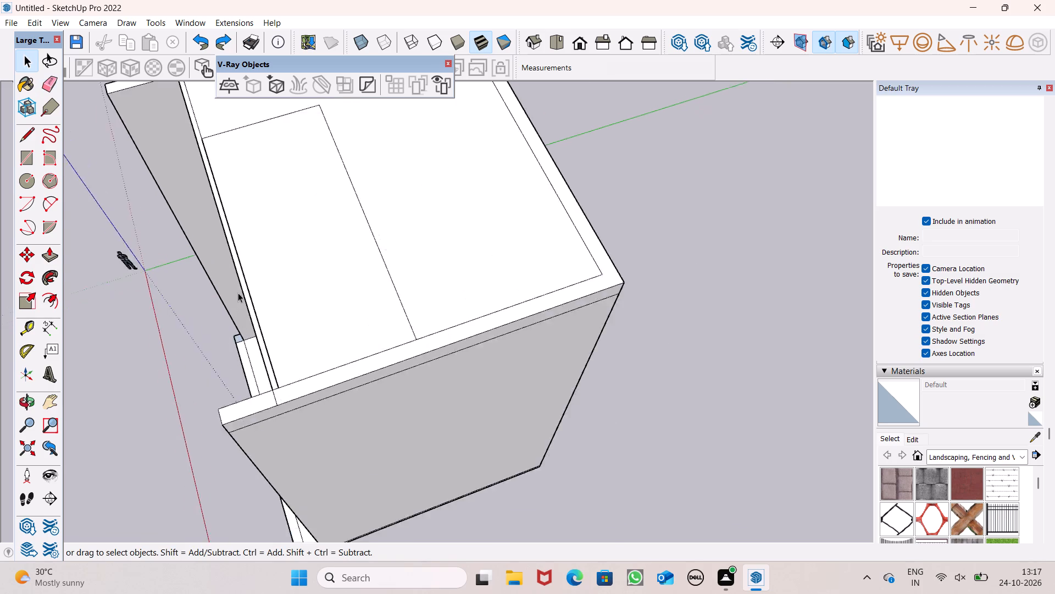
scroll(238, 293, "up", 6)
scroll(447, 461, "down", 15)
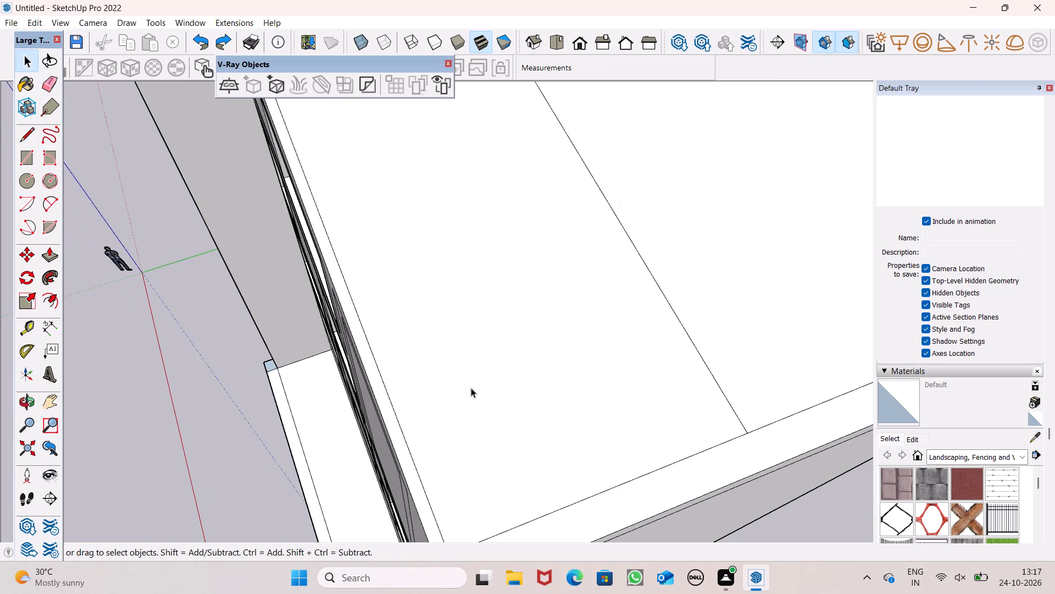
scroll(487, 295, "down", 6)
middle_click_drag(499, 366, 829, 378)
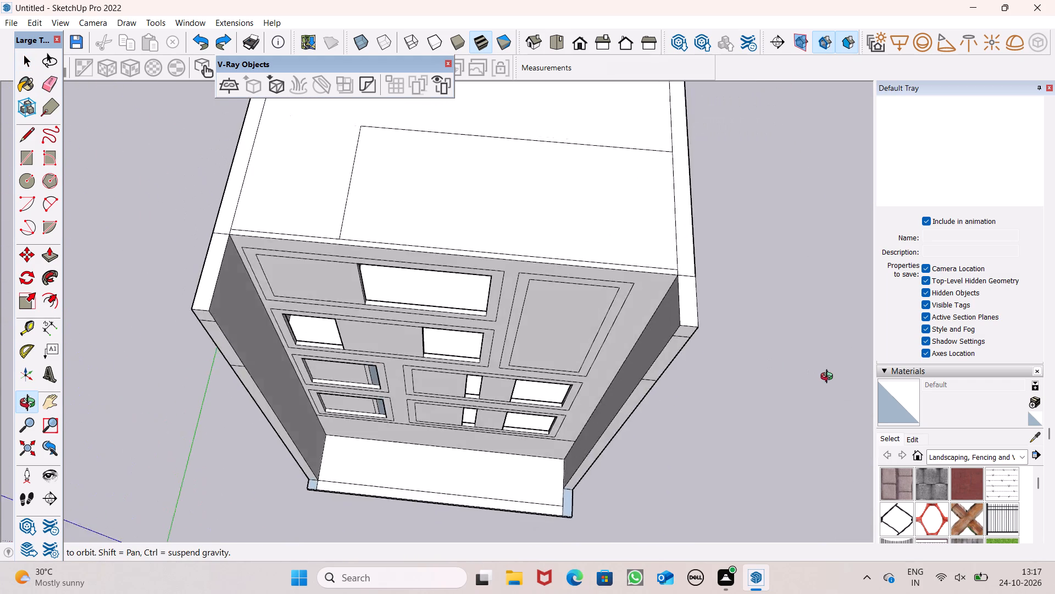
middle_click_drag(829, 378, 834, 430)
scroll(744, 390, "up", 6)
scroll(744, 390, "down", 3)
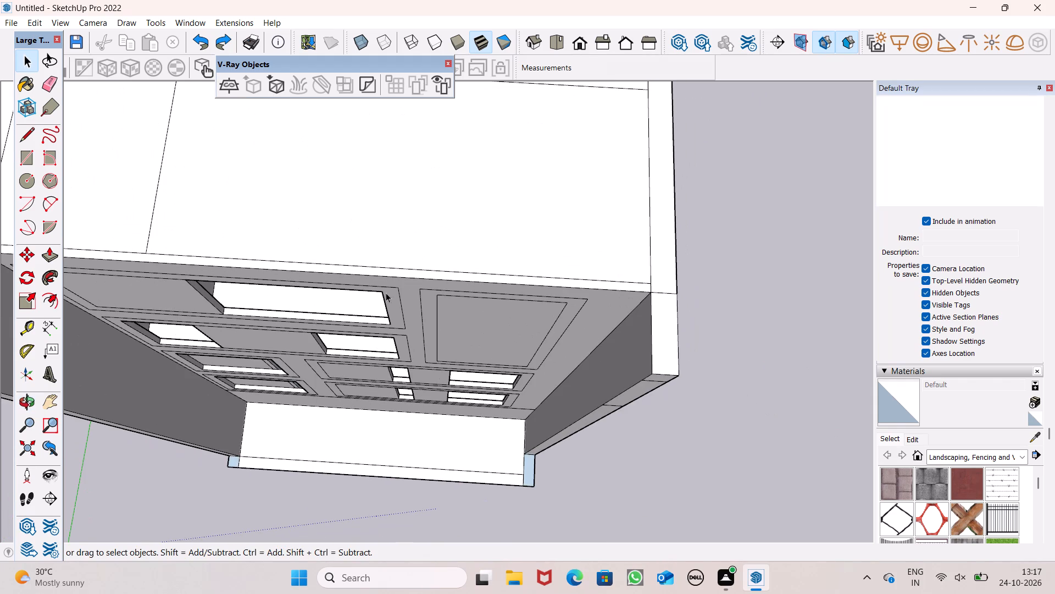
left_click(53, 79)
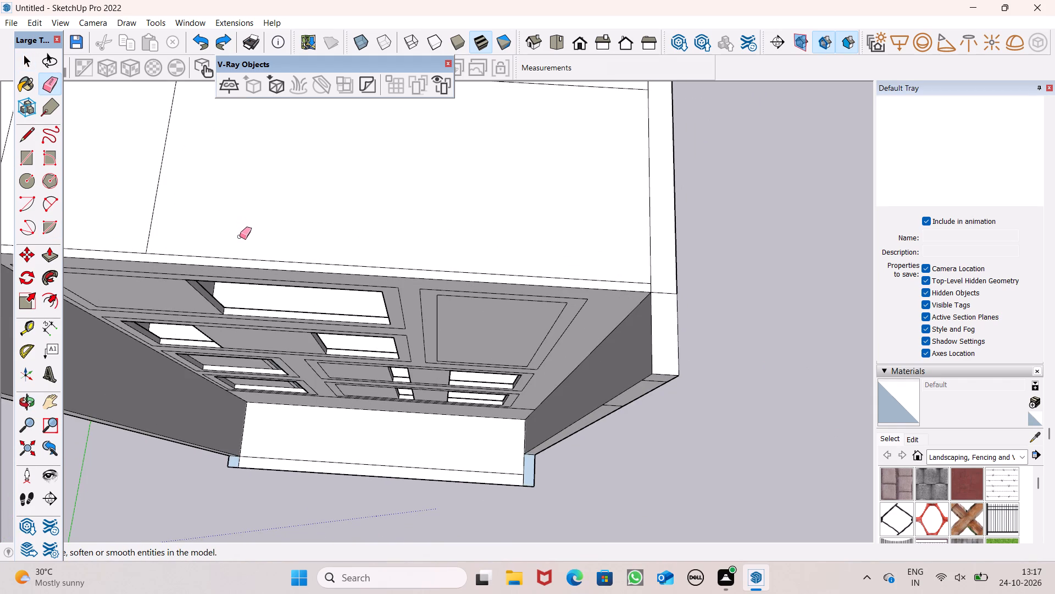
left_click_drag(233, 248, 232, 262)
left_click(151, 234)
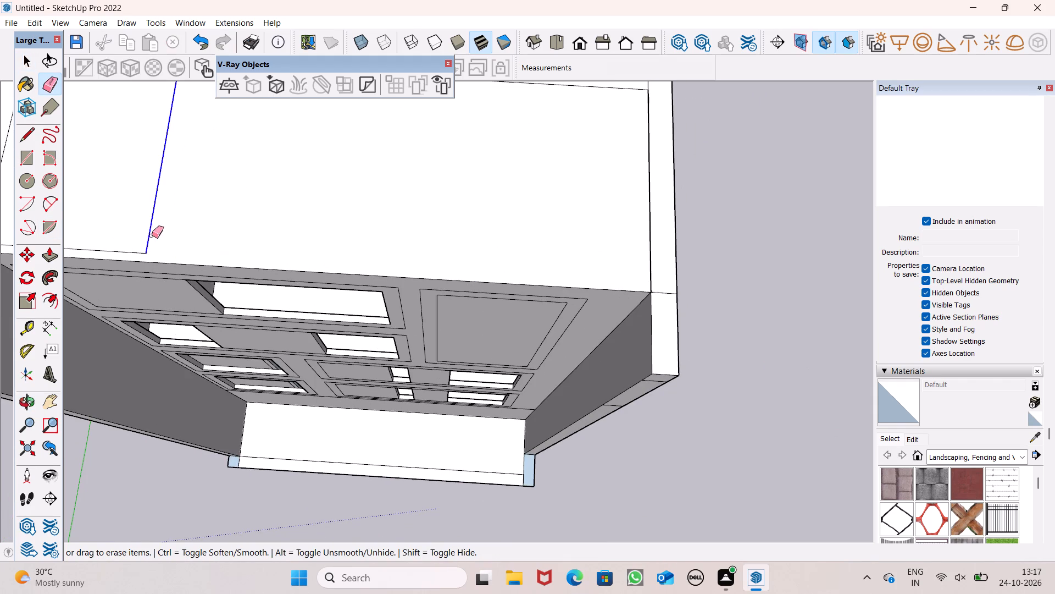
left_click_drag(140, 246, 138, 252)
Erase the remaining long dividing line from the roof's top face.
scroll(384, 211, "down", 7)
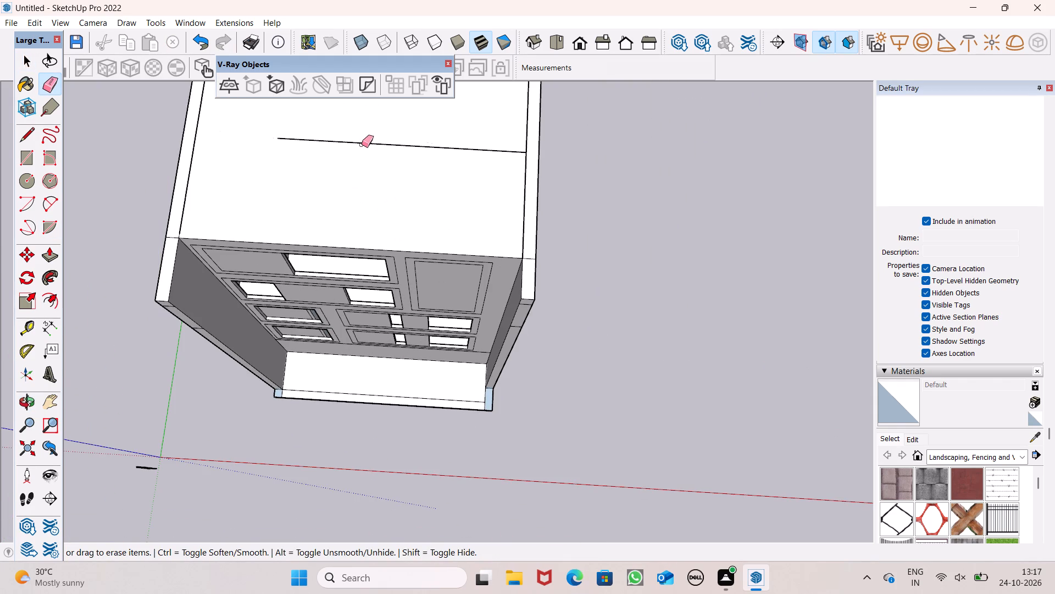
left_click_drag(363, 145, 367, 152)
left_click_drag(273, 133, 287, 142)
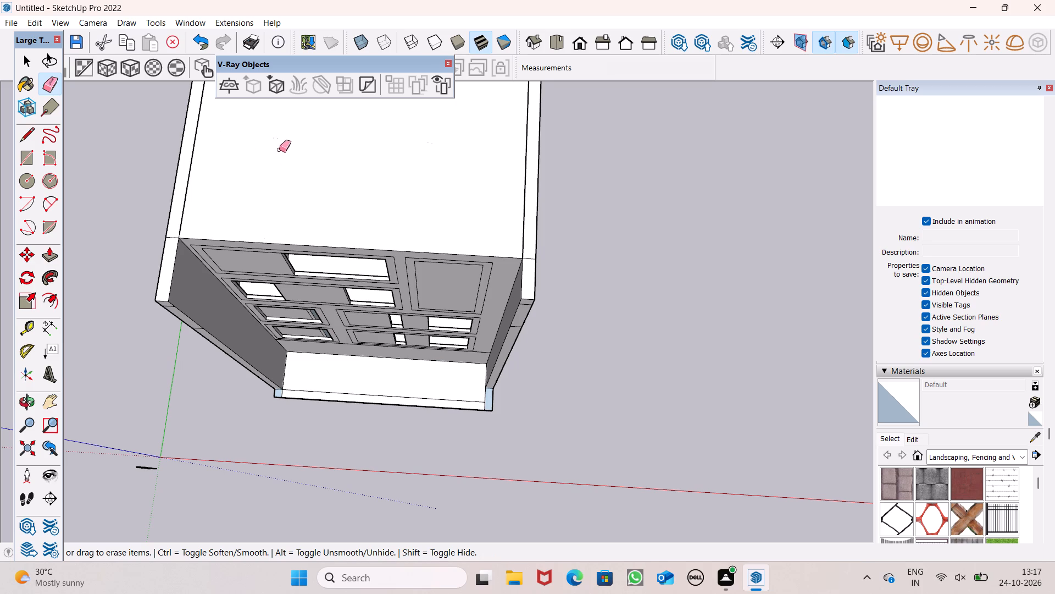
Examine the cleaned roof and the front facade from several angles.
scroll(296, 234, "down", 1)
middle_click_drag(342, 271, 97, 168)
scroll(344, 248, "down", 5)
middle_click_drag(404, 180, 757, 0)
scroll(414, 153, "up", 6)
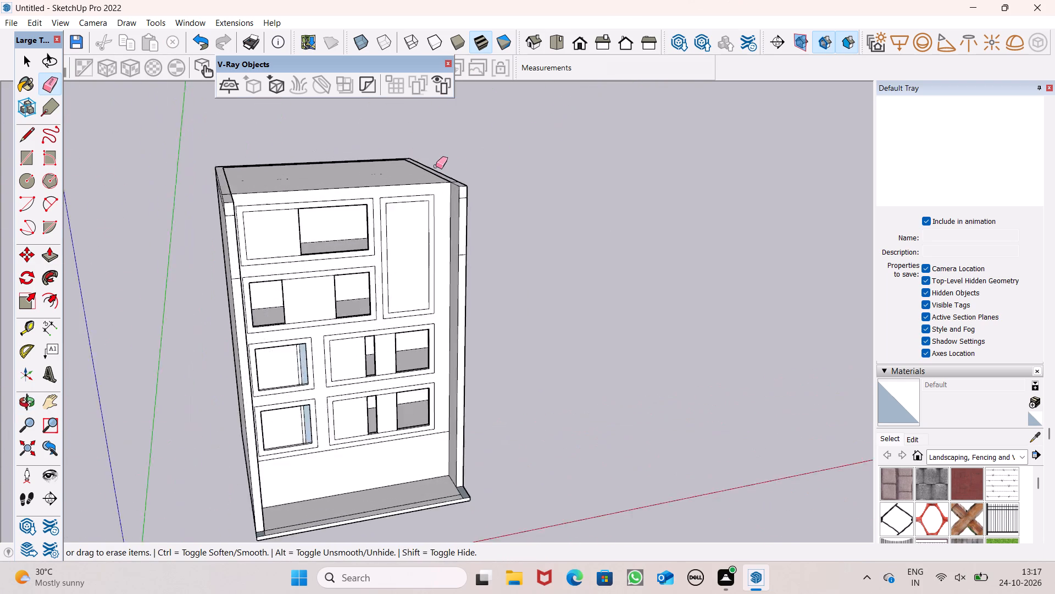
scroll(436, 166, "up", 3)
scroll(419, 227, "up", 10)
scroll(504, 201, "down", 6)
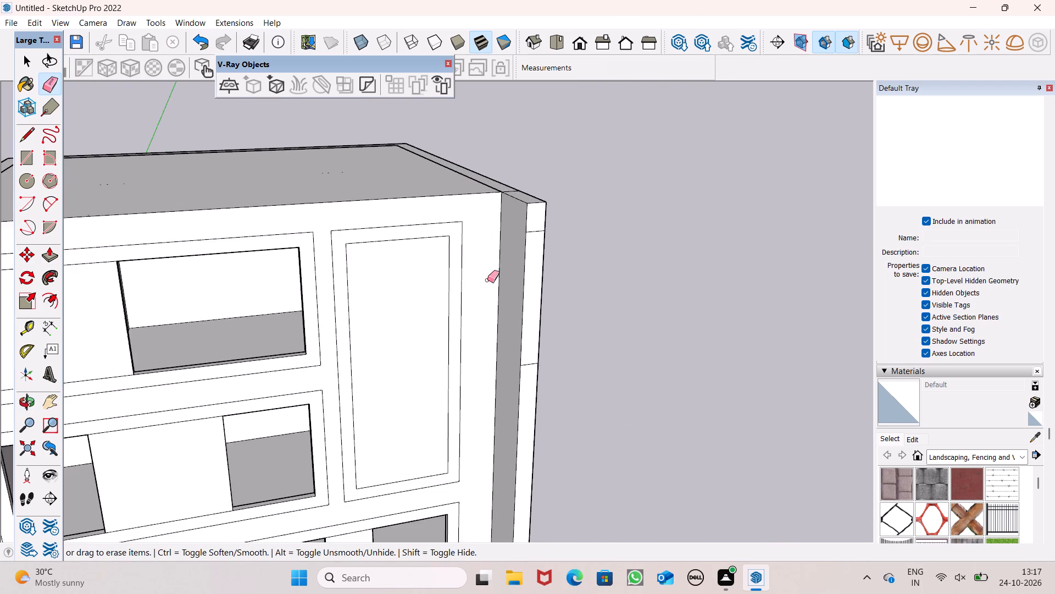
middle_click_drag(475, 309, 453, 480)
scroll(420, 331, "down", 6)
middle_click_drag(486, 362, 399, 532)
scroll(401, 532, "up", 1)
scroll(438, 355, "down", 6)
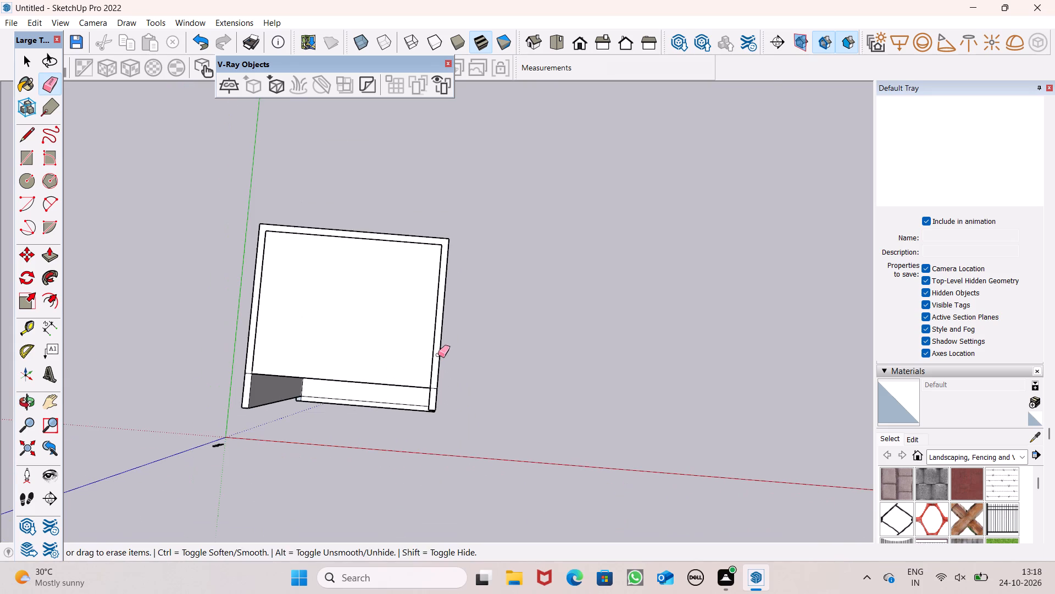
Erase the front end segments of the roof's inner side border line near the corner closest to the origin.
scroll(201, 390, "up", 7)
scroll(346, 316, "up", 11)
middle_click_drag(345, 375, 241, 418)
left_click_drag(103, 372, 103, 372)
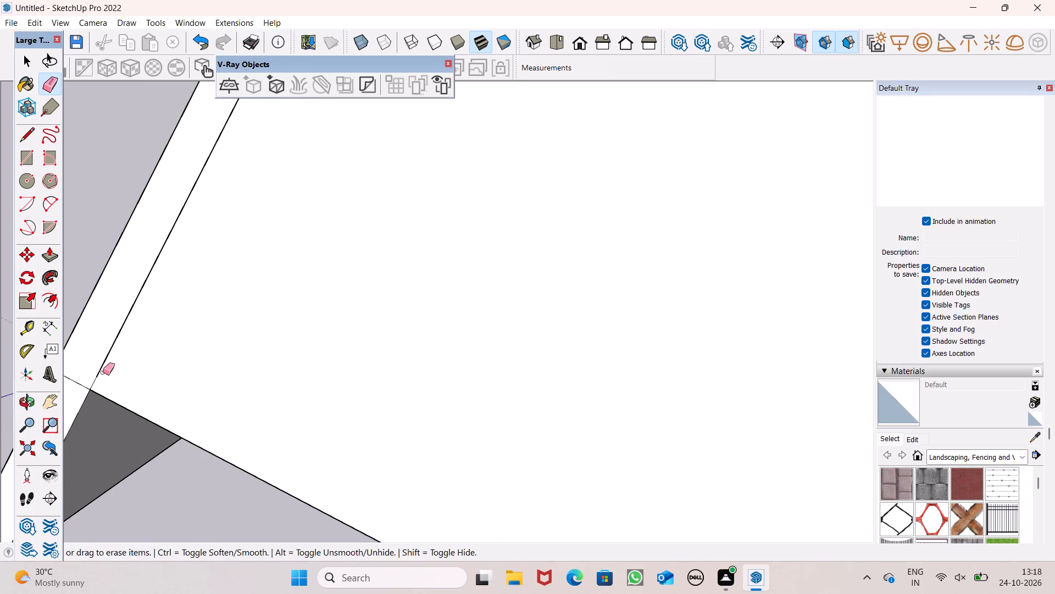
left_click_drag(103, 372, 101, 359)
scroll(144, 335, "down", 6)
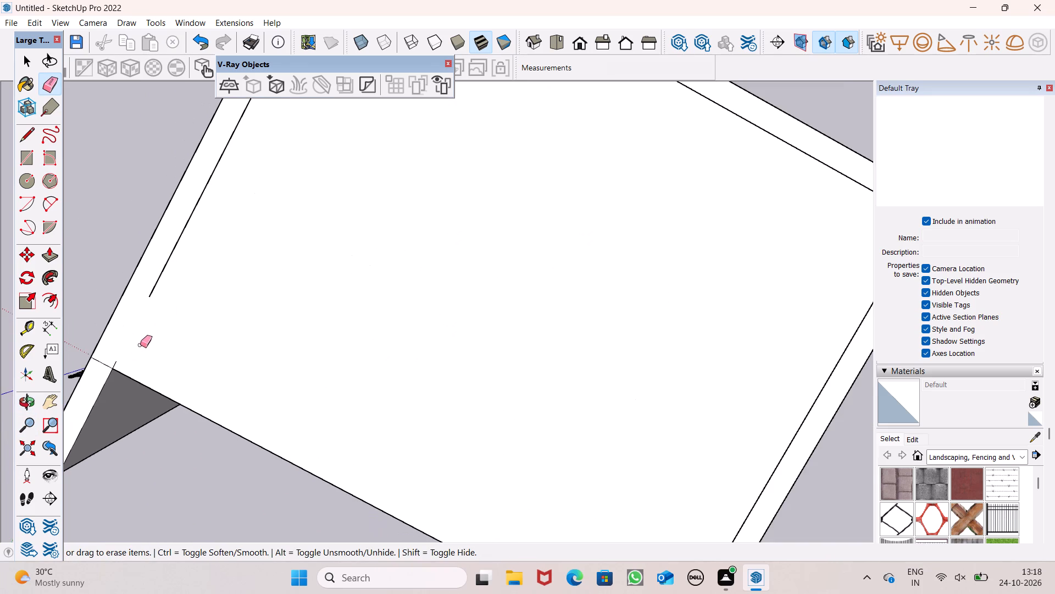
scroll(123, 367, "up", 7)
left_click_drag(106, 360, 117, 360)
scroll(254, 317, "down", 7)
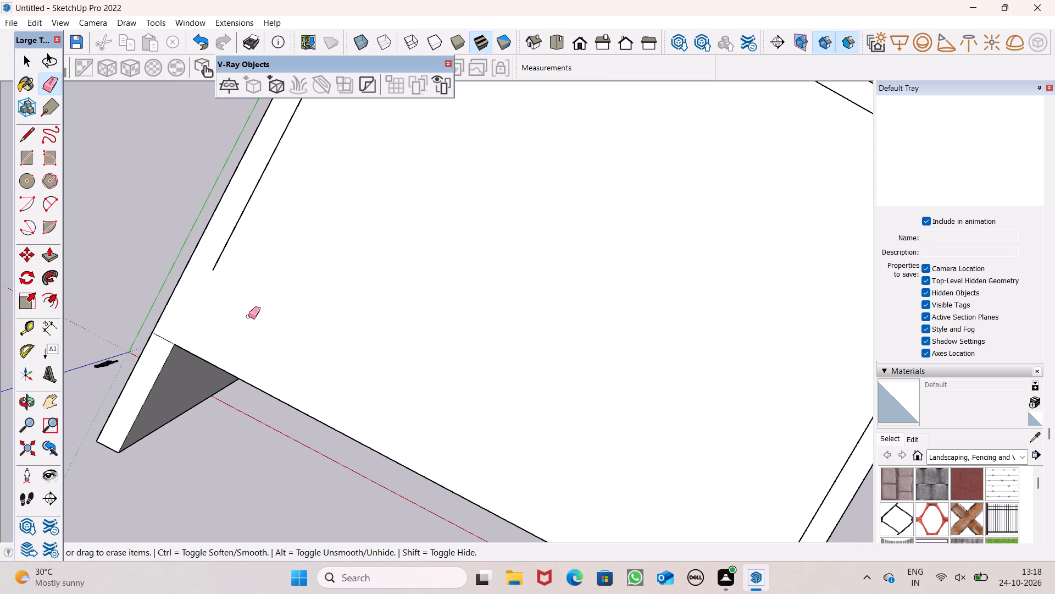
Draw a line about 4' 9 5/16" from the roof's front inner corner to the open end of the side border line.
left_click(28, 140)
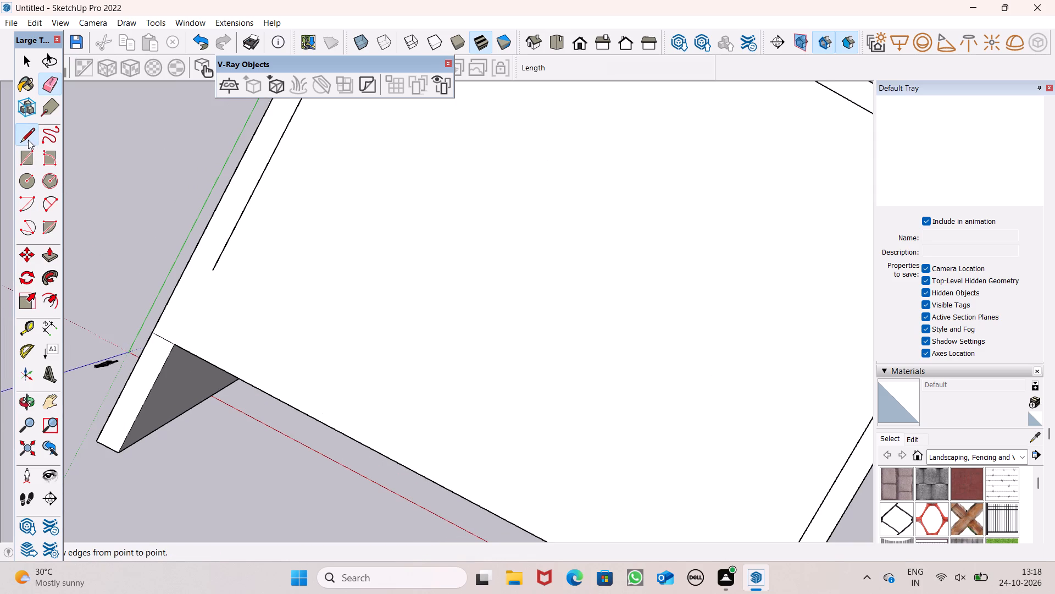
scroll(159, 224, "up", 3)
left_click(181, 414)
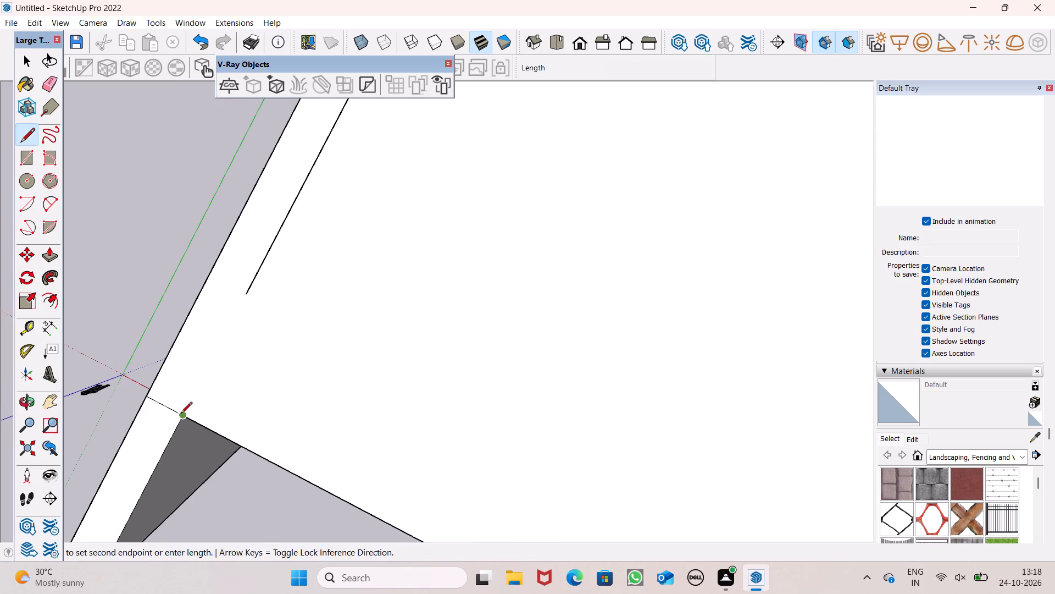
left_click(249, 293)
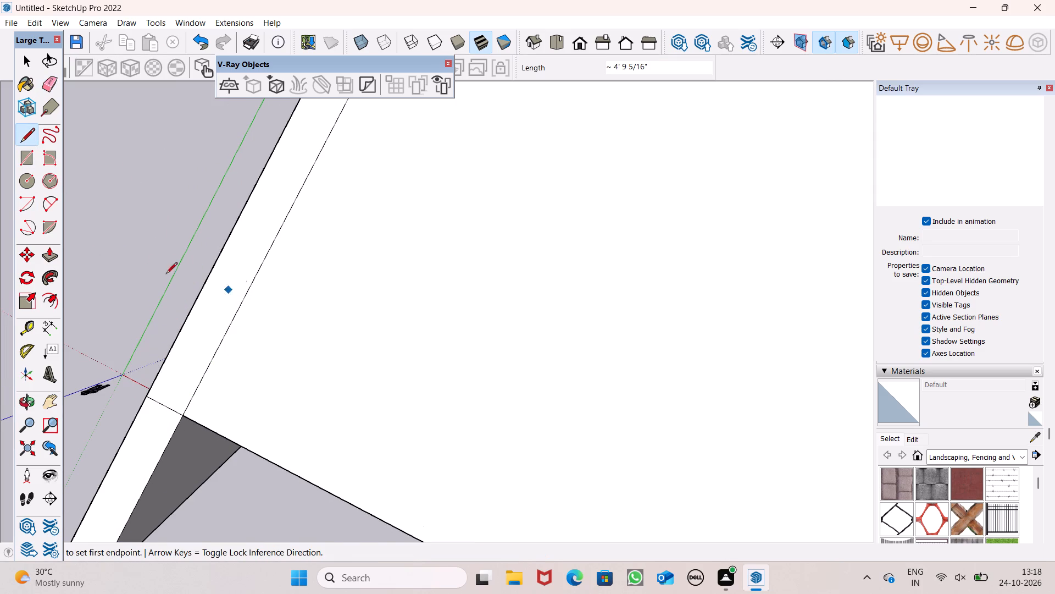
Examine the redrawn roof border and the building's front facade from several angles.
scroll(181, 232, "down", 7)
scroll(149, 328, "down", 2)
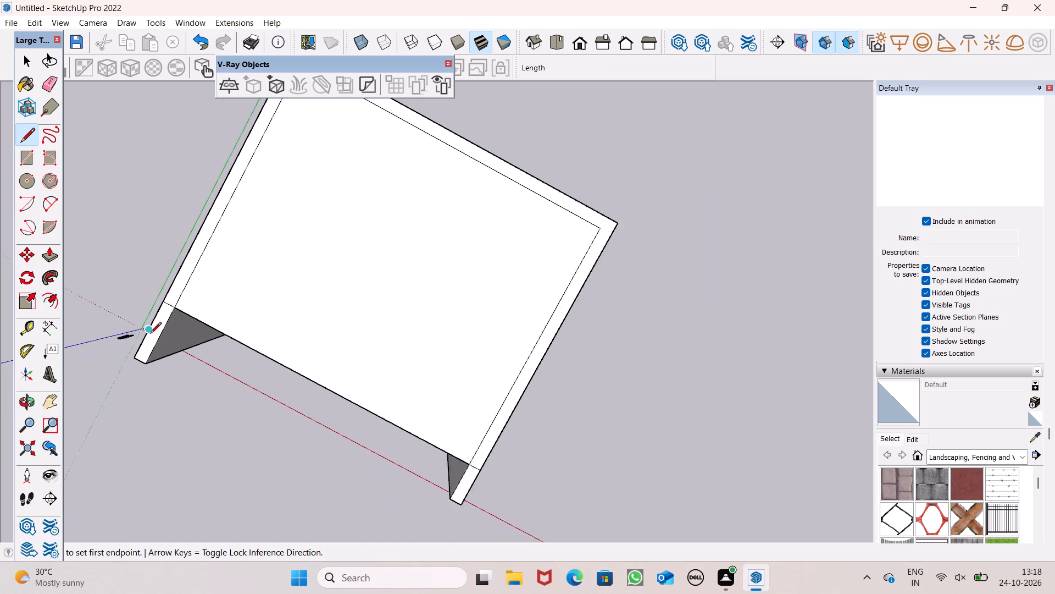
scroll(150, 334, "down", 3)
middle_click_drag(401, 461, 468, 391)
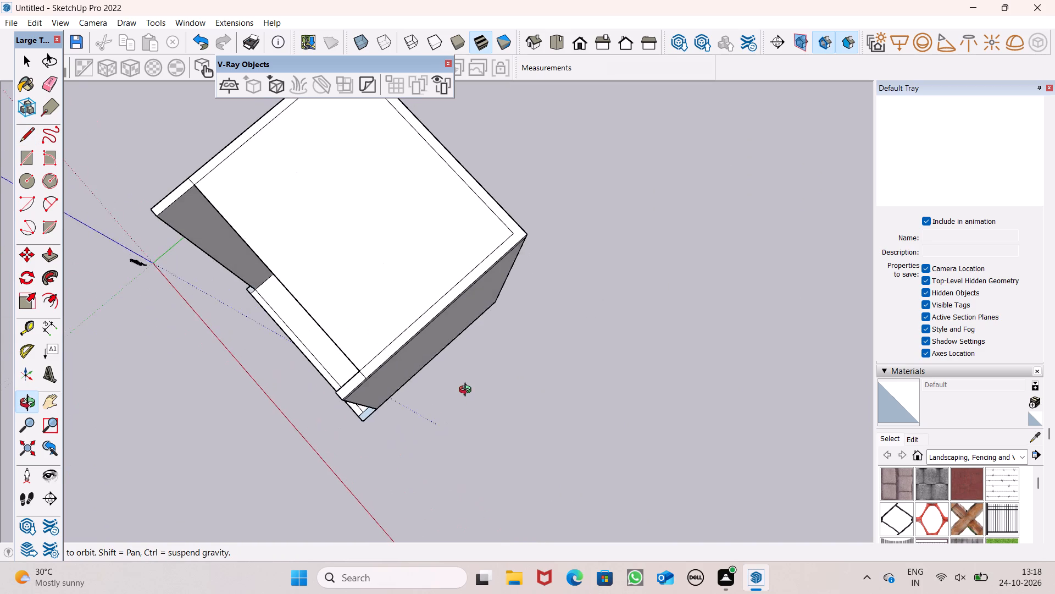
middle_click_drag(468, 391, 470, 393)
scroll(389, 424, "up", 1)
middle_click_drag(393, 430, 624, 372)
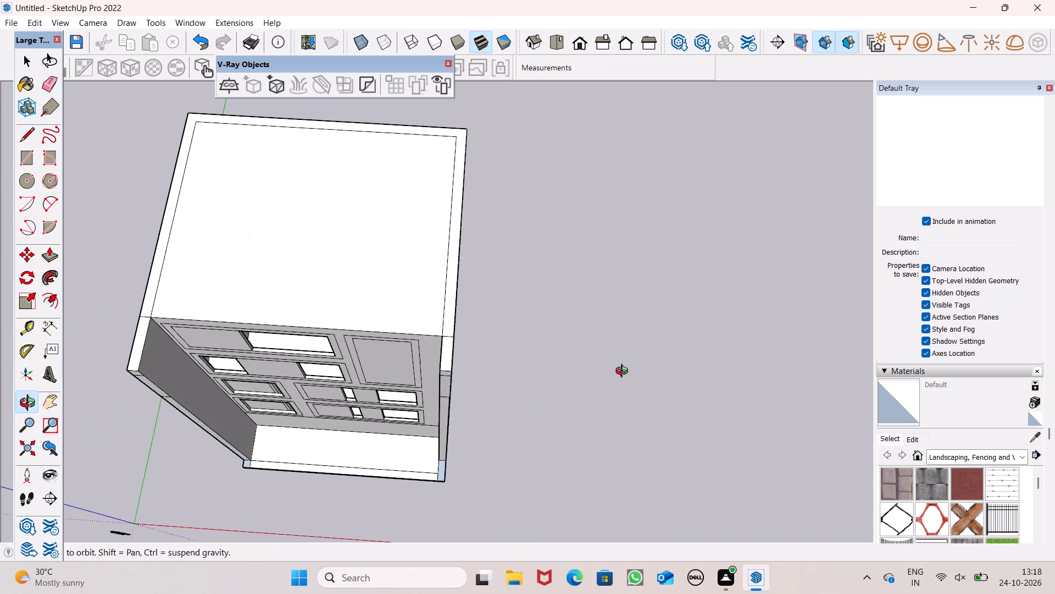
middle_click_drag(624, 372, 633, 377)
key("space")
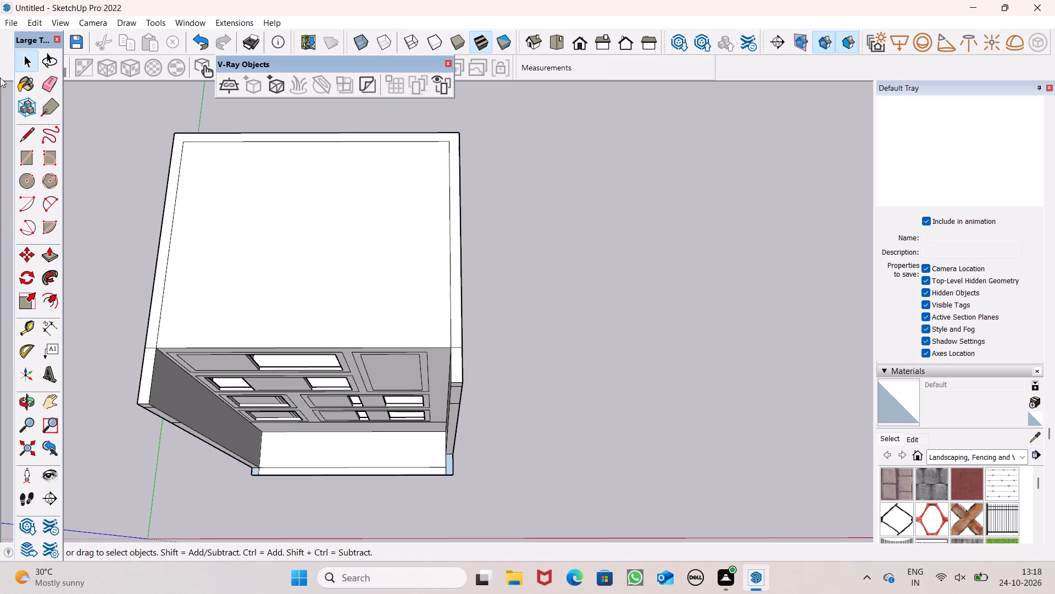
left_click(25, 139)
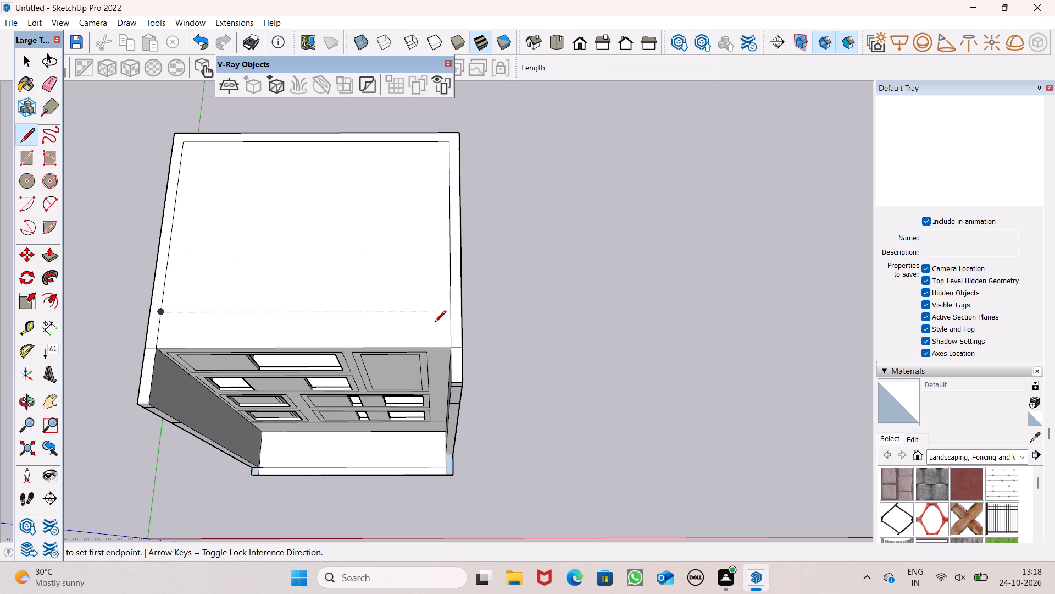
scroll(406, 346, "down", 2)
key("space")
scroll(359, 352, "down", 3)
scroll(410, 389, "up", 1)
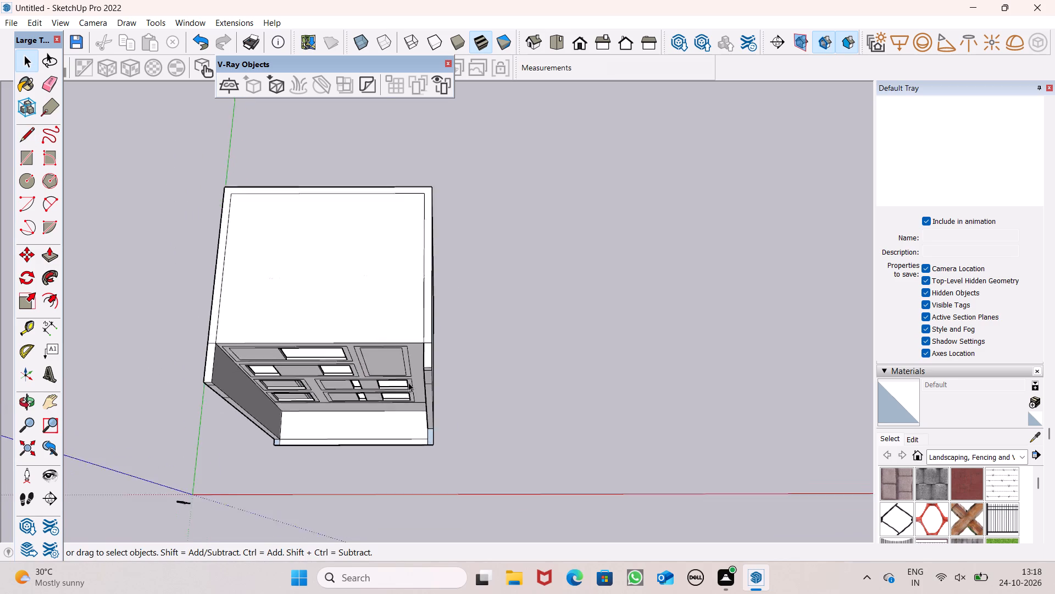
middle_click_drag(408, 380, 407, 228)
scroll(408, 228, "up", 1)
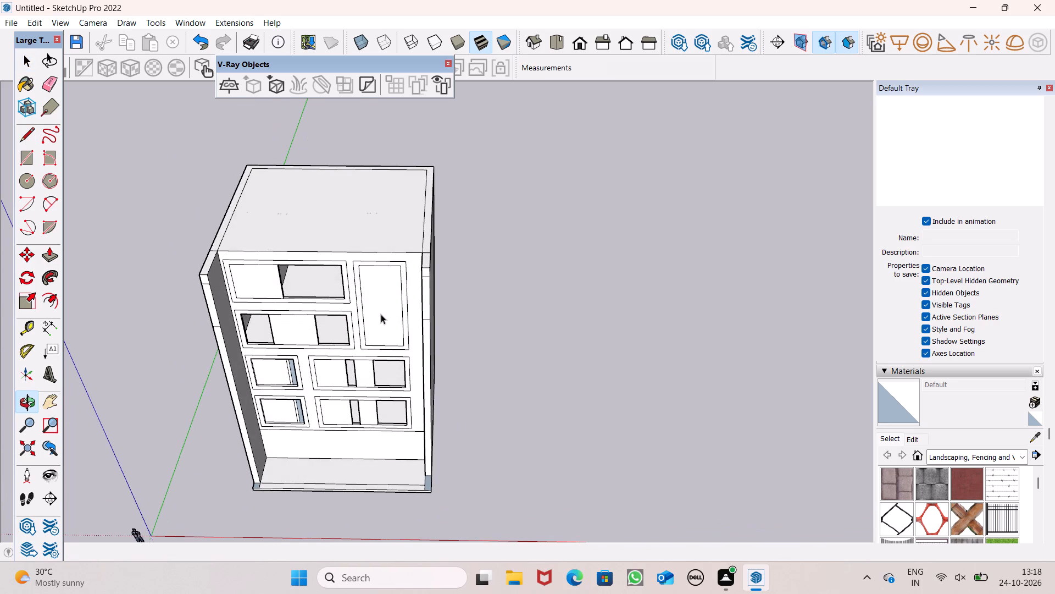
scroll(384, 278, "down", 2)
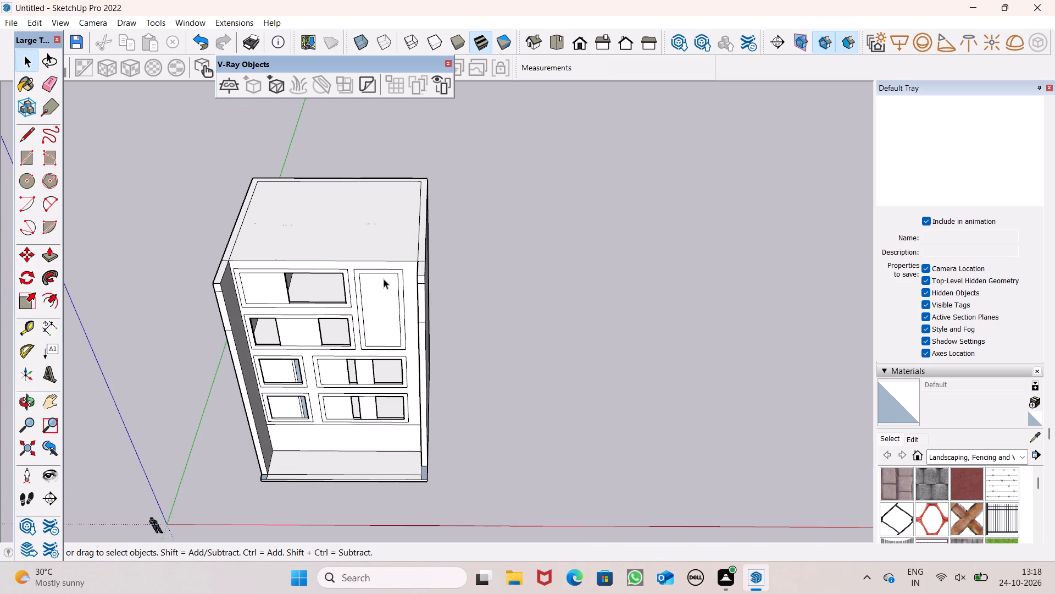
middle_click_drag(310, 310, 340, 174)
scroll(314, 310, "up", 1)
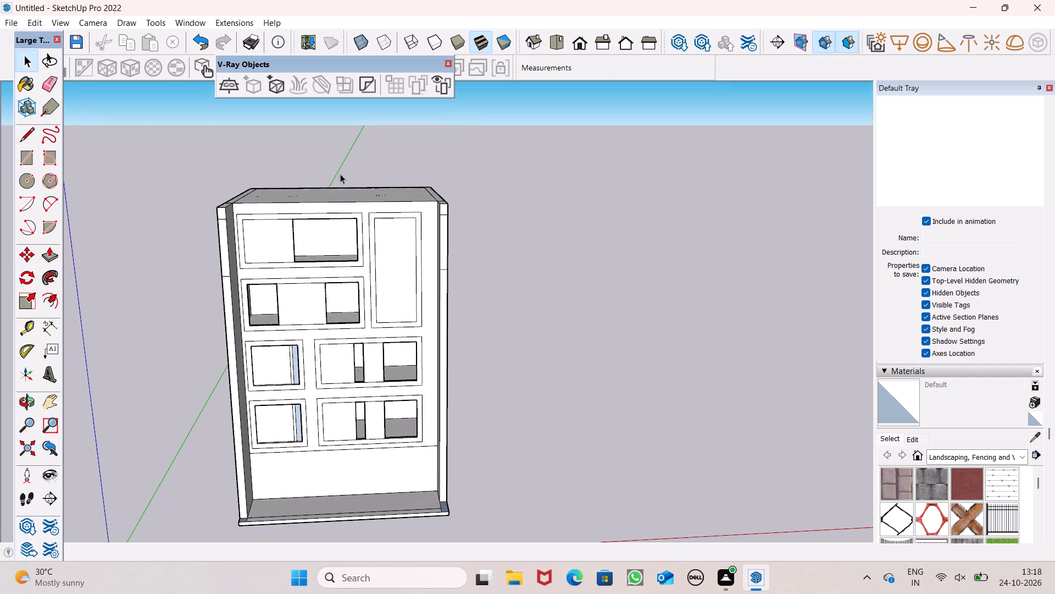
scroll(280, 248, "up", 8)
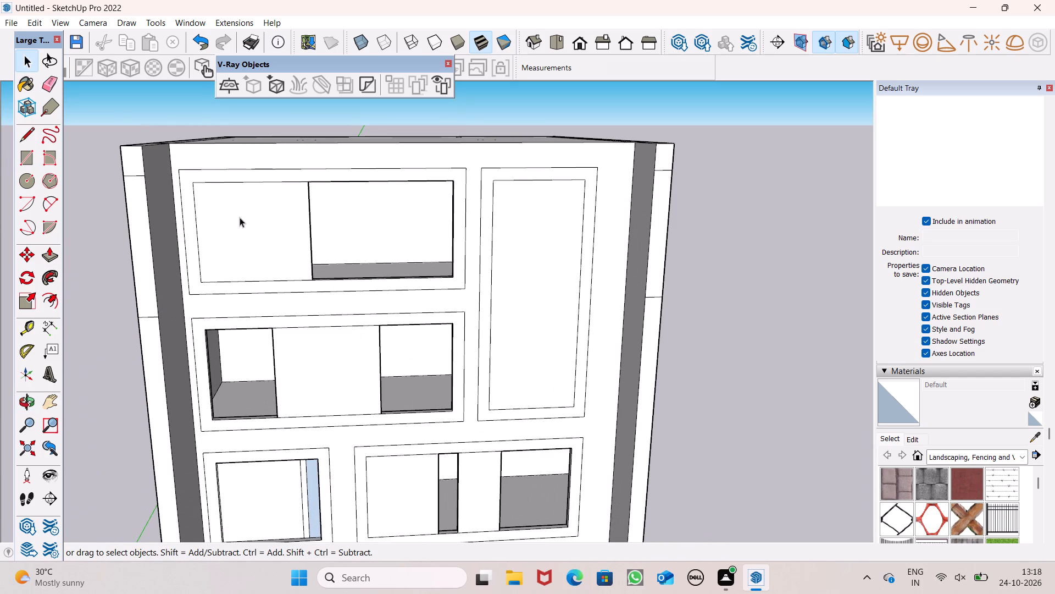
Draw an 8' vertical line across the solid panel beside the opening in the facade's topmost wide window frame.
left_click(19, 135)
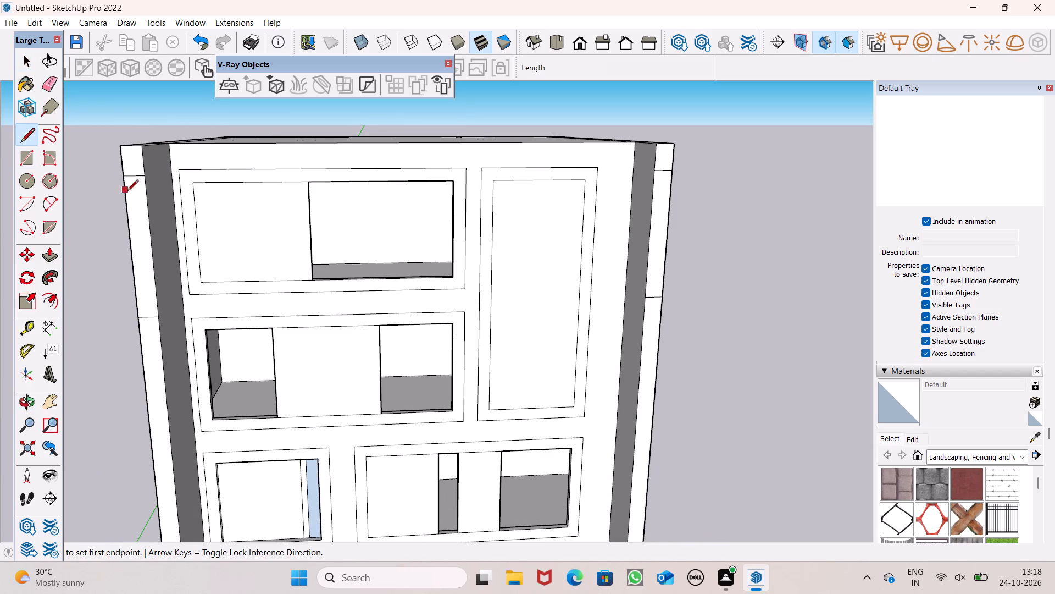
scroll(138, 195, "up", 6)
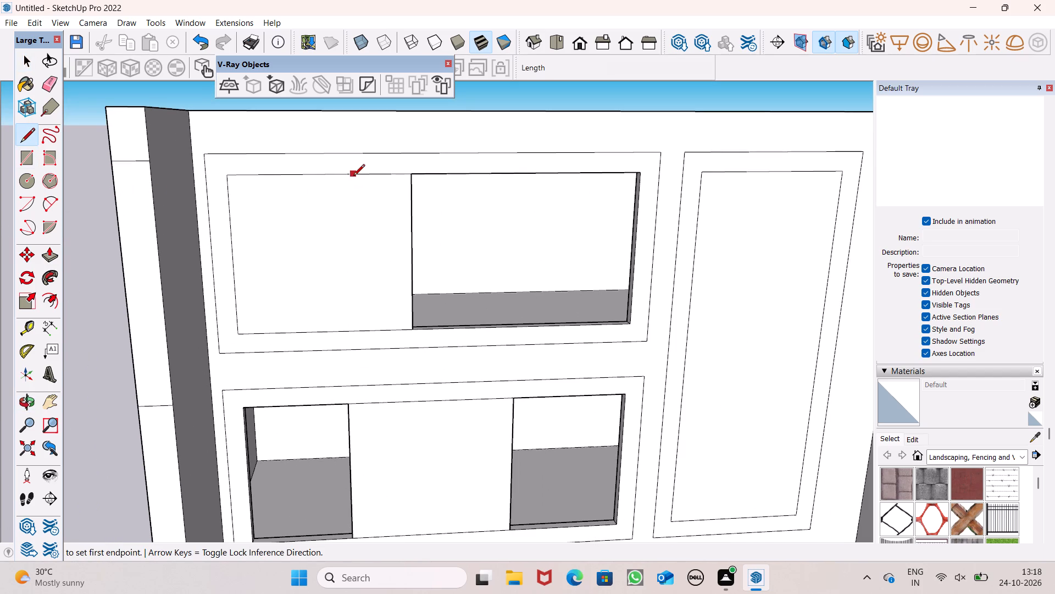
left_click(354, 177)
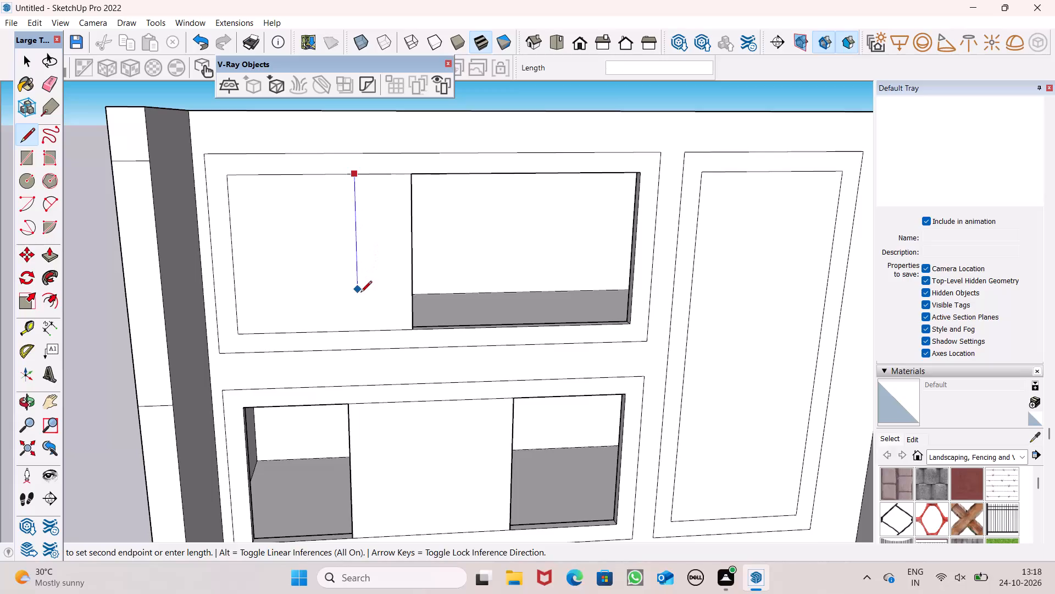
left_click(354, 329)
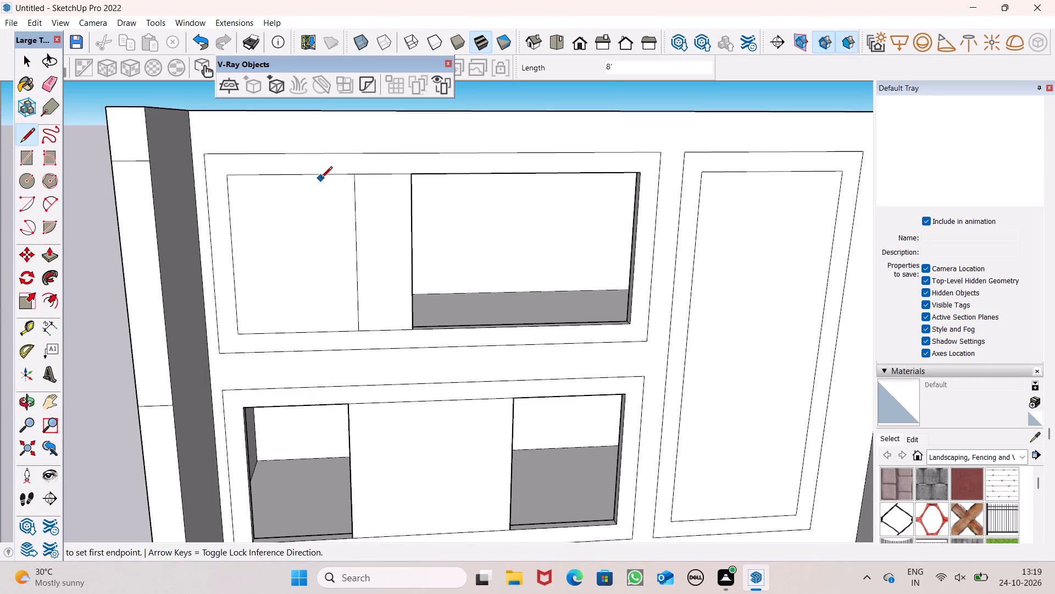
Draw an 8' vertical line across the middle solid panel between the two openings of the second wide window frame from the top.
scroll(321, 179, "down", 9)
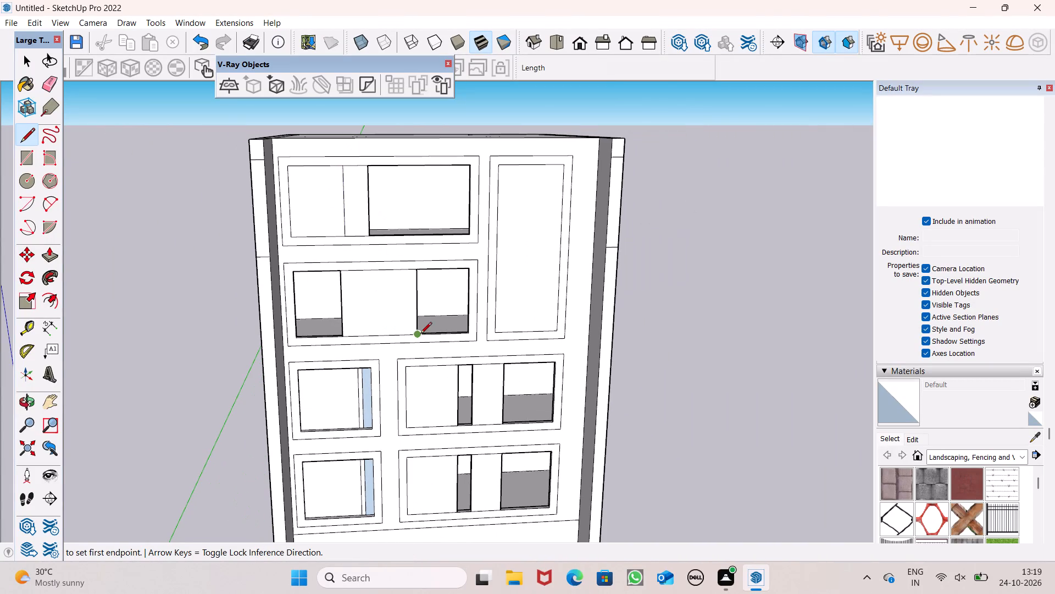
scroll(419, 324, "up", 6)
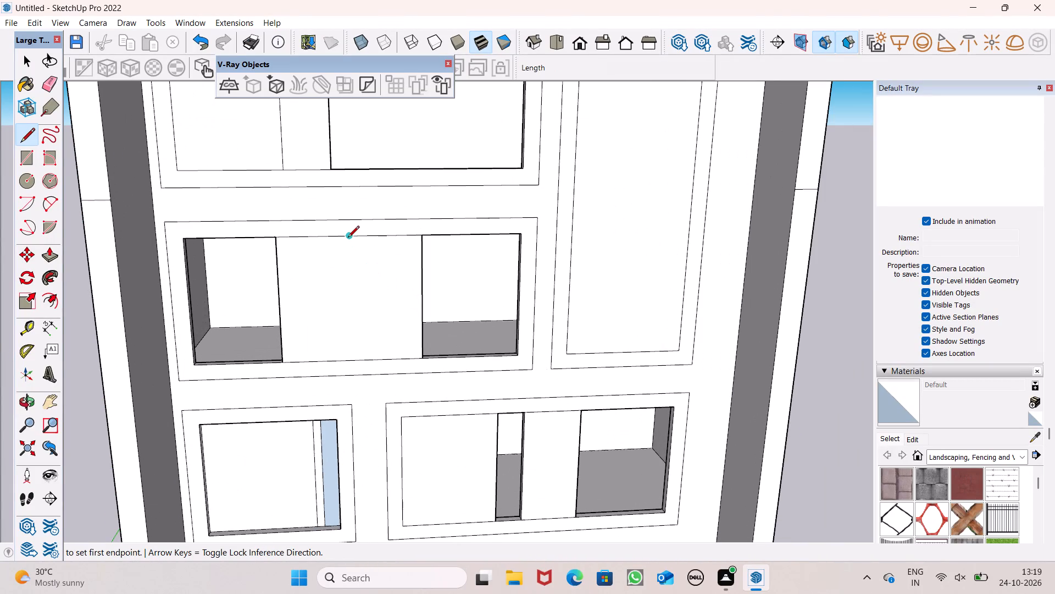
scroll(341, 235, "up", 6)
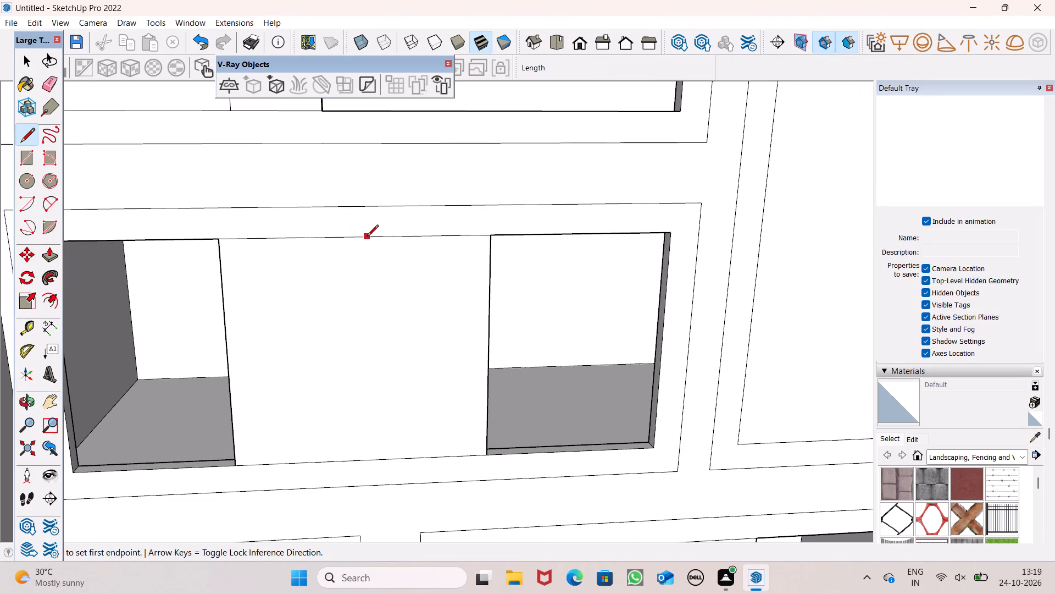
left_click(367, 237)
scroll(376, 305, "down", 3)
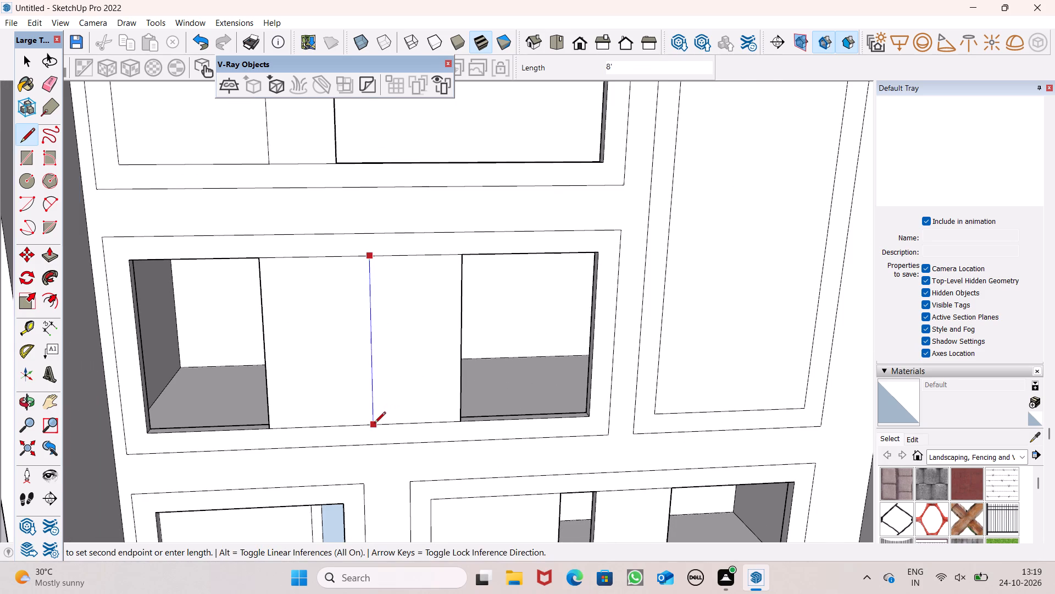
left_click(374, 424)
scroll(369, 291, "down", 7)
scroll(397, 216, "down", 5)
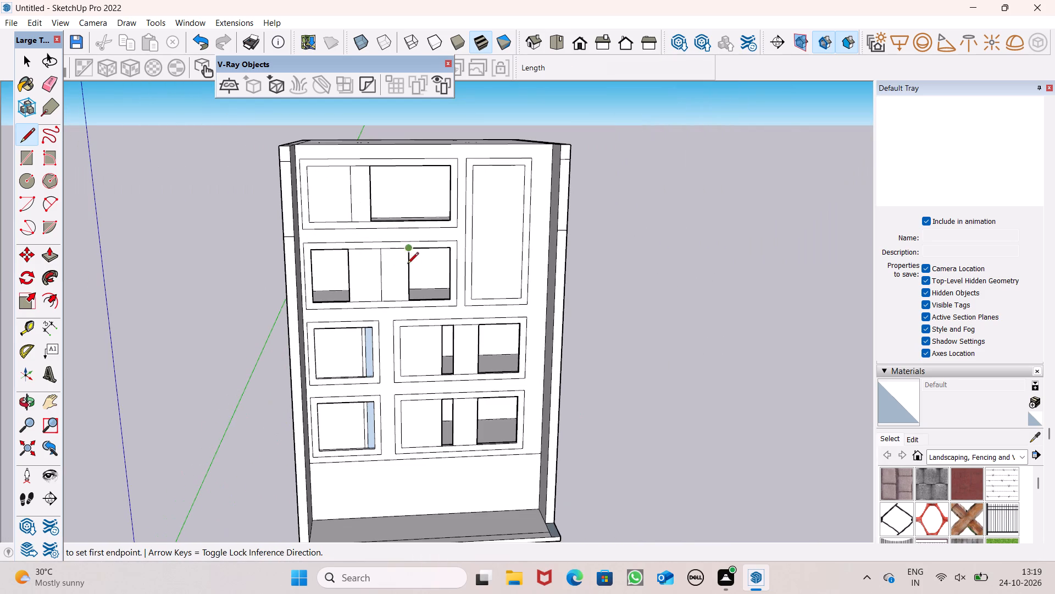
scroll(403, 303, "down", 1)
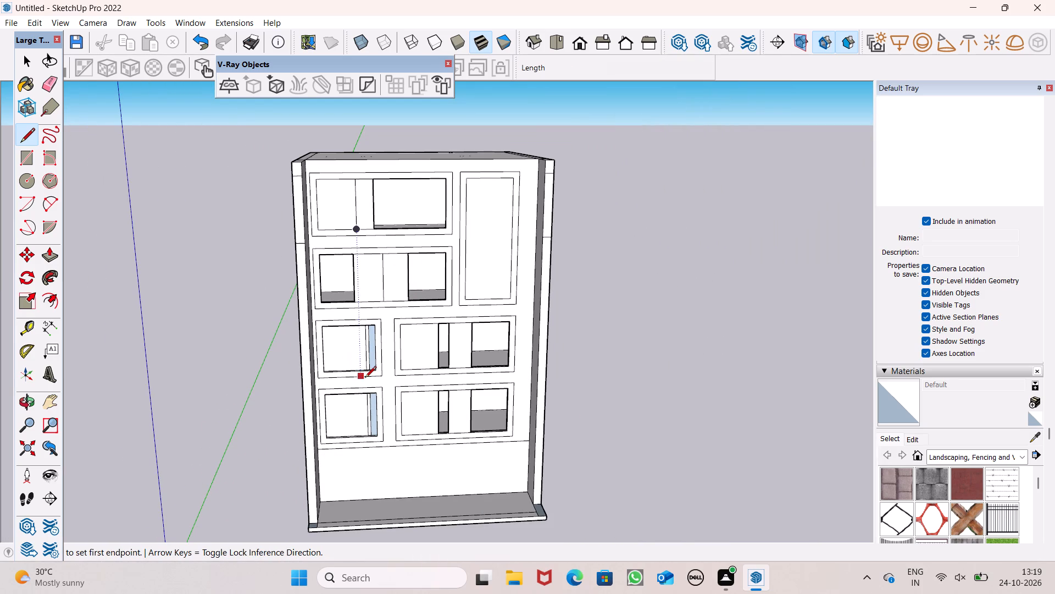
key("space")
Examine the divided window panels and the roof from a higher front view.
scroll(489, 295, "right", 3)
scroll(487, 295, "left", 3)
scroll(487, 295, "right", 1)
middle_click_drag(226, 183, 235, 253)
scroll(293, 222, "up", 2)
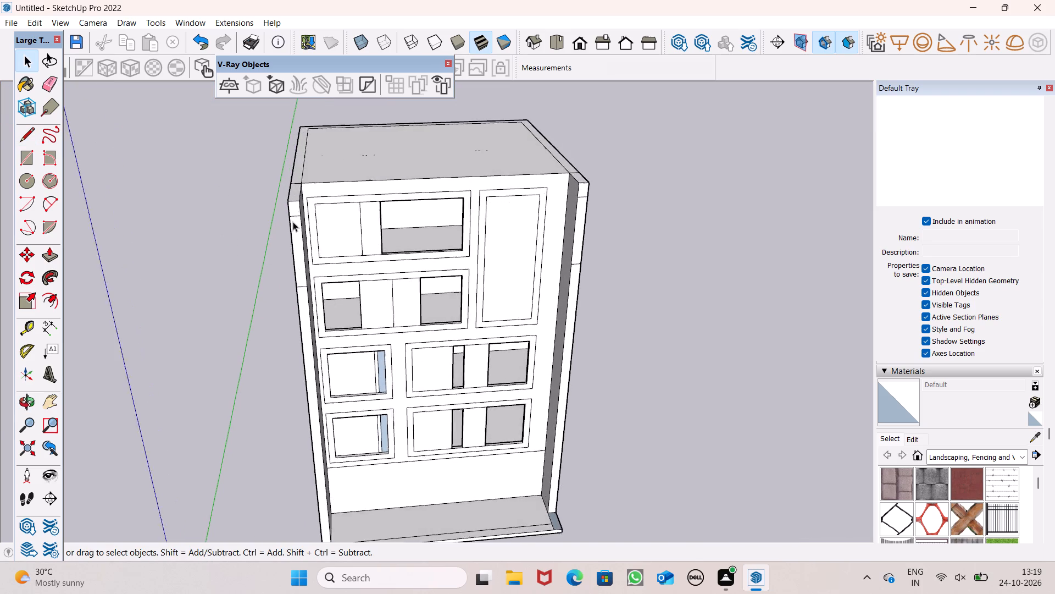
scroll(293, 222, "up", 4)
scroll(307, 213, "down", 6)
scroll(908, 293, "down", 1)
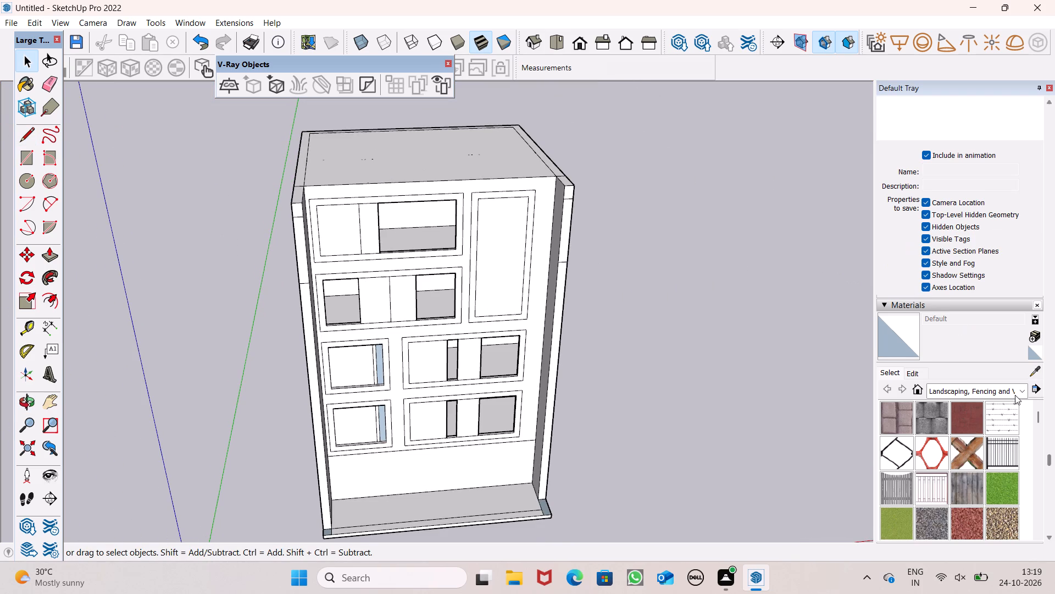
Show the Brick, Cladding and Siding material collection and browse its swatches.
left_click(952, 390)
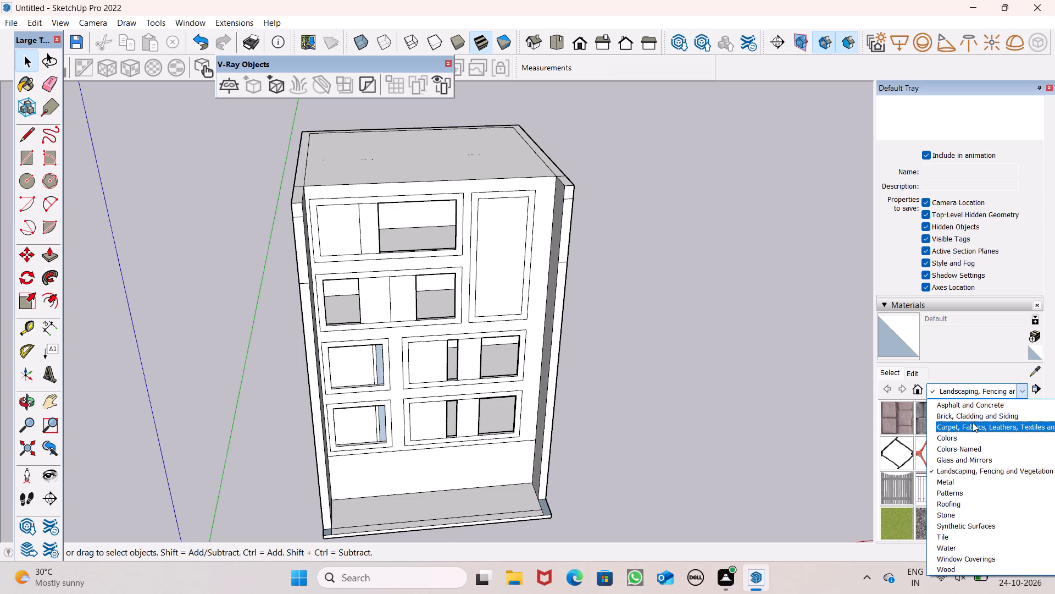
left_click(973, 422)
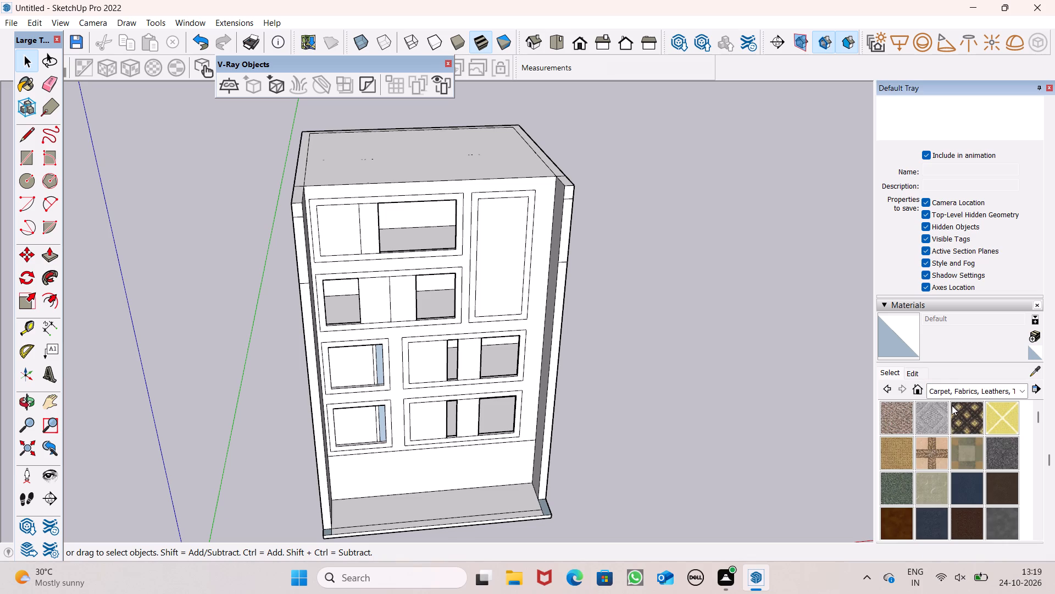
left_click(953, 395)
left_click(957, 414)
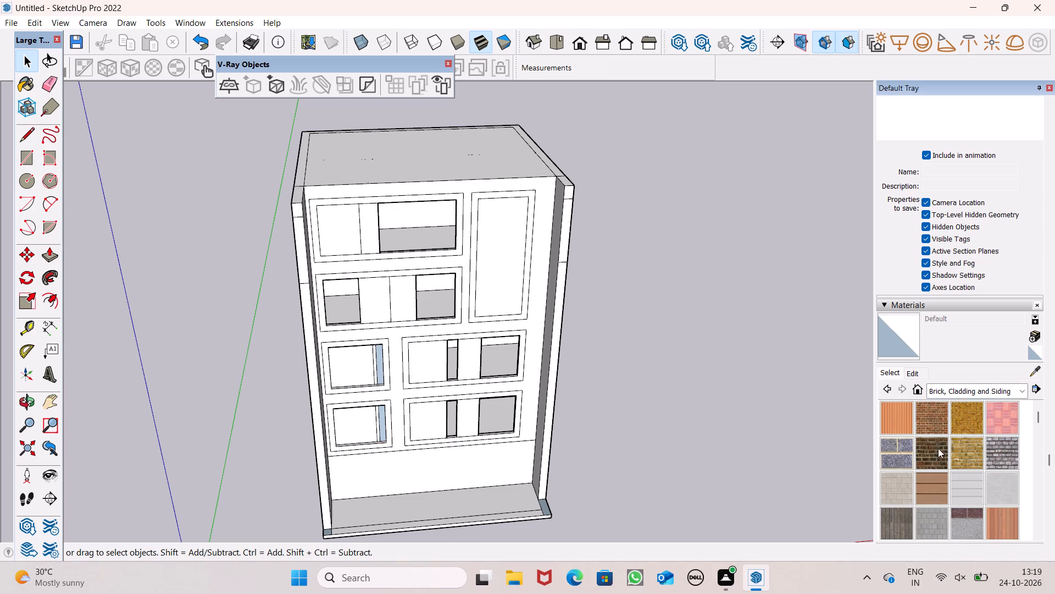
scroll(948, 449, "down", 2)
scroll(949, 449, "up", 3)
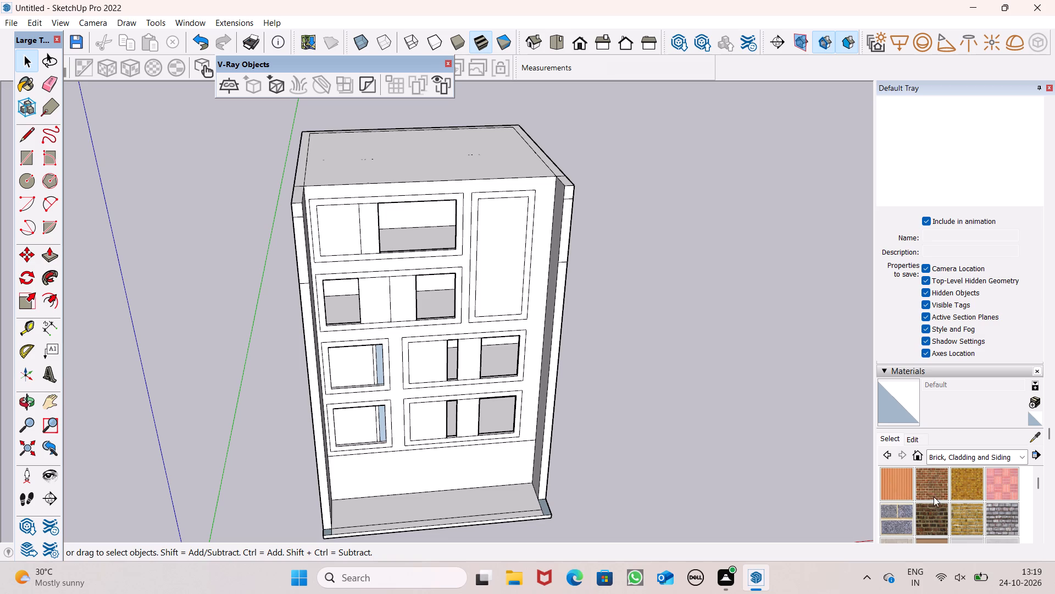
scroll(934, 497, "down", 3)
scroll(934, 497, "up", 1)
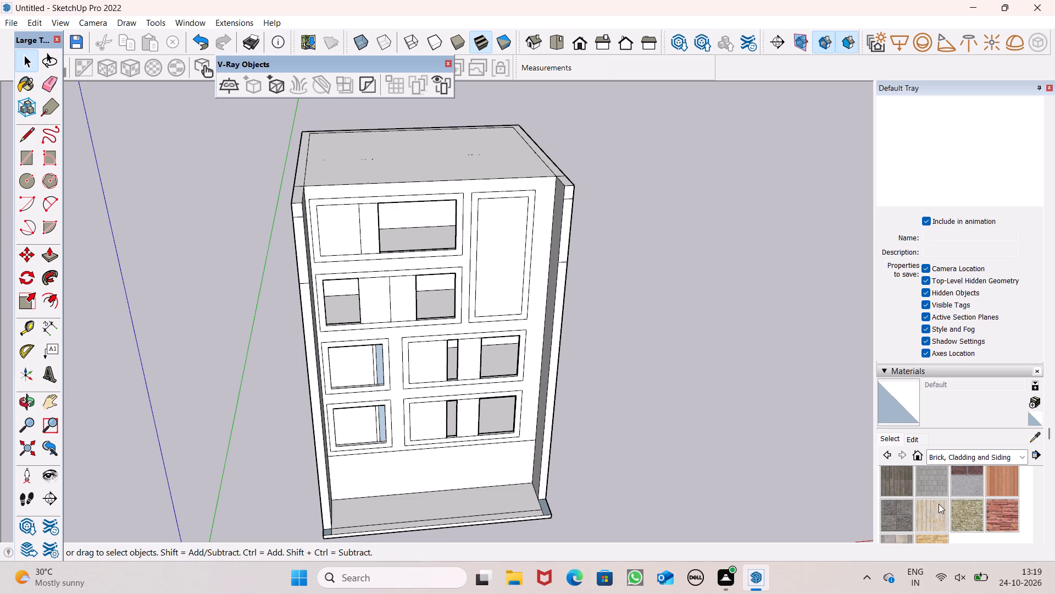
scroll(939, 504, "up", 2)
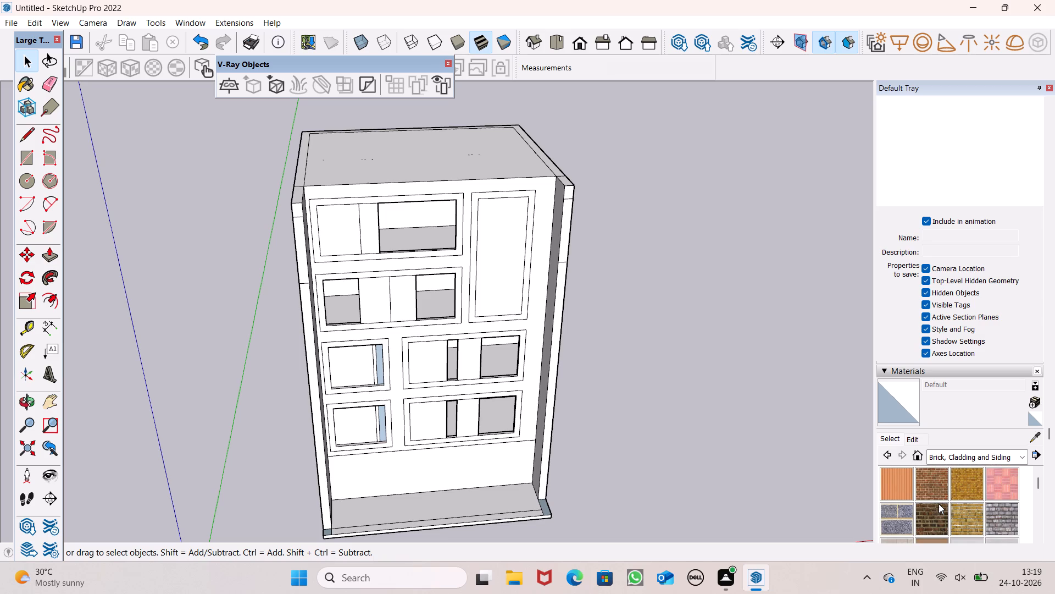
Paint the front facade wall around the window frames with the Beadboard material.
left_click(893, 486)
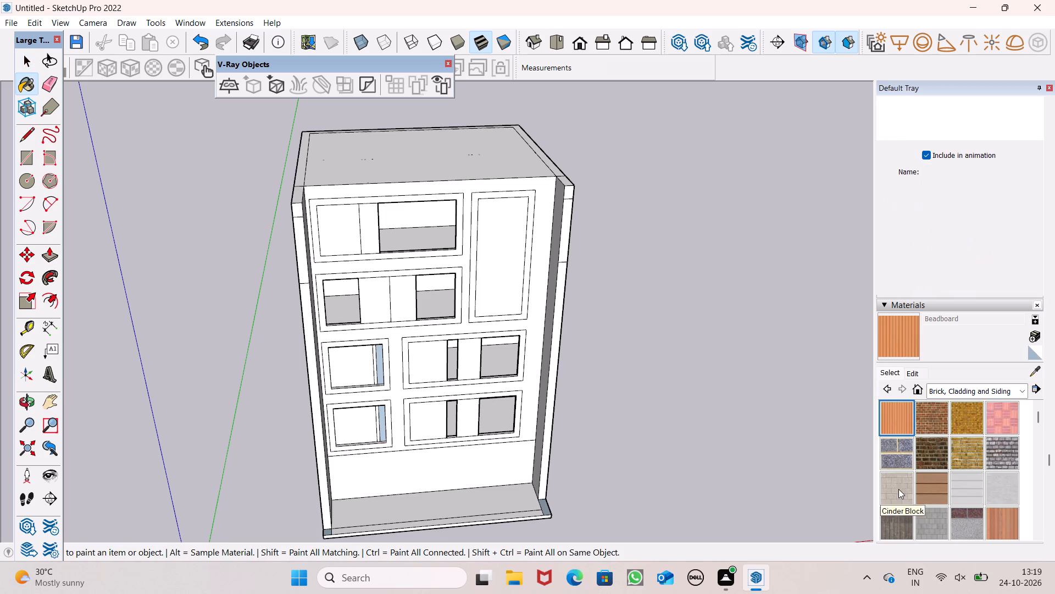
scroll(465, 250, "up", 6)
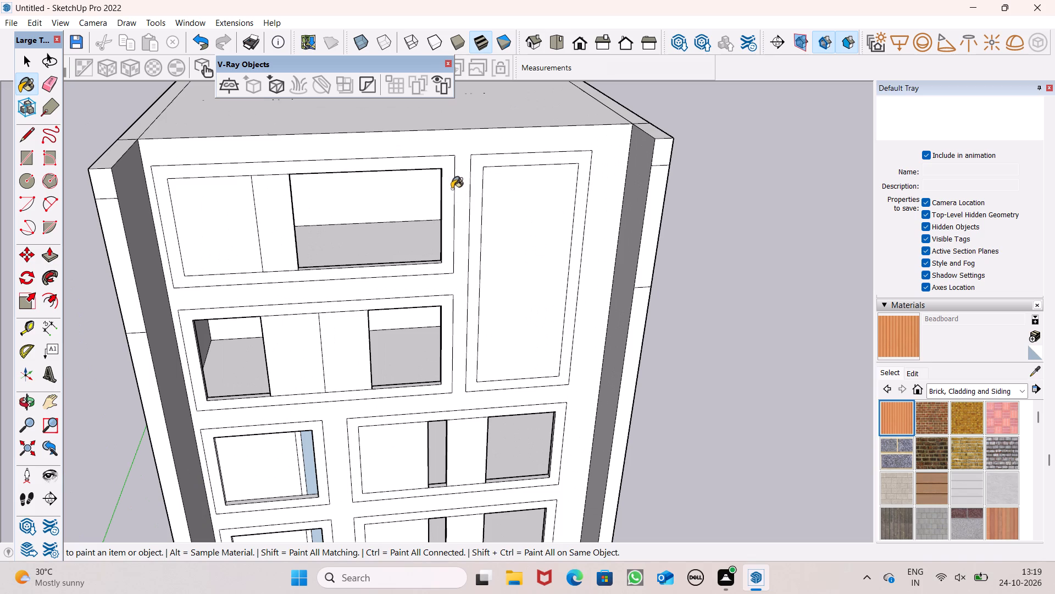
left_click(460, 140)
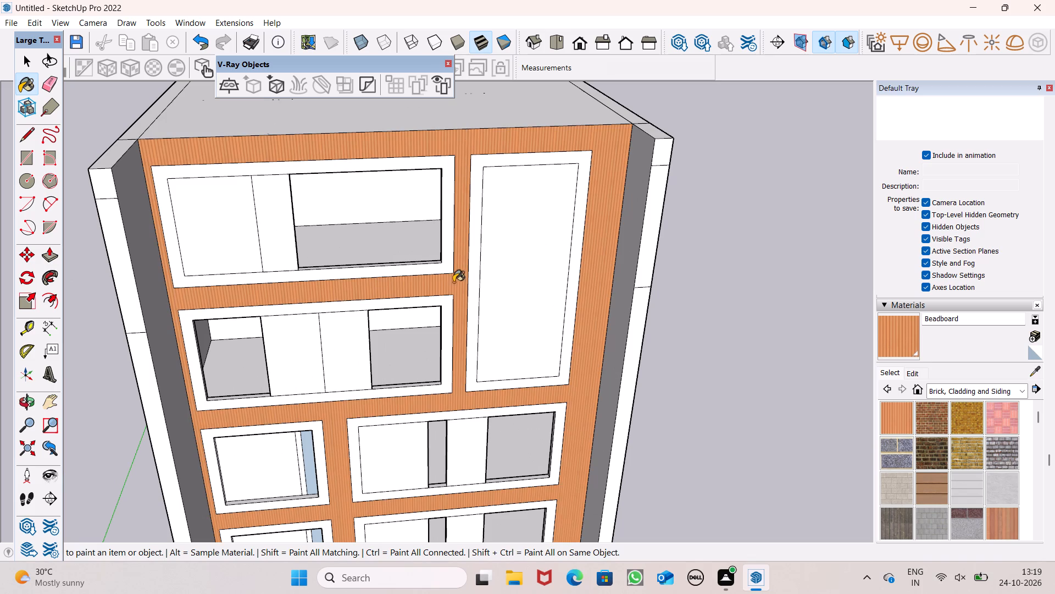
Paint the front facade wall around the window frames with the Brick Antique 01 material.
left_click(922, 416)
left_click(601, 154)
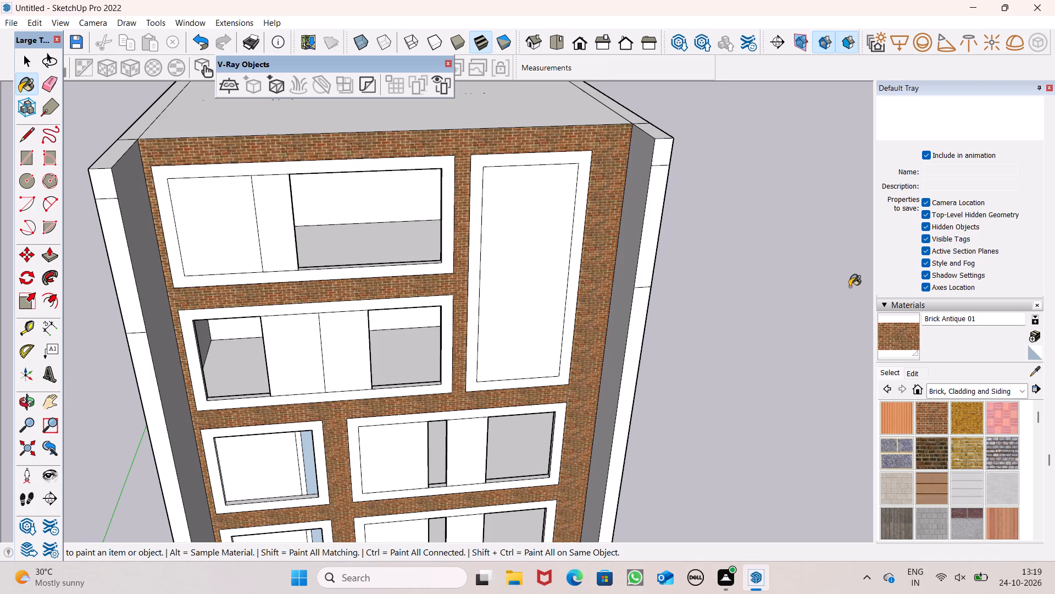
scroll(615, 384, "up", 8)
scroll(660, 413, "up", 1)
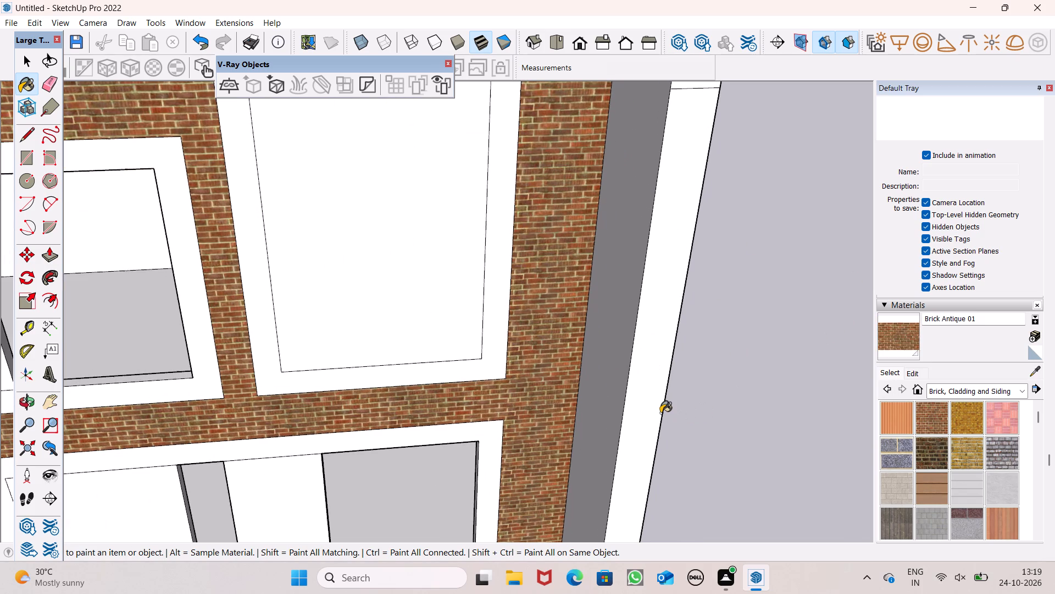
Edit the Brick Antique 01 material's colour, setting its red value to 112 and its green value to 73.
scroll(660, 412, "up", 4)
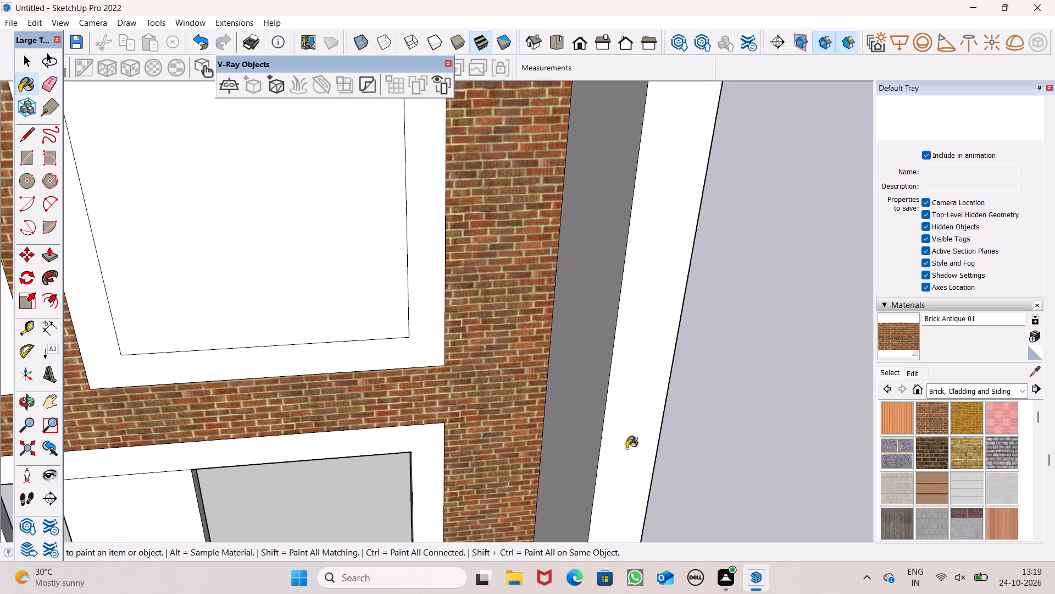
scroll(609, 278, "down", 6)
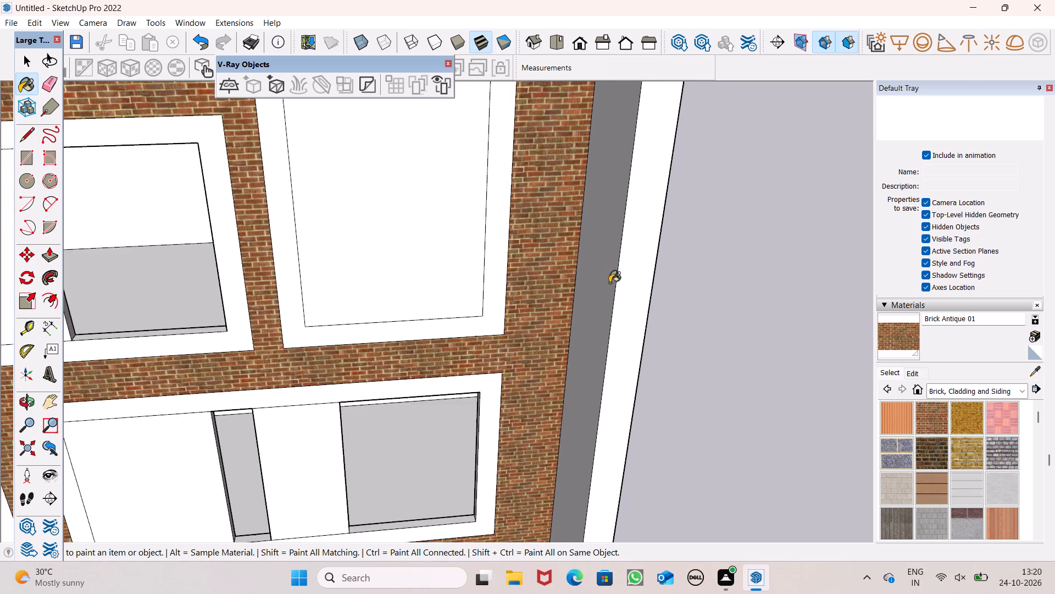
scroll(639, 228, "down", 14)
middle_click_drag(588, 272, 534, 235)
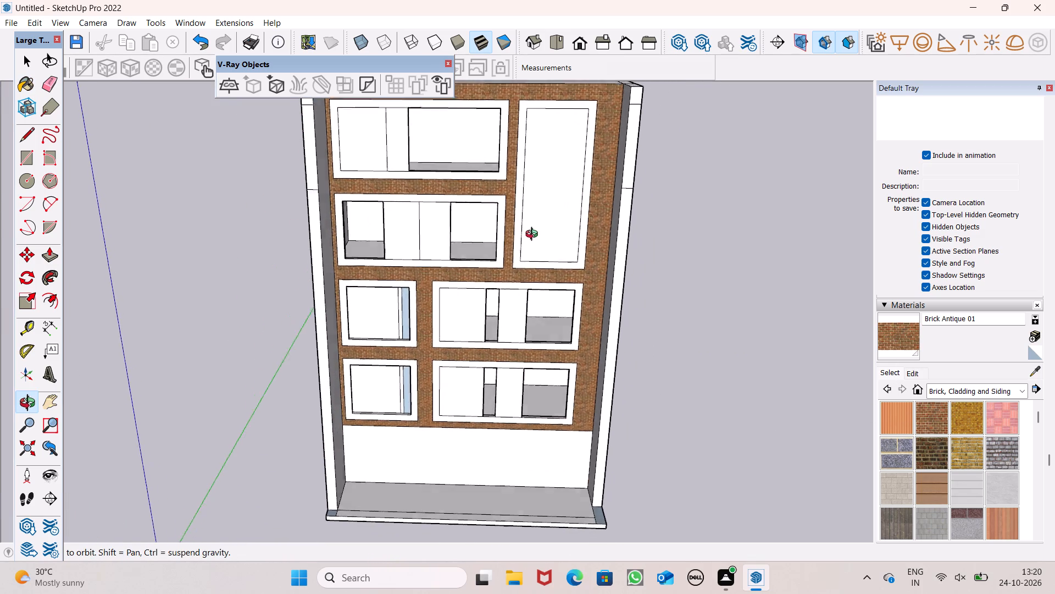
middle_click_drag(534, 235, 542, 241)
scroll(543, 261, "down", 4)
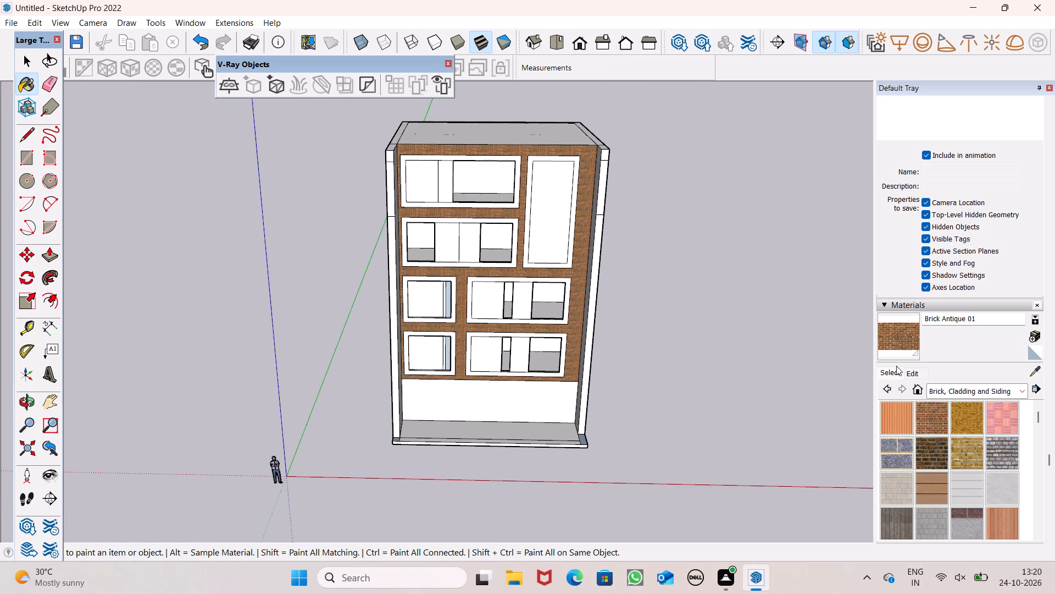
left_click(905, 375)
scroll(943, 411, "up", 4)
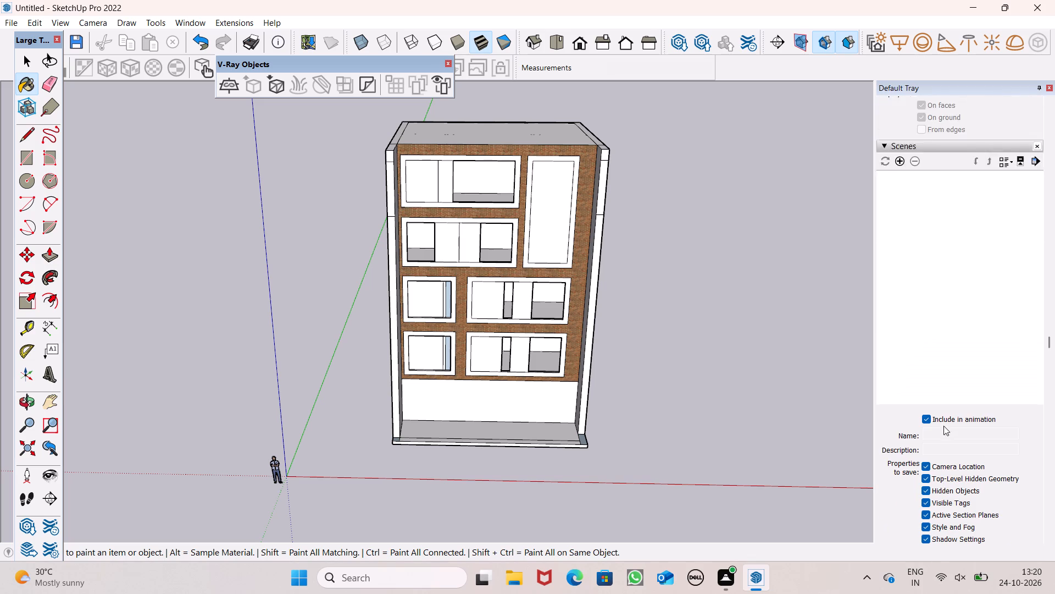
scroll(943, 426, "up", 1)
scroll(914, 421, "down", 5)
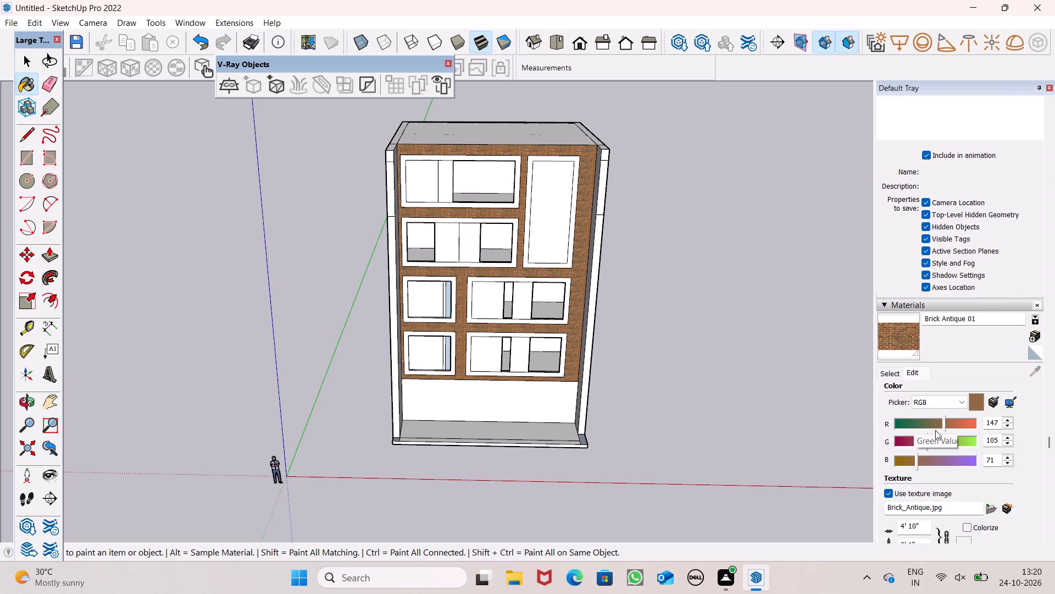
left_click_drag(925, 443, 923, 444)
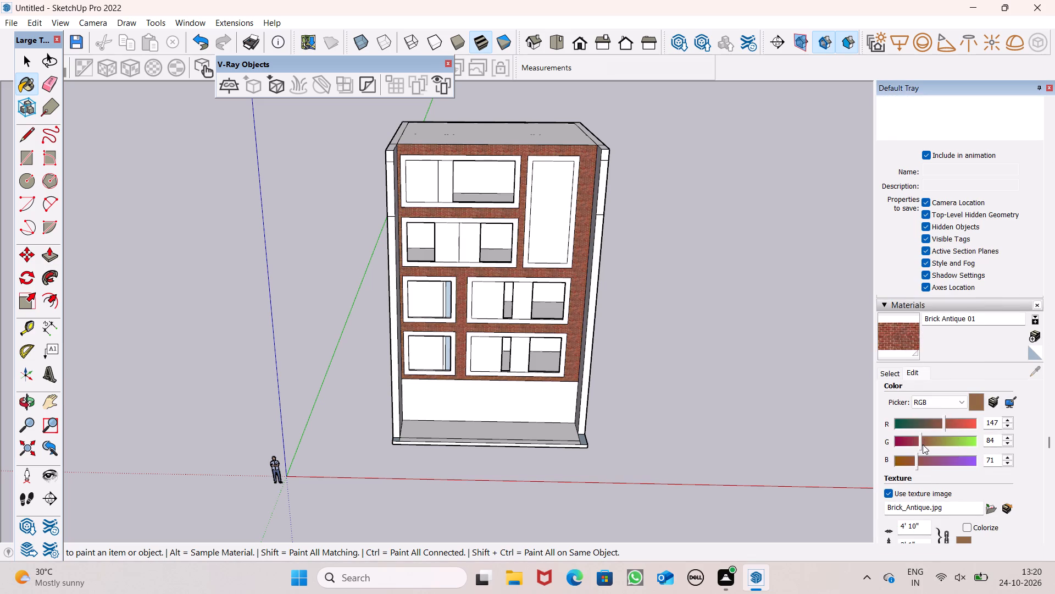
left_click_drag(923, 444, 919, 450)
left_click_drag(937, 430, 931, 437)
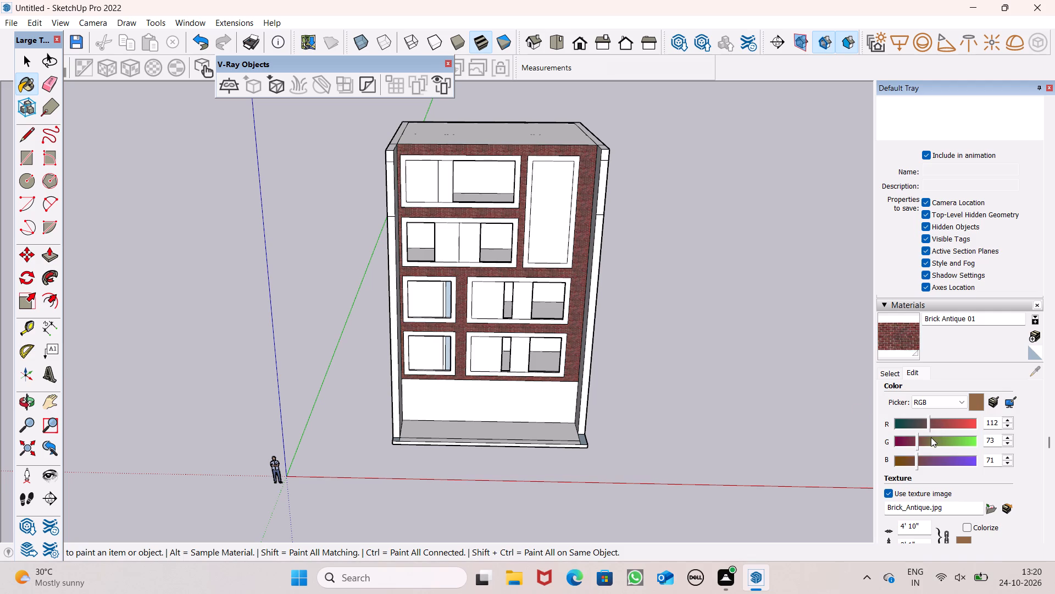
Examine the recoloured brick facade up close and from several front and raised angles.
middle_click_drag(726, 386, 693, 269)
scroll(693, 308, "down", 4)
scroll(588, 266, "up", 9)
scroll(690, 301, "up", 10)
middle_click_drag(686, 316, 721, 370)
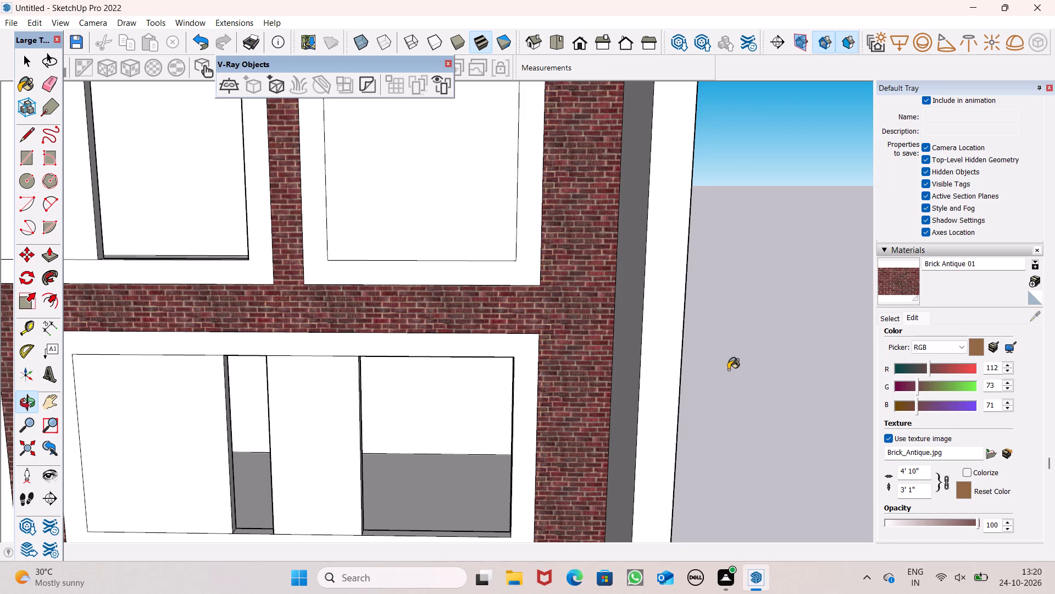
scroll(708, 357, "down", 6)
scroll(636, 355, "down", 3)
scroll(571, 354, "down", 2)
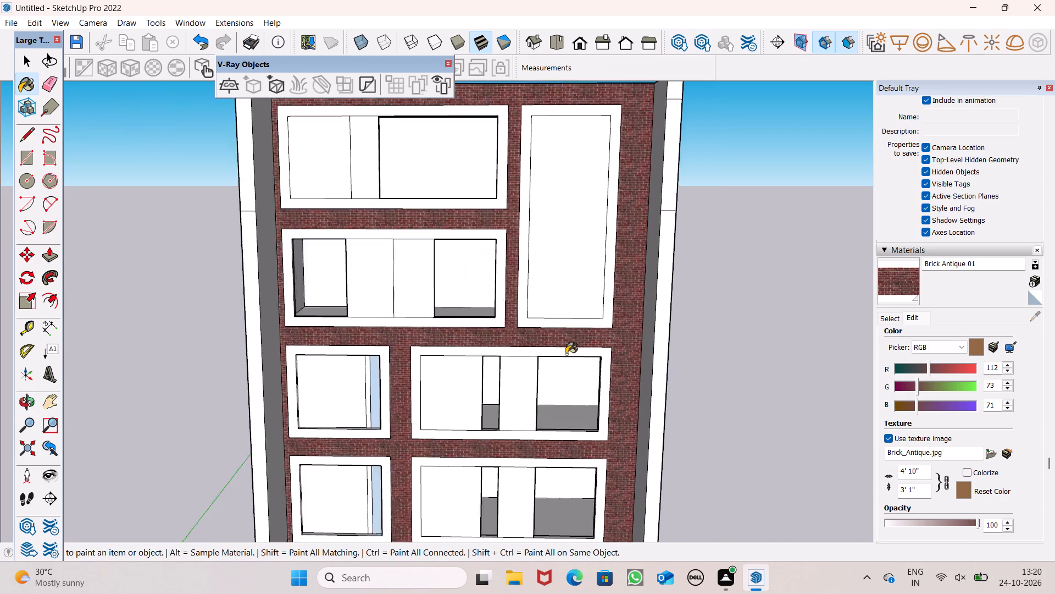
scroll(566, 354, "down", 1)
middle_click_drag(577, 358, 566, 383)
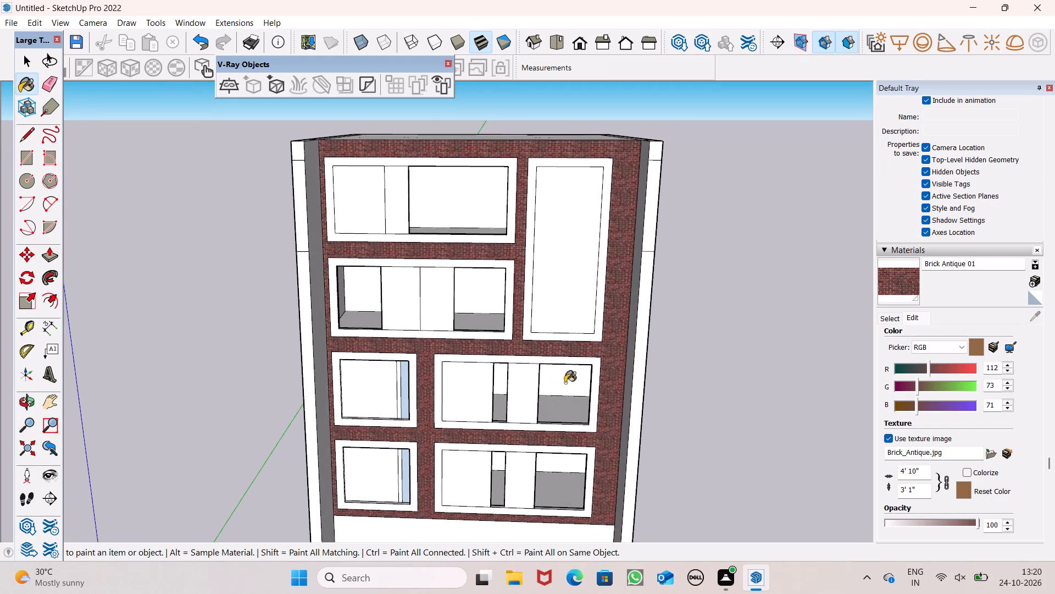
scroll(420, 342, "up", 6)
scroll(341, 280, "down", 6)
middle_click_drag(425, 354, 339, 432)
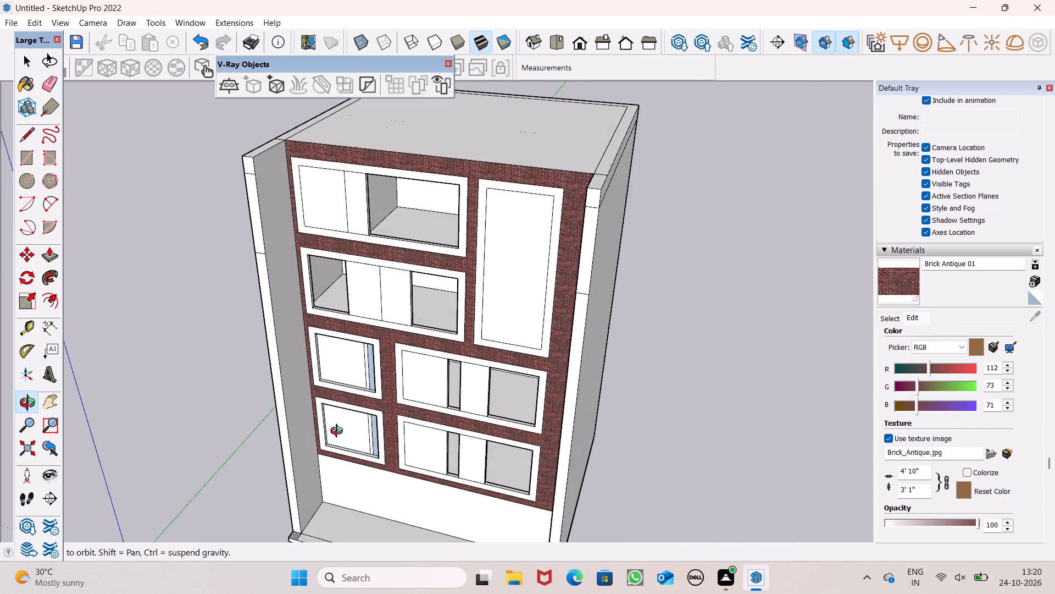
middle_click_drag(339, 432, 373, 453)
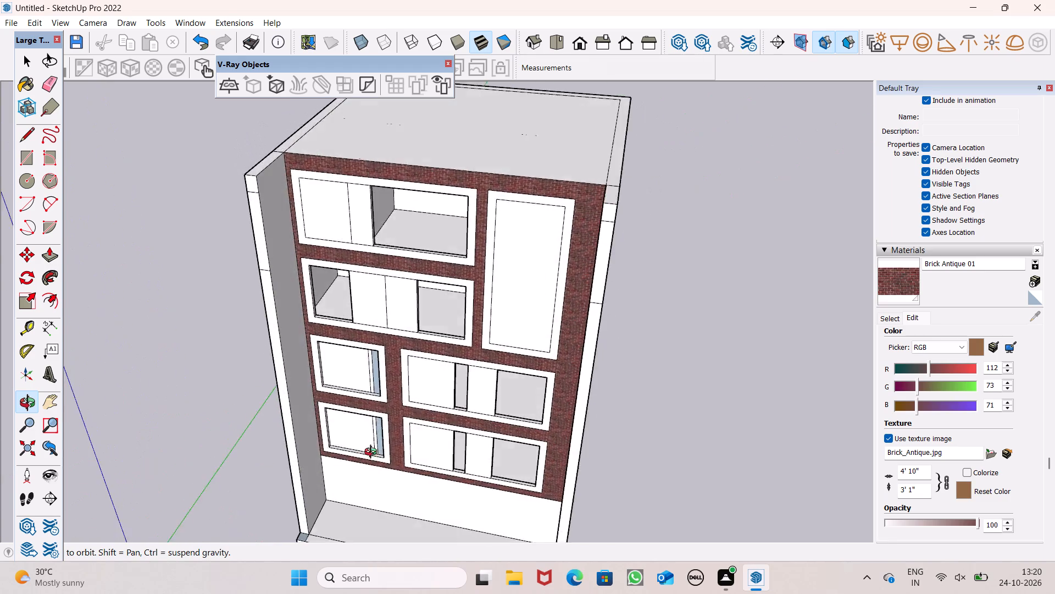
middle_click_drag(373, 453, 413, 358)
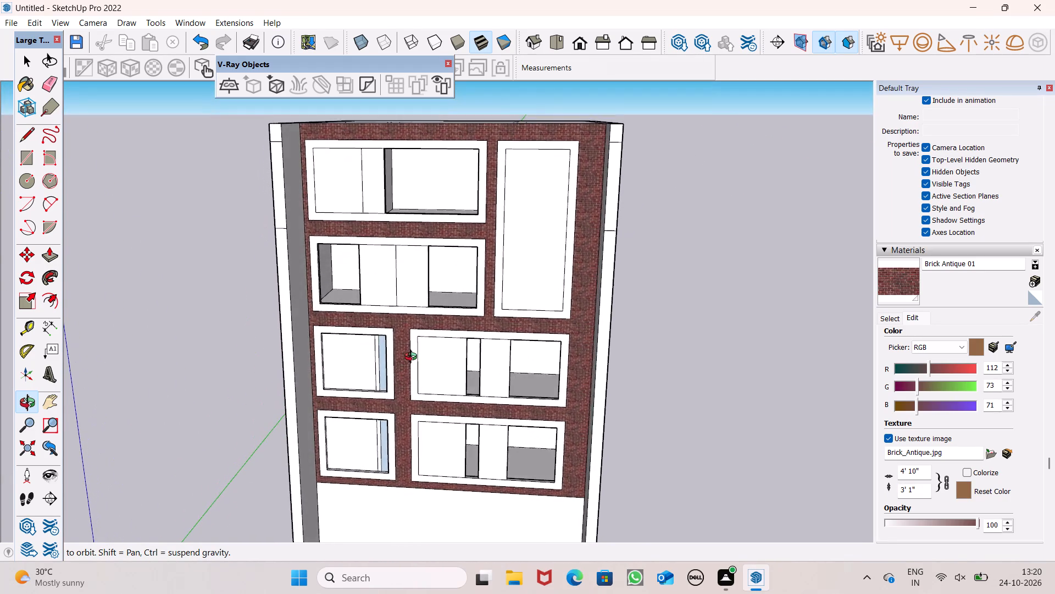
middle_click_drag(413, 358, 419, 356)
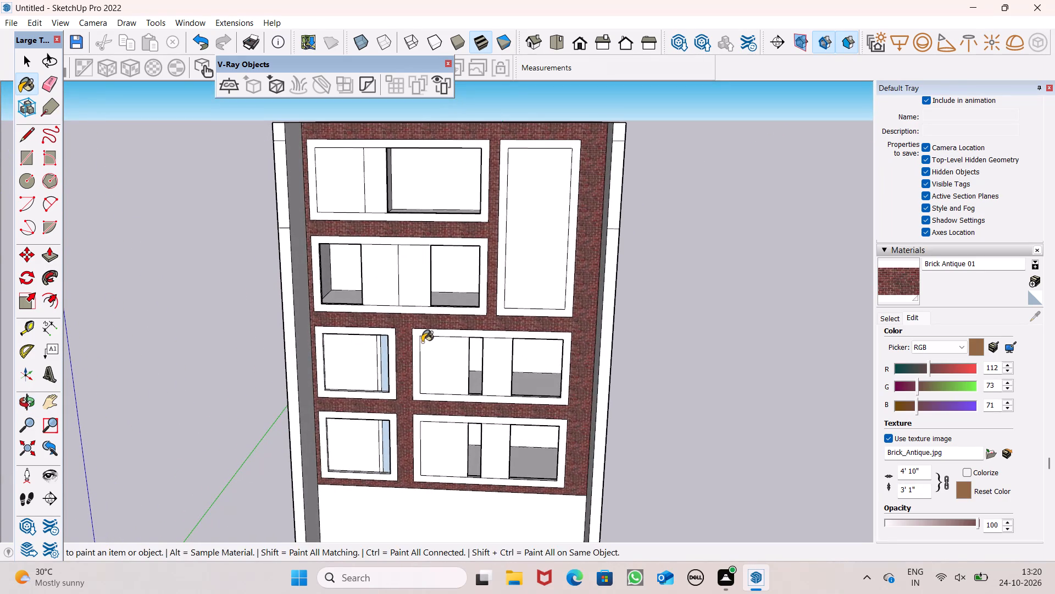
Set the Brick Antique 01 material's blue value to 47.
scroll(579, 343, "up", 14)
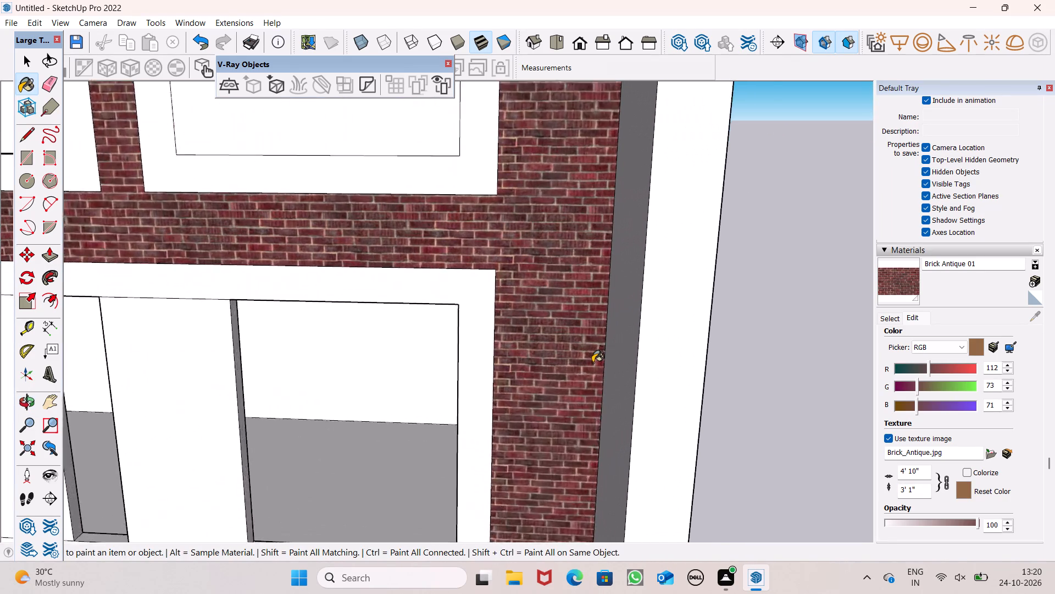
scroll(592, 362, "up", 3)
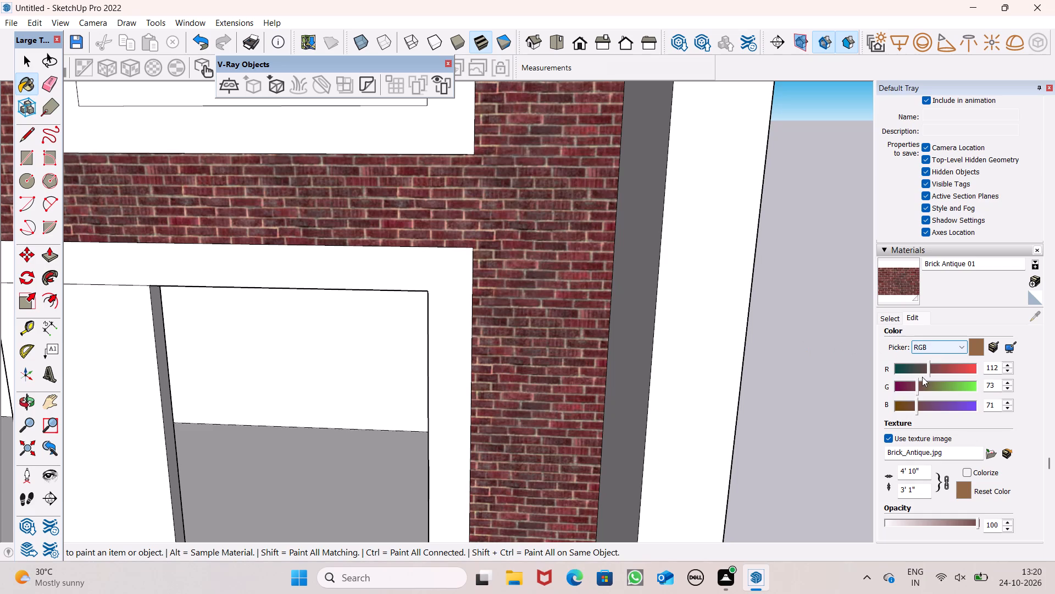
left_click(913, 407)
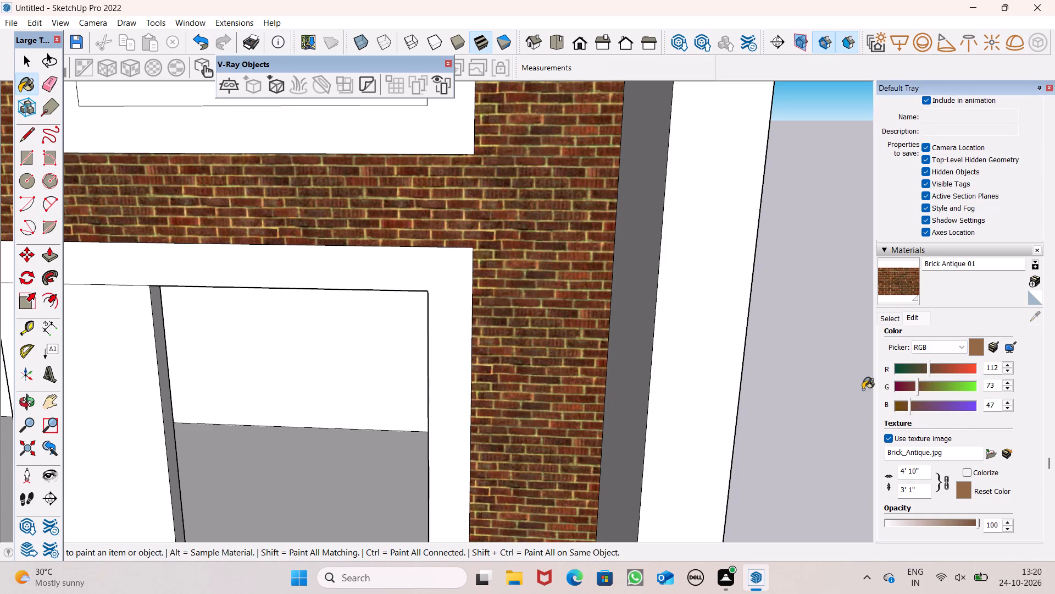
Examine the whole front facade with the adjusted brick colour.
scroll(665, 302, "down", 20)
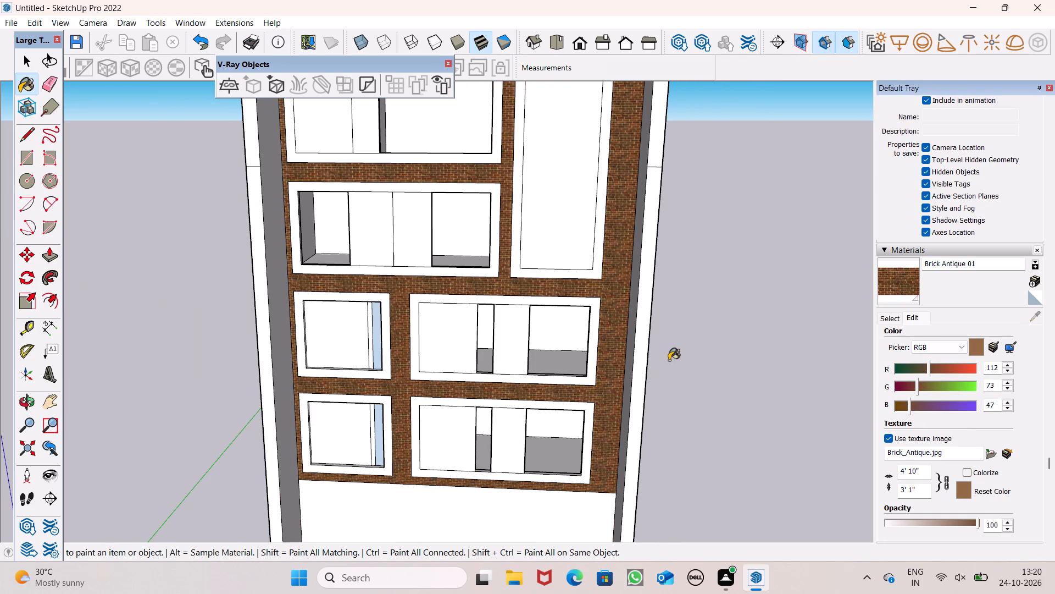
middle_click_drag(674, 364, 679, 359)
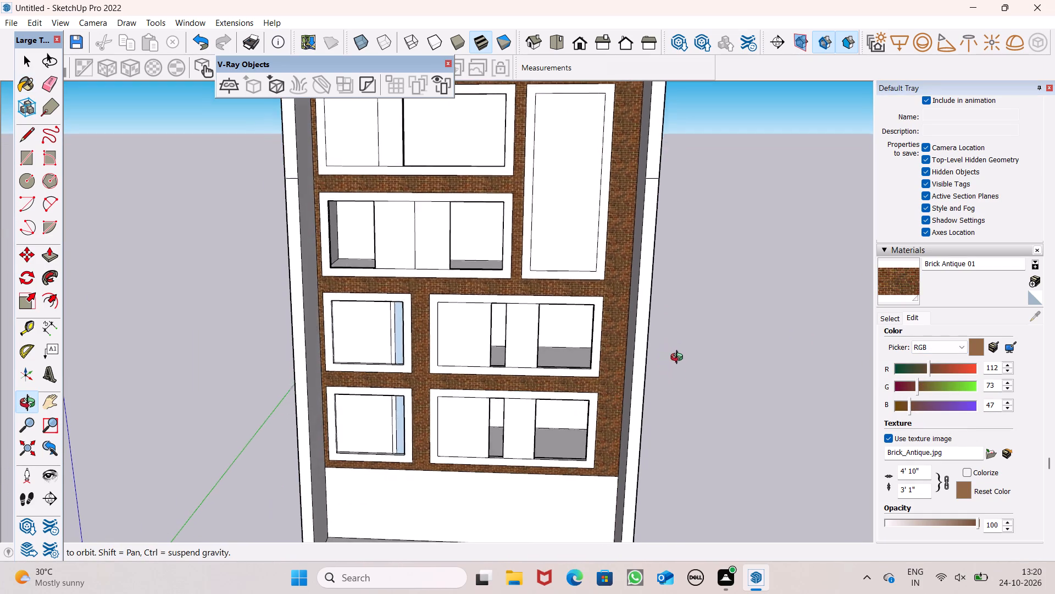
middle_click_drag(679, 359, 680, 359)
key("space")
scroll(671, 351, "down", 2)
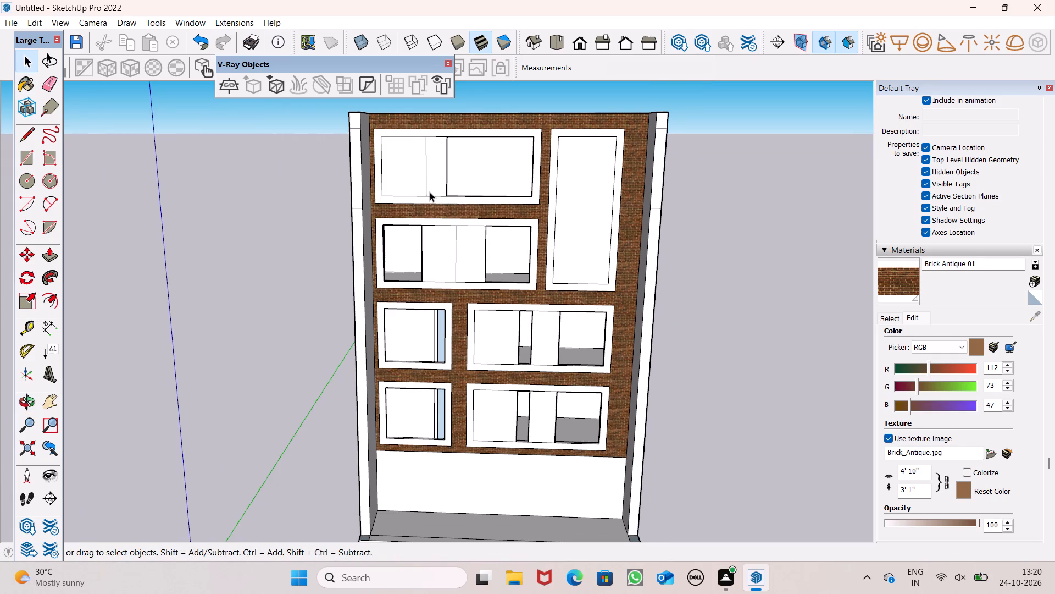
scroll(412, 176, "up", 5)
scroll(382, 217, "down", 3)
Push/Pull the wide top-floor window frame outward from the brick wall.
middle_click_drag(382, 229, 399, 369)
scroll(365, 236, "up", 6)
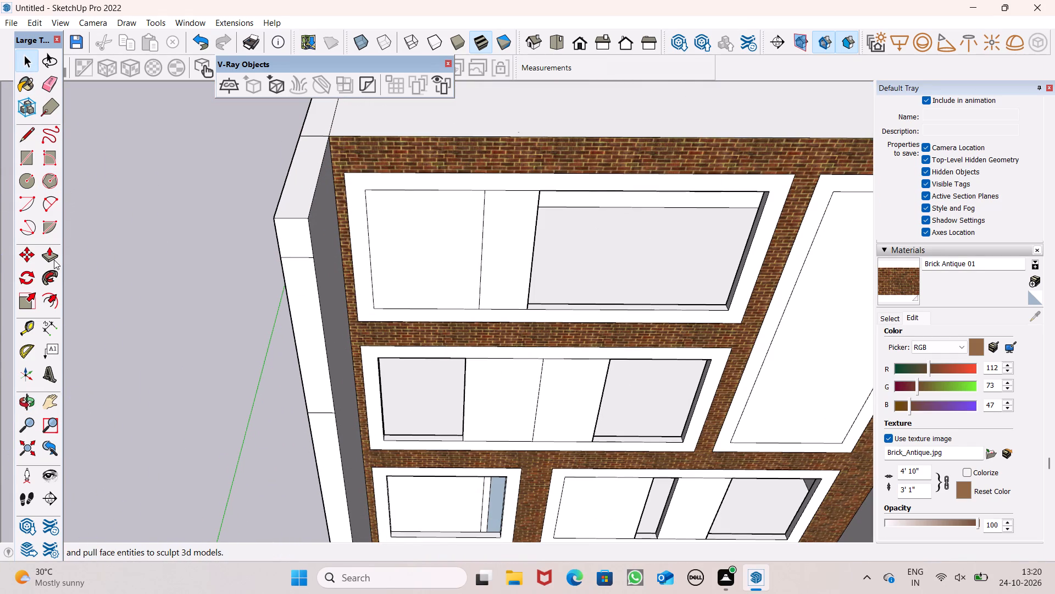
left_click(54, 260)
middle_click_drag(302, 227, 315, 271)
scroll(367, 237, "up", 6)
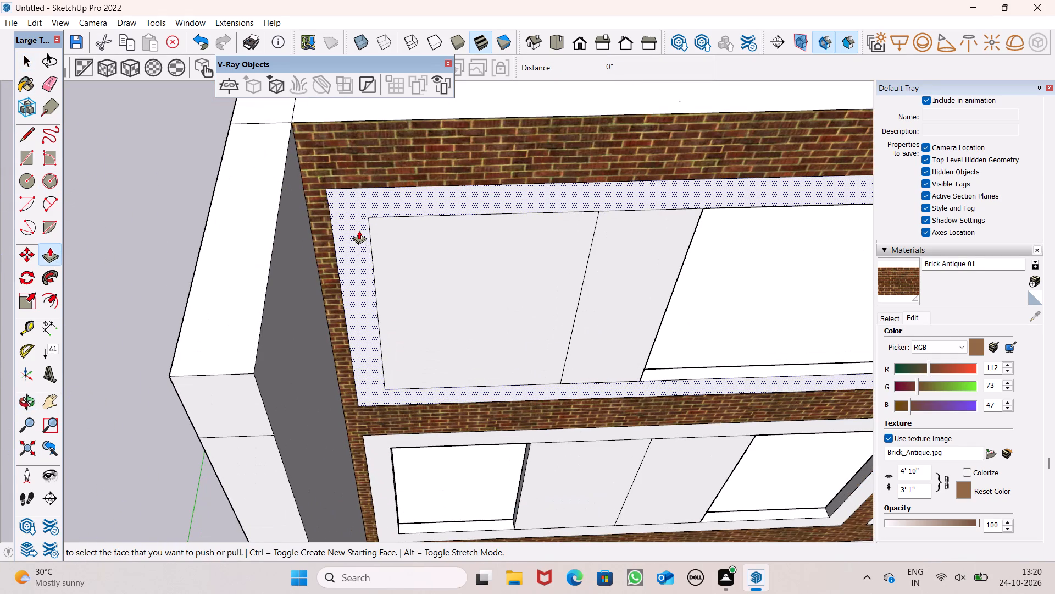
left_click_drag(358, 230, 364, 252)
left_click(364, 252)
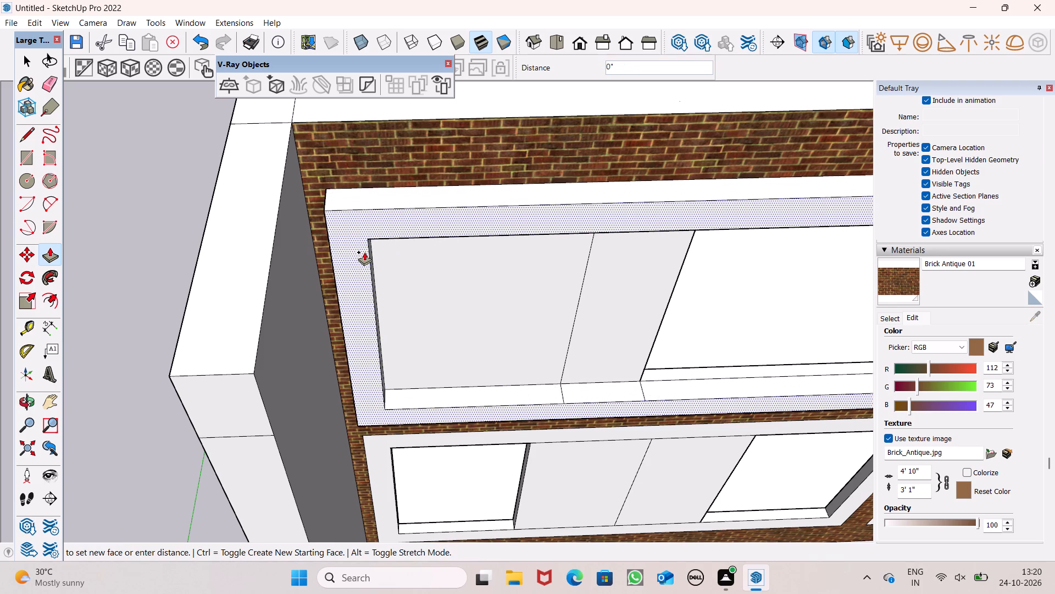
left_click(364, 252)
key("1")
left_click(364, 252)
type(";'")
key("Return")
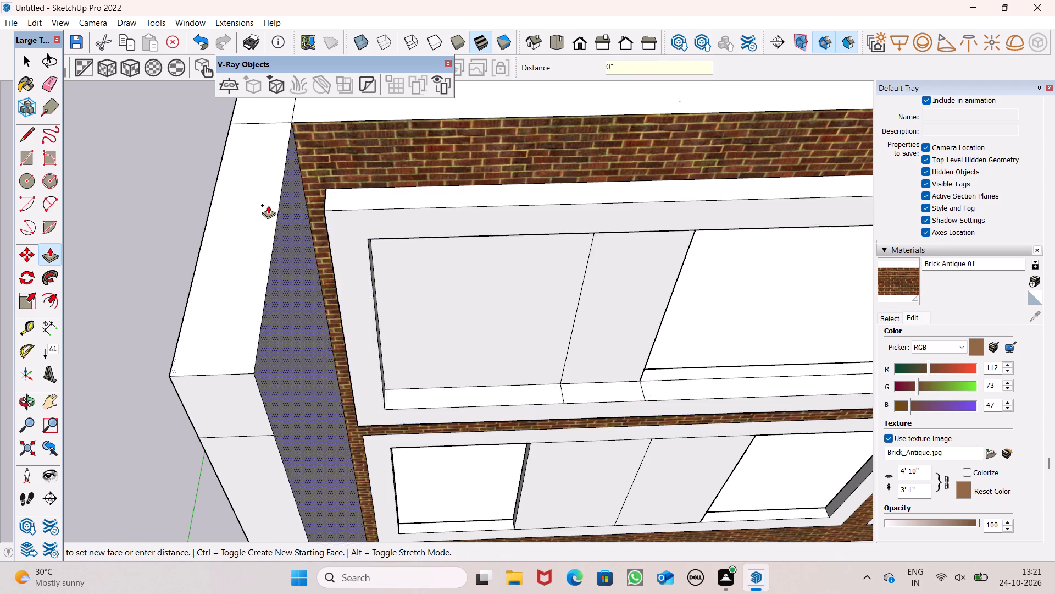
Push/Pull the wide window frame directly below the top one outward by 1'.
scroll(257, 202, "down", 6)
middle_click_drag(297, 242, 181, 198)
scroll(327, 194, "down", 4)
middle_click_drag(324, 315, 377, 237)
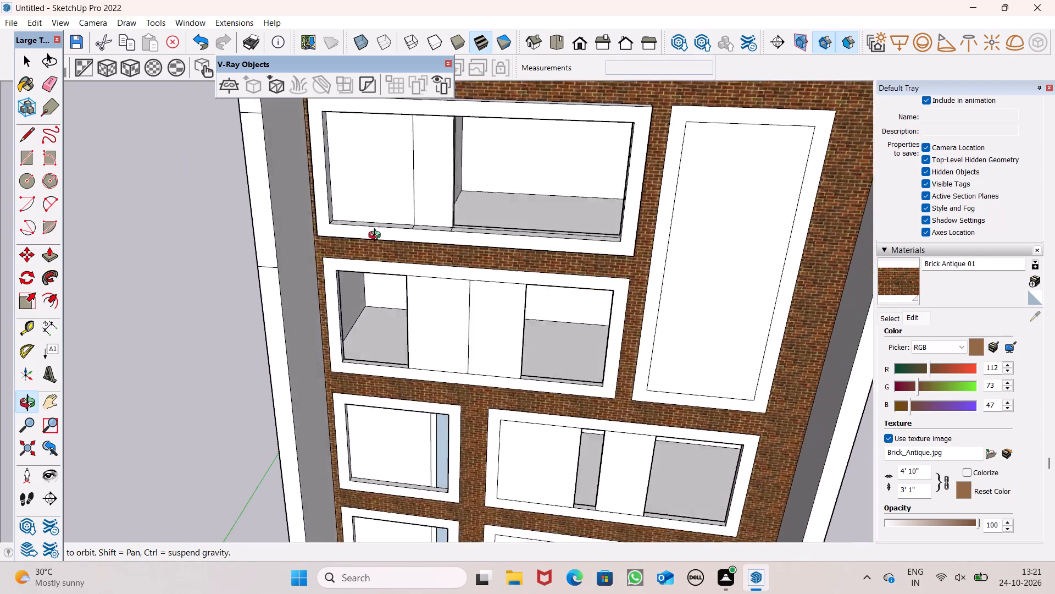
middle_click_drag(377, 237, 406, 207)
scroll(349, 262, "up", 5)
left_click_drag(341, 261, 342, 272)
key("1")
key("apostrophe")
key("Return")
scroll(319, 215, "down", 5)
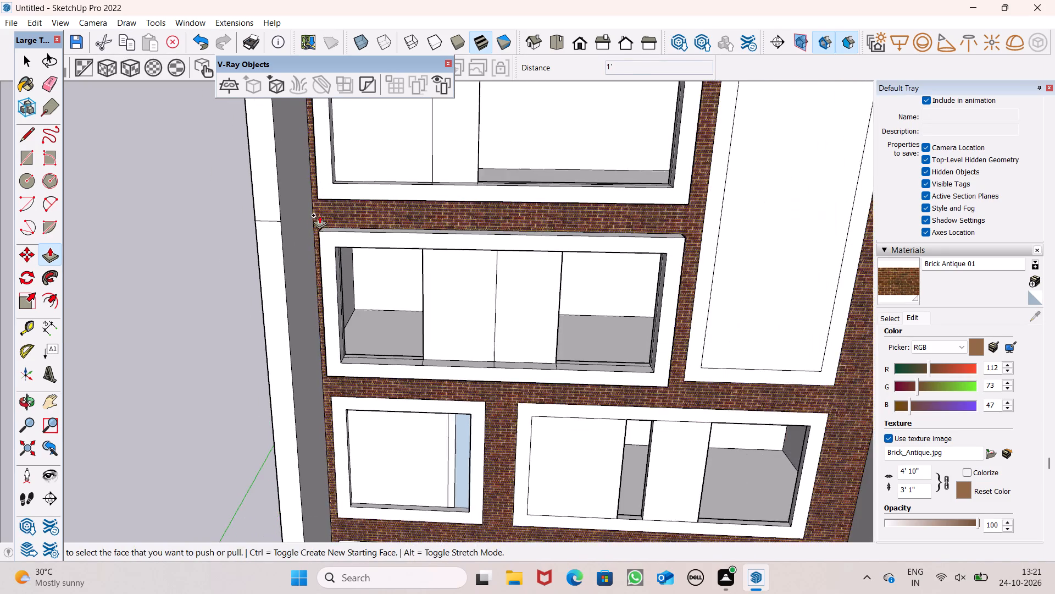
Try to dimension the projection depth of the second window frame from the top at its upper corner.
middle_click_drag(341, 248, 334, 346)
scroll(368, 185, "down", 5)
middle_click_drag(379, 207, 390, 332)
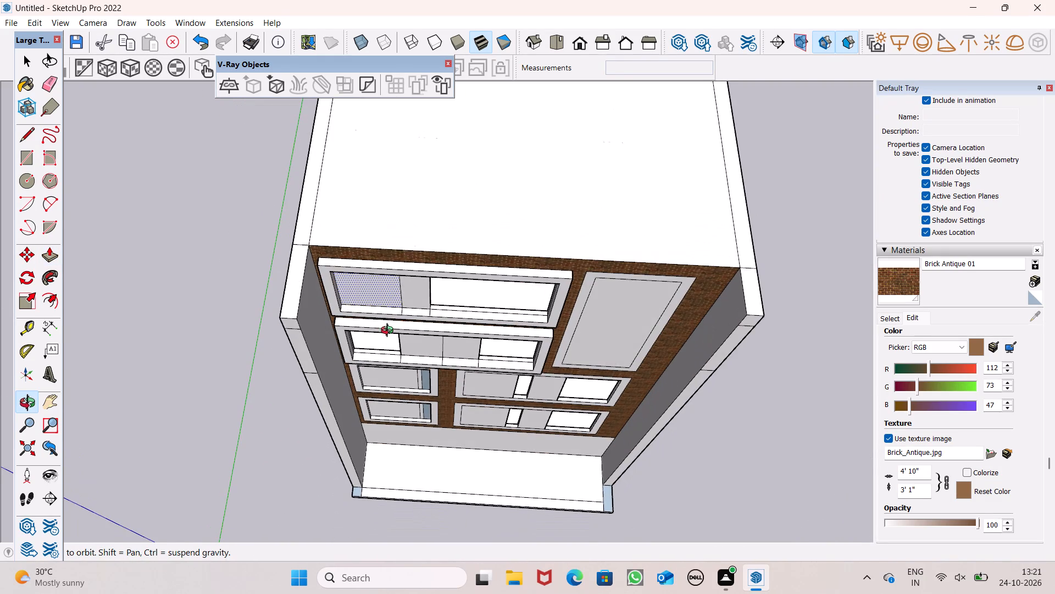
middle_click_drag(390, 332, 389, 338)
scroll(340, 329, "up", 8)
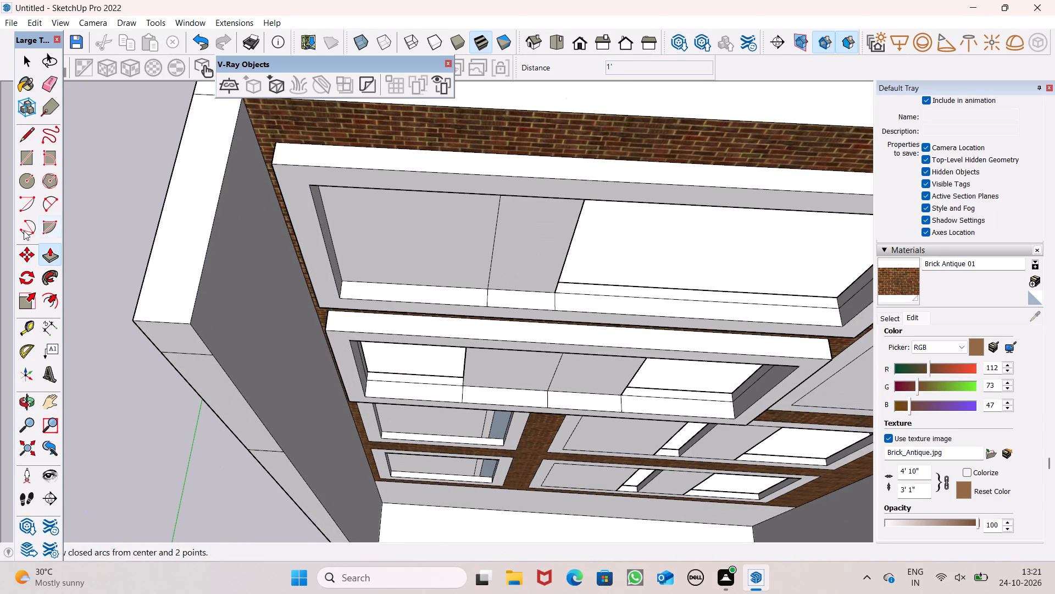
left_click_drag(51, 333, 63, 329)
scroll(265, 269, "up", 3)
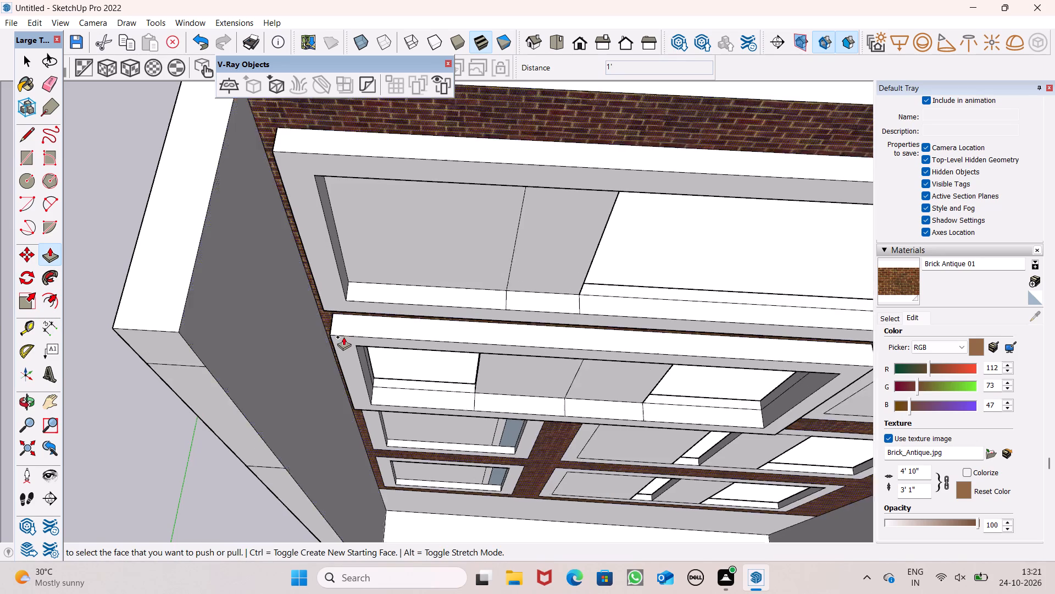
scroll(343, 337, "up", 5)
left_click(57, 328)
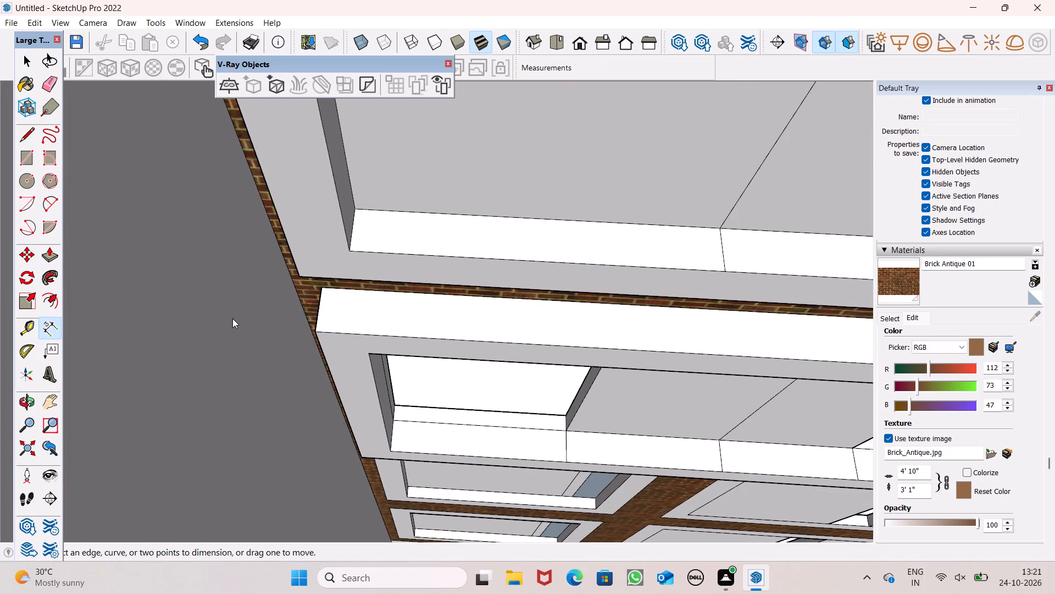
scroll(249, 315, "up", 7)
left_click(360, 268)
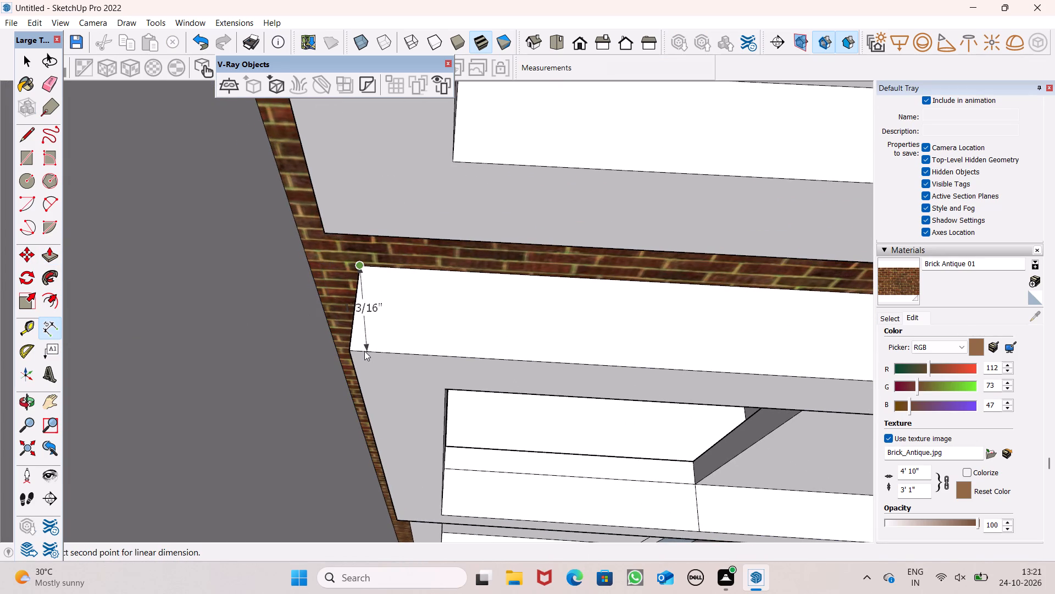
left_click(351, 350)
key("space")
Try to dimension the projection depth of the wide top-floor window frame at its upper outer corner.
scroll(312, 312, "down", 3)
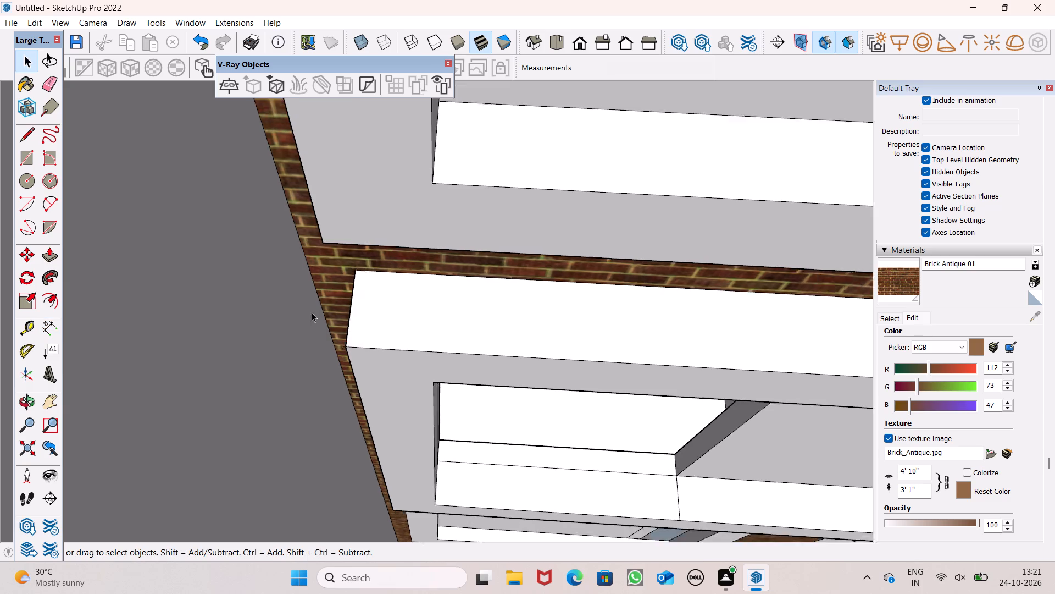
scroll(312, 312, "down", 19)
scroll(304, 257, "up", 8)
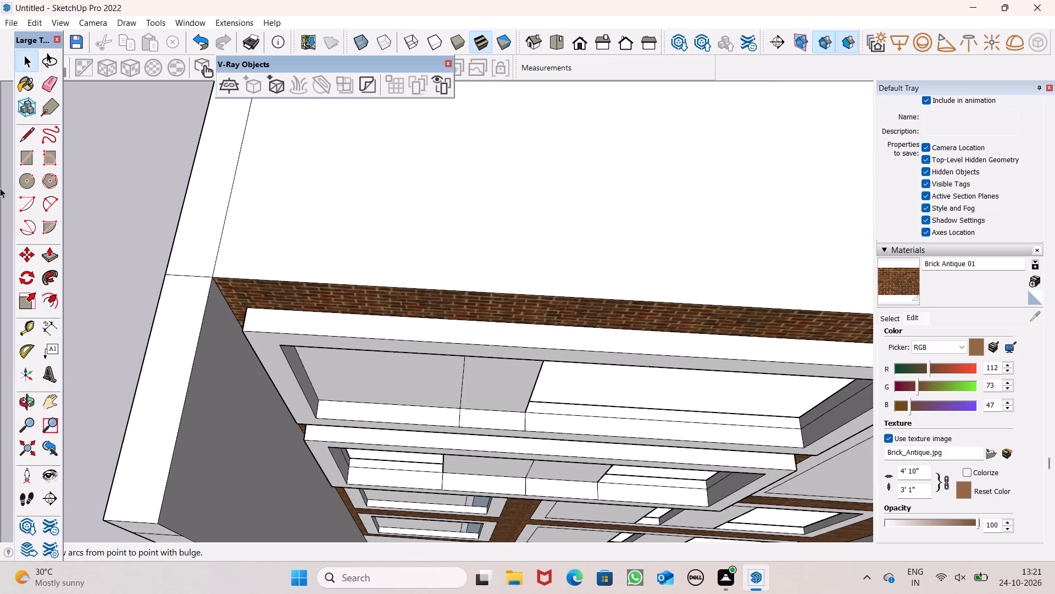
left_click(50, 318)
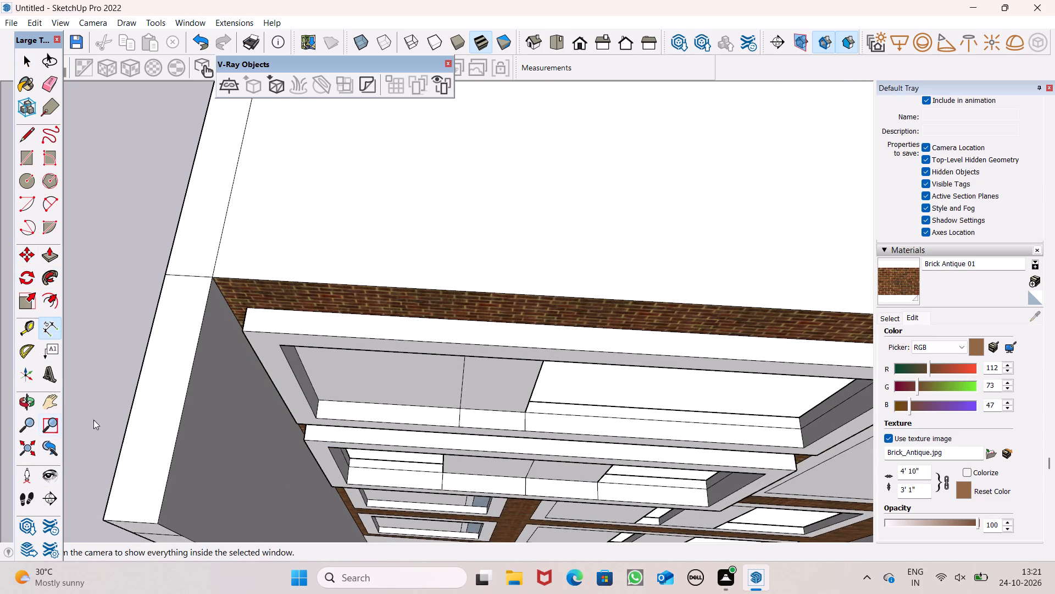
scroll(147, 389, "up", 8)
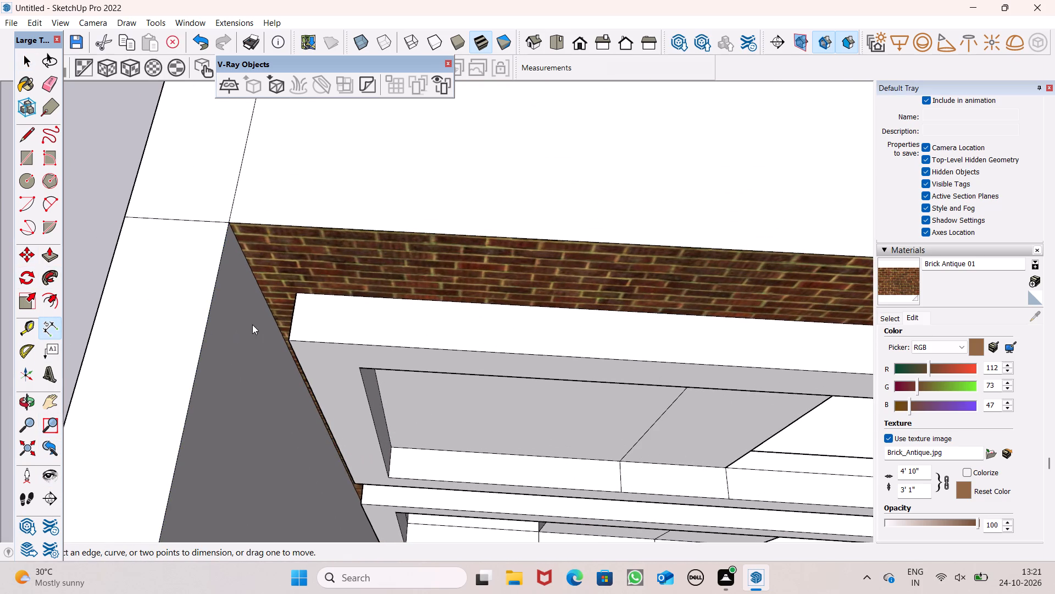
scroll(252, 324, "up", 6)
left_click(329, 270)
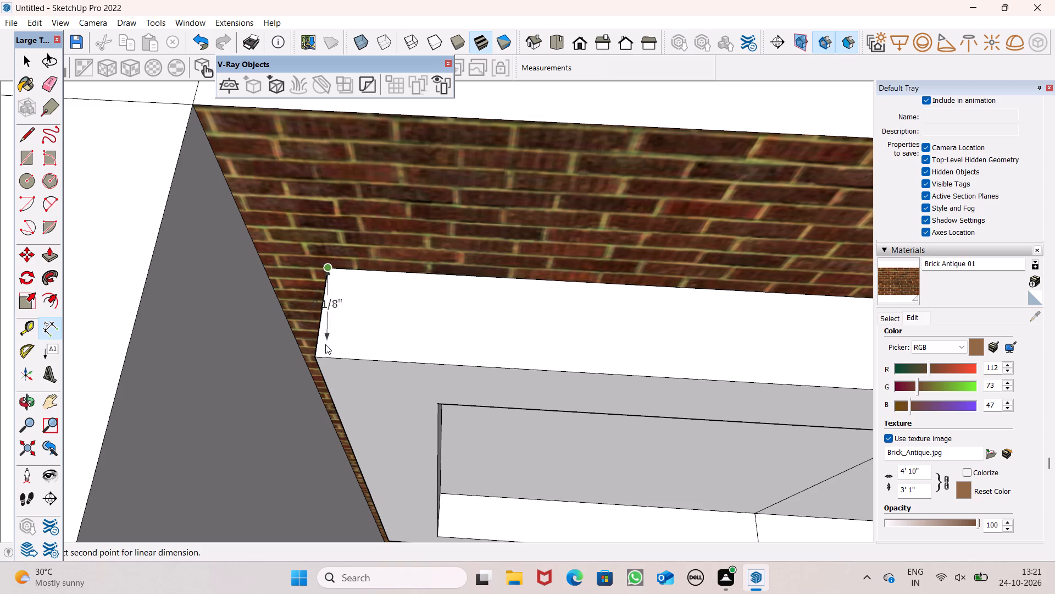
left_click(318, 351)
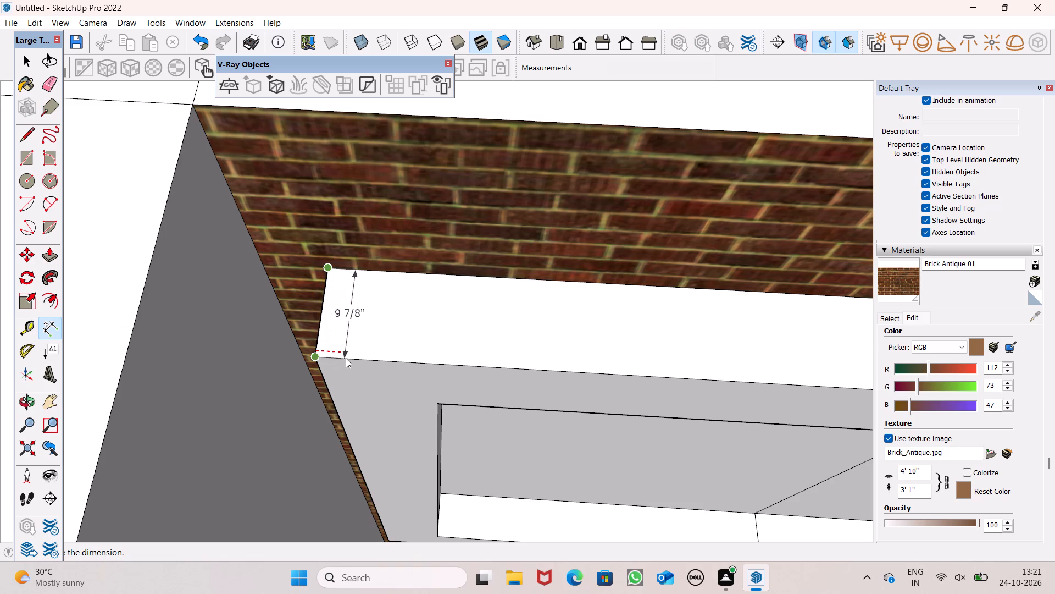
scroll(339, 360, "up", 8)
key("space")
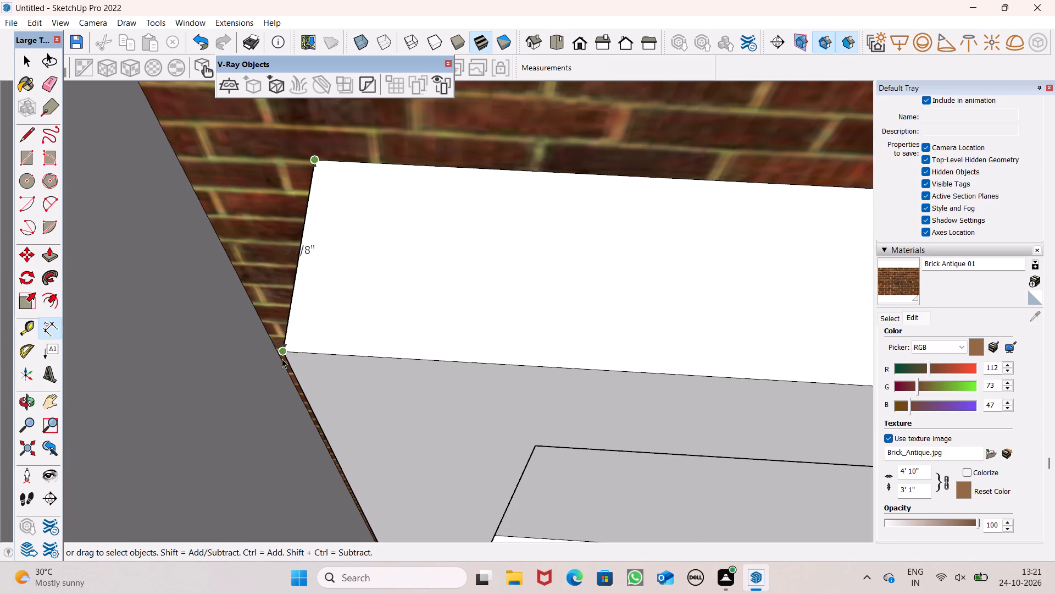
Undo the outward pulls of the two upper wide window frames, back to flush with the brick wall.
scroll(336, 278, "down", 14)
scroll(275, 212, "down", 6)
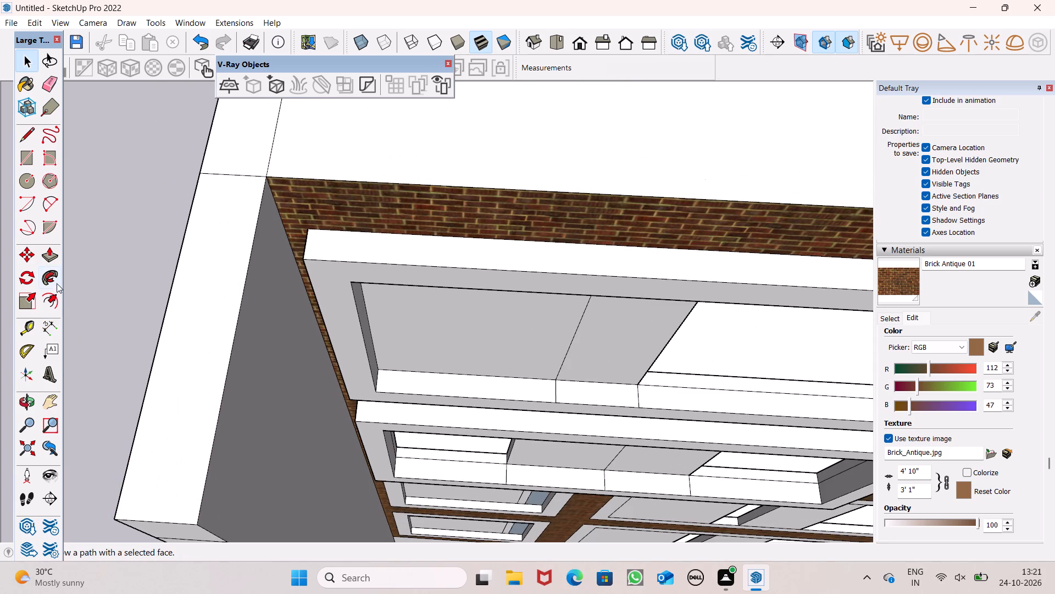
key("ctrl+z")
key("ctrl+z")
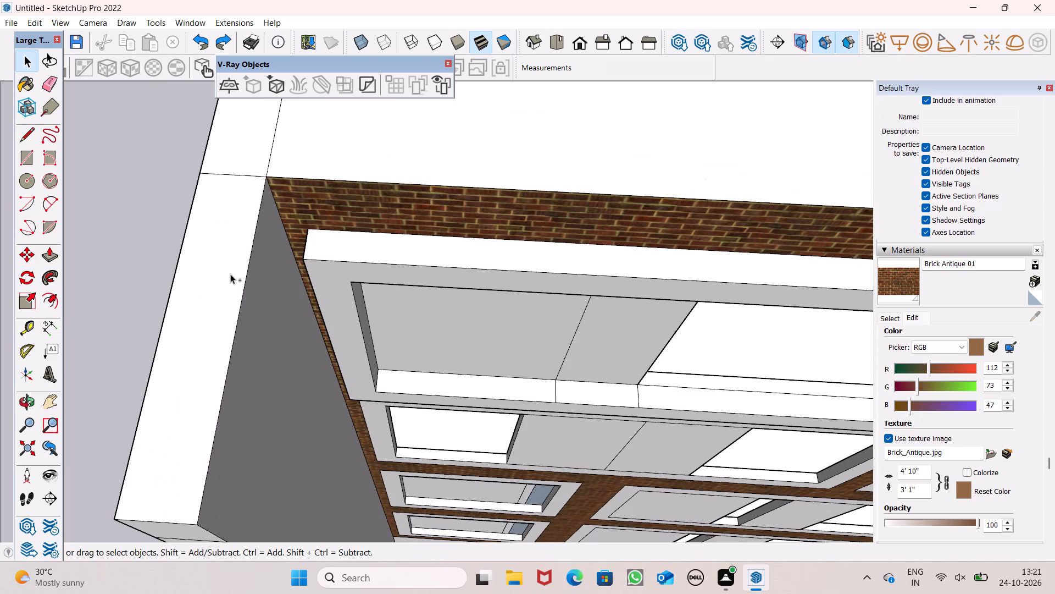
key("ctrl+z")
Push/Pull the wide top-floor window frame outward from the brick wall by 1'.
left_click(48, 260)
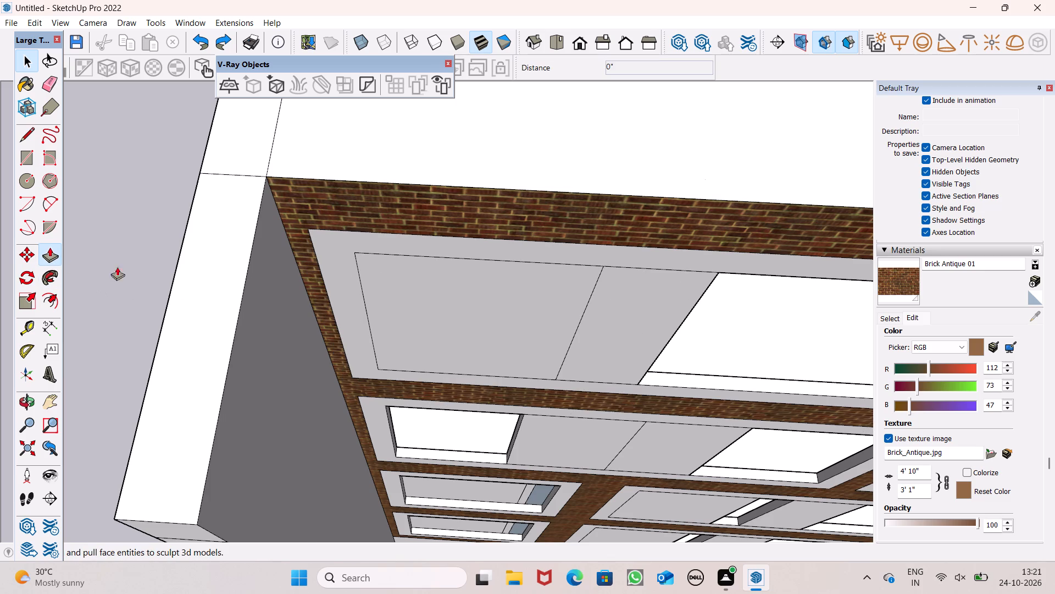
scroll(238, 278, "up", 7)
left_click_drag(391, 258, 400, 276)
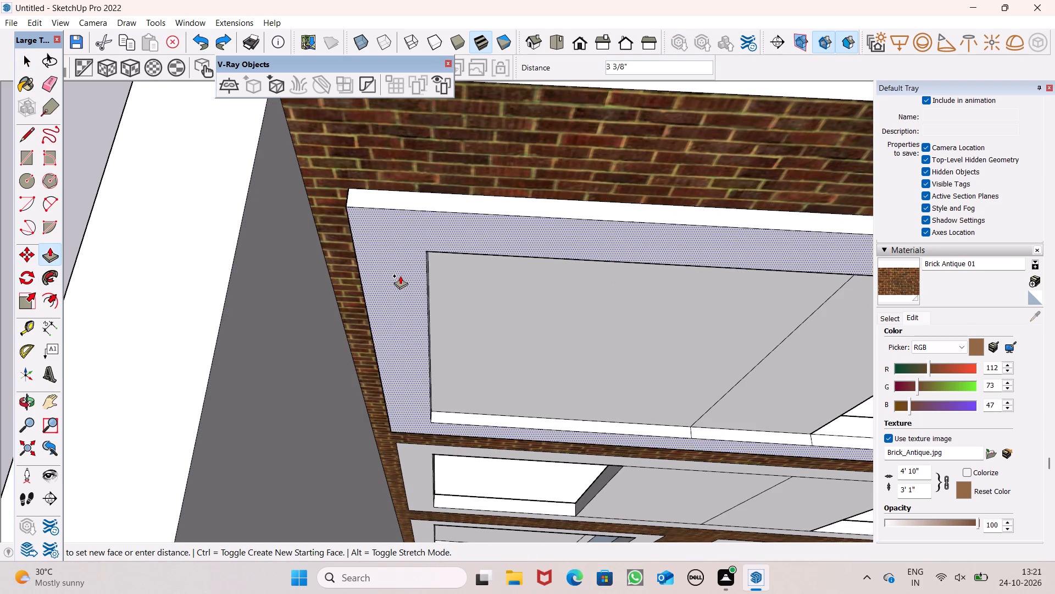
left_click_drag(400, 276, 402, 294)
key("1")
key("apostrophe")
key("Return")
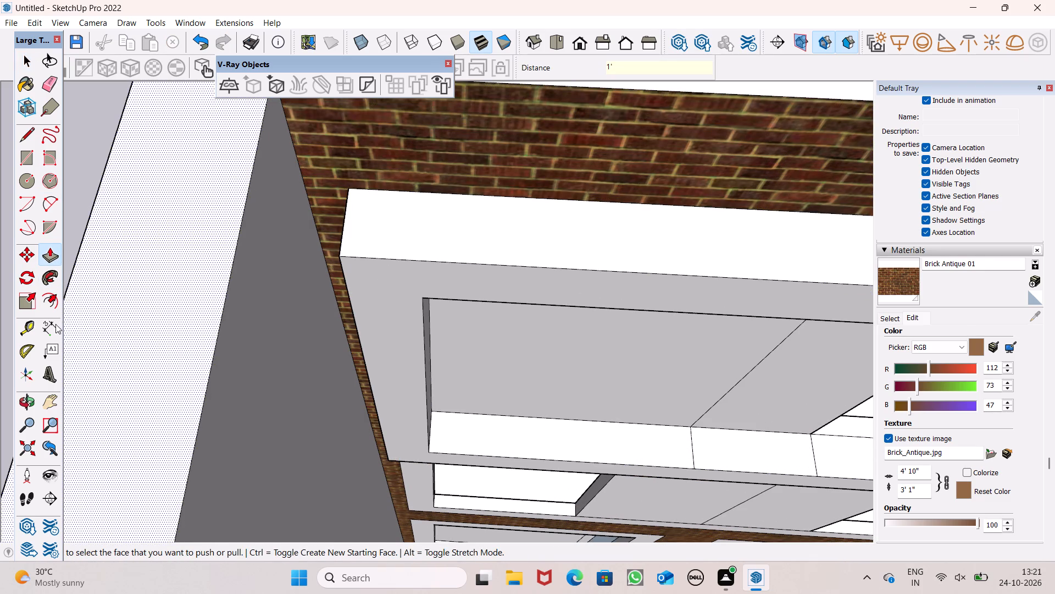
Check the top-floor window frame's projection depth with a linear dimension at its upper corner, without placing it.
left_click_drag(49, 324, 60, 323)
left_click(349, 191)
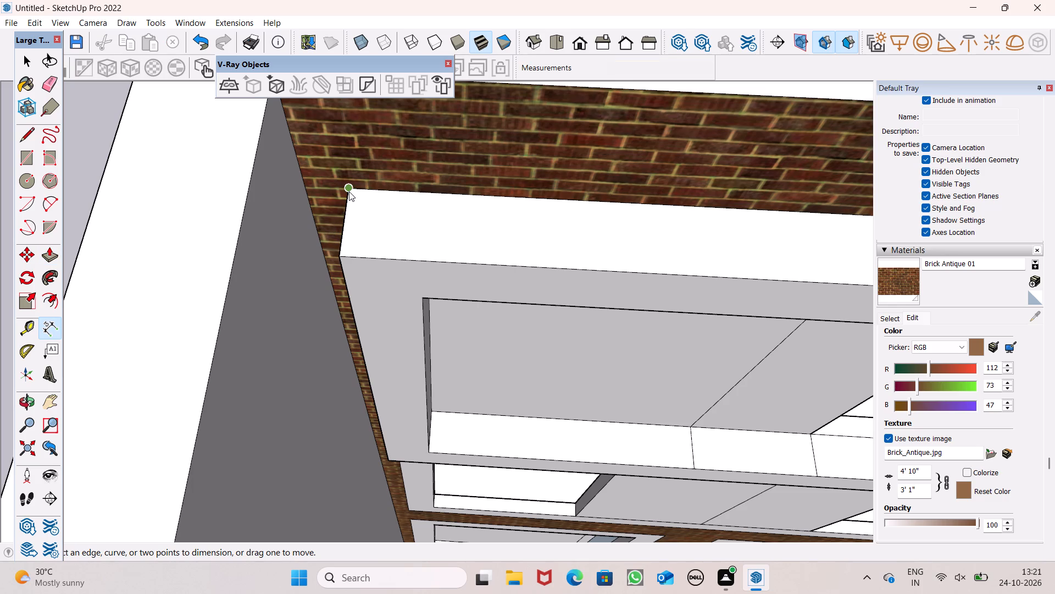
left_click(340, 257)
key("space")
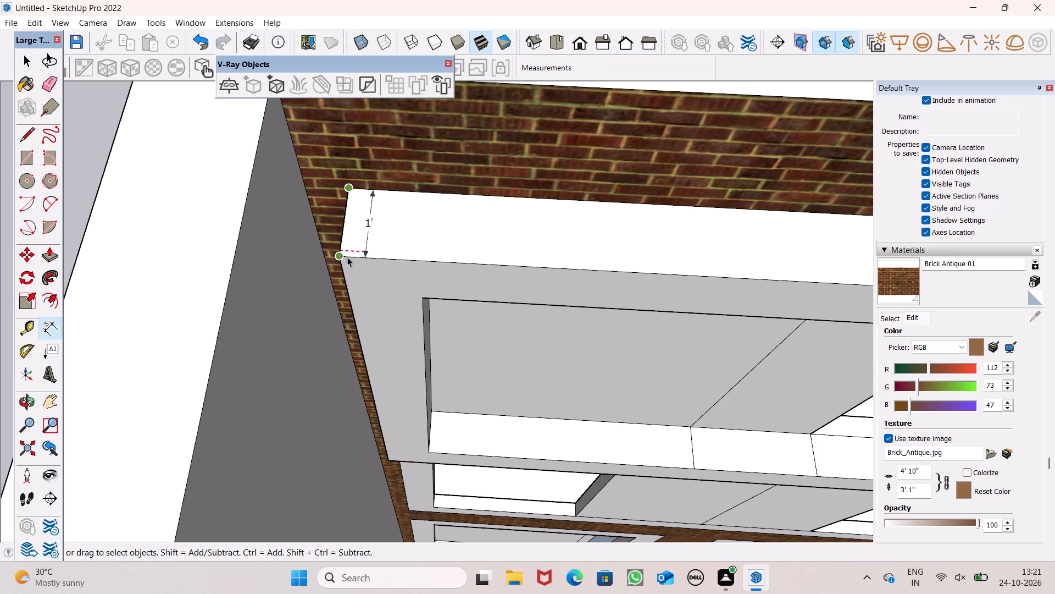
Push/Pull the wide window frame directly below the top one outward, level with the top frame's face.
scroll(249, 118, "down", 7)
left_click(42, 254)
scroll(350, 178, "down", 5)
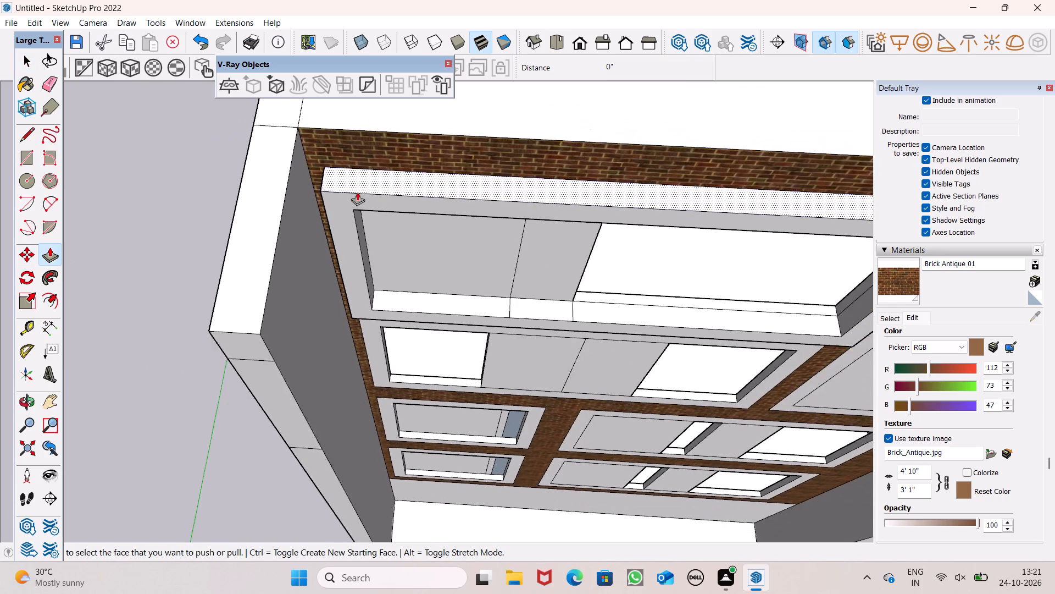
scroll(357, 192, "down", 1)
scroll(330, 300, "up", 6)
middle_click_drag(407, 320, 426, 255)
scroll(427, 250, "down", 4)
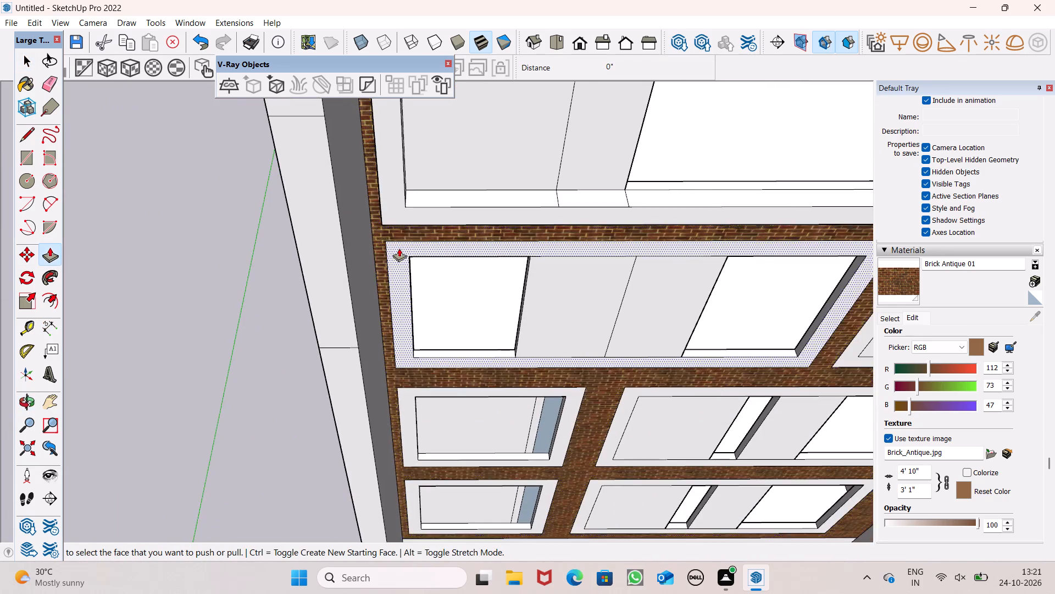
scroll(402, 245, "up", 5)
left_click_drag(404, 256, 471, 207)
Push/Pull the two small window frames below the wide ones outward by 1' each, matching the frames above.
scroll(425, 174, "down", 7)
scroll(359, 151, "down", 6)
scroll(437, 306, "up", 3)
scroll(399, 290, "down", 2)
scroll(405, 305, "up", 6)
left_click_drag(378, 304, 431, 295)
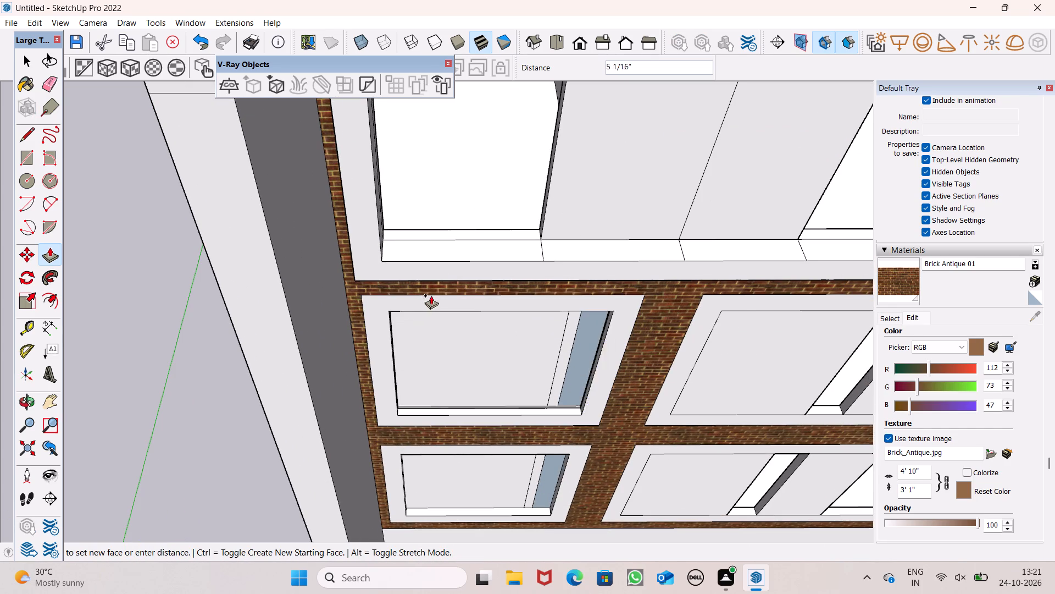
left_click_drag(431, 295, 438, 282)
scroll(406, 221, "down", 8)
scroll(415, 384, "up", 7)
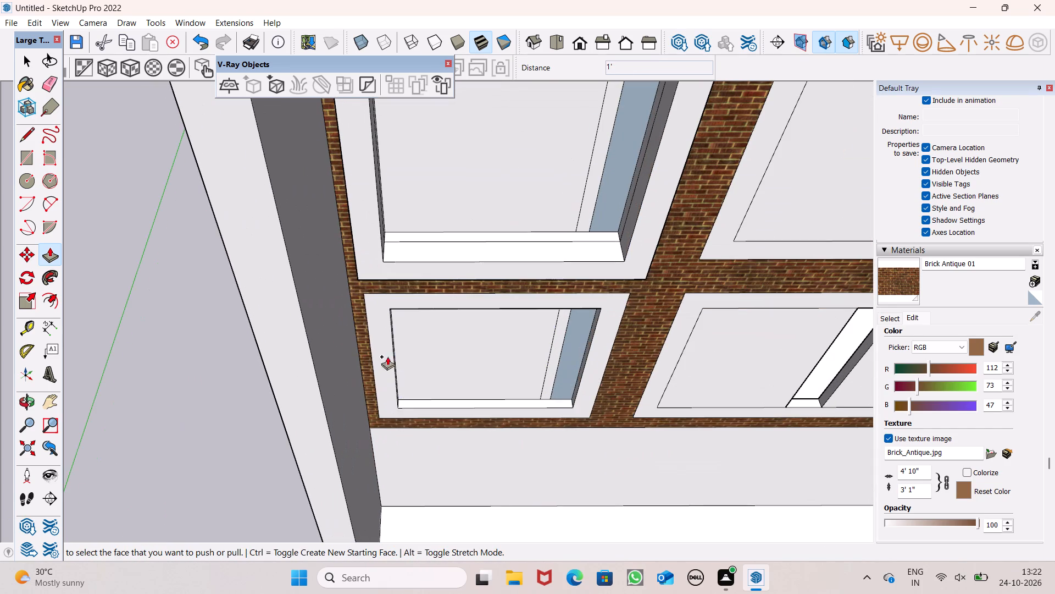
left_click_drag(375, 315, 367, 272)
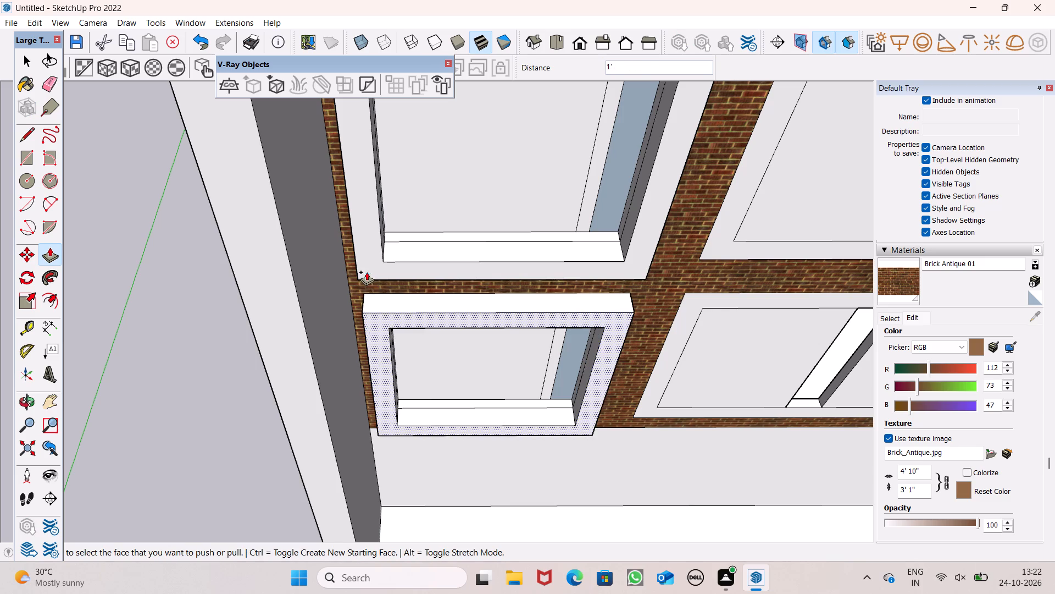
Push/Pull the tall window frame beside the two upper wide windows outward by 1', matching the neighbouring frame.
scroll(353, 256, "down", 13)
middle_click_drag(153, 296, 111, 131)
scroll(156, 258, "up", 1)
middle_click_drag(87, 120, 0, 150)
scroll(252, 253, "down", 6)
scroll(378, 230, "down", 2)
middle_click_drag(369, 208, 367, 344)
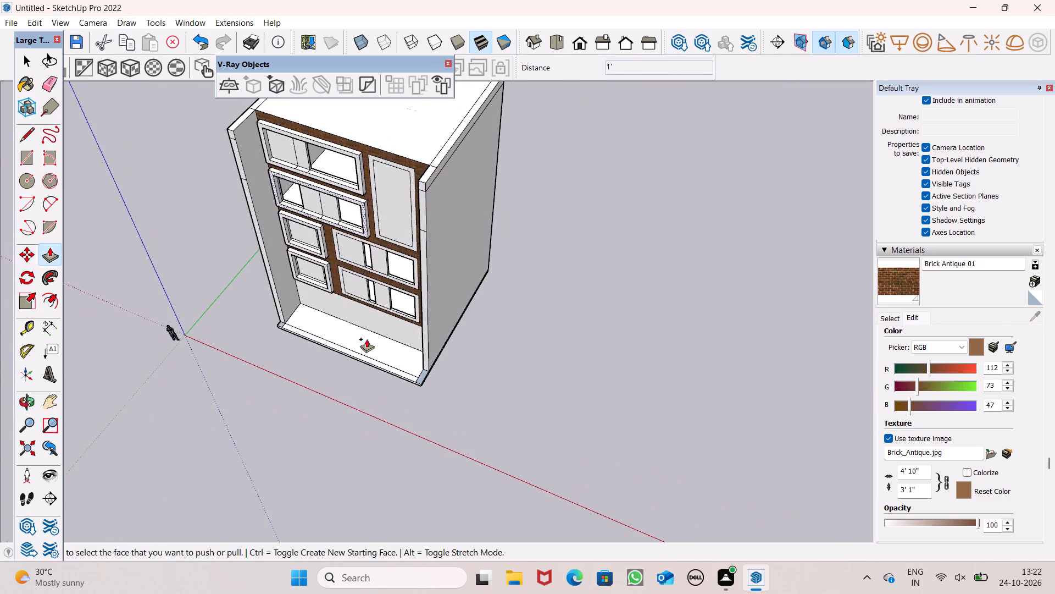
scroll(360, 140, "up", 9)
scroll(437, 240, "up", 10)
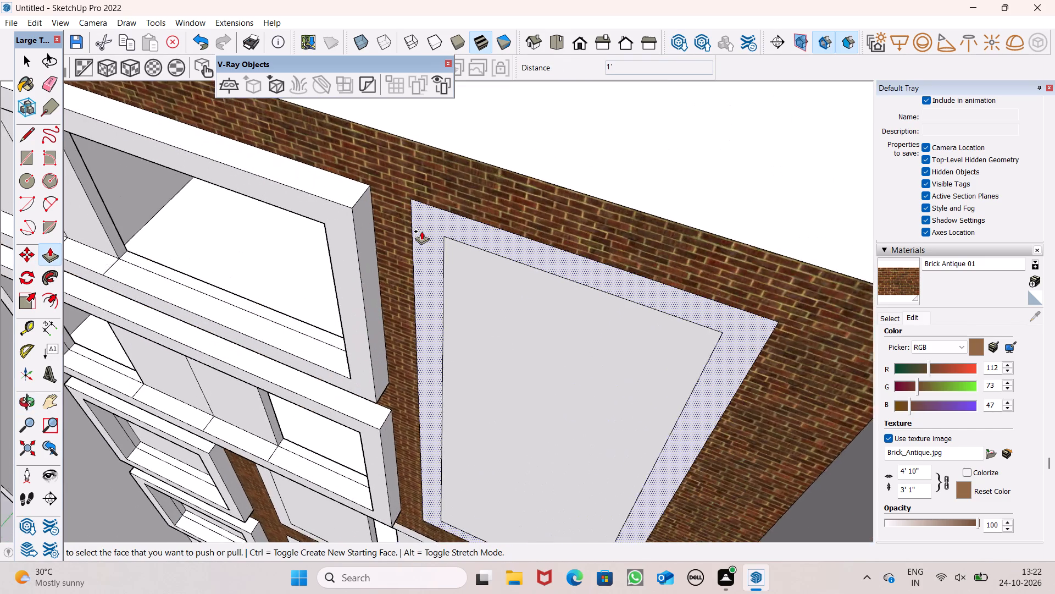
scroll(421, 231, "up", 3)
left_click_drag(424, 228, 315, 197)
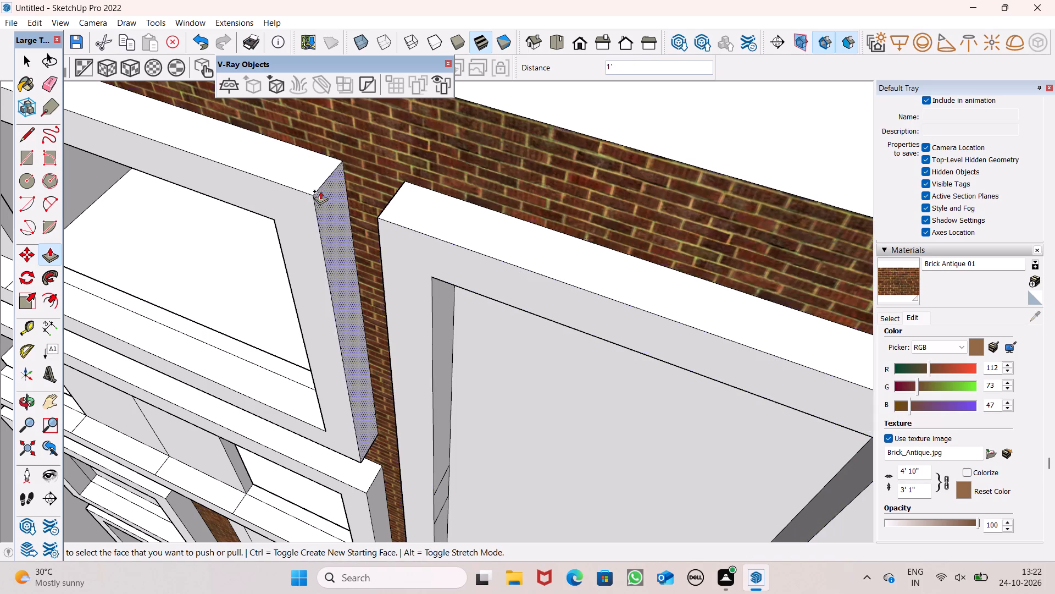
Push/Pull the two wide window frames below the tall window outward by 1' each, level with the other frames.
scroll(411, 183, "down", 12)
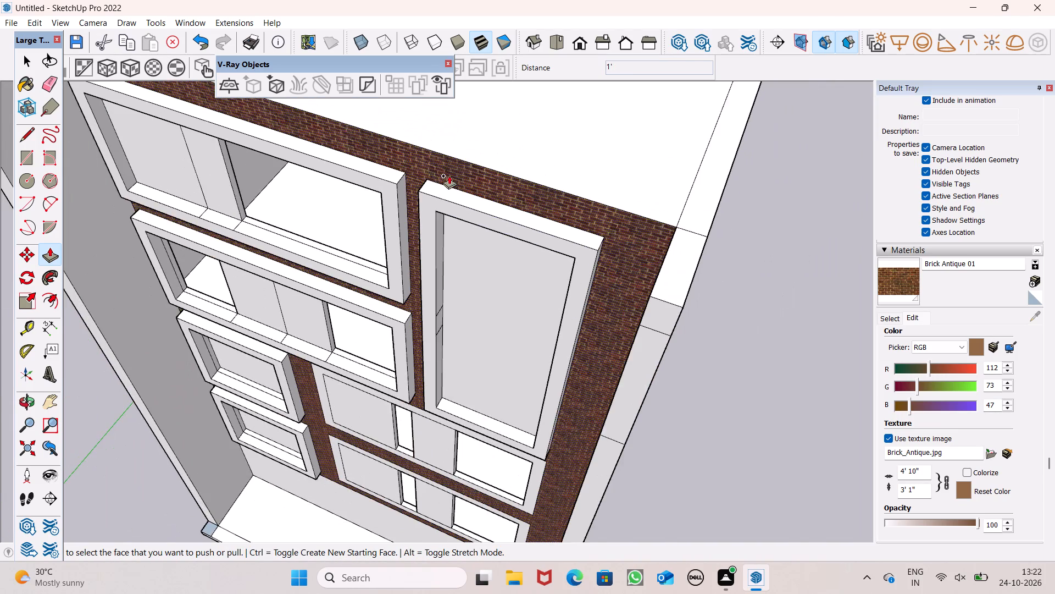
scroll(449, 175, "down", 4)
scroll(451, 365, "up", 13)
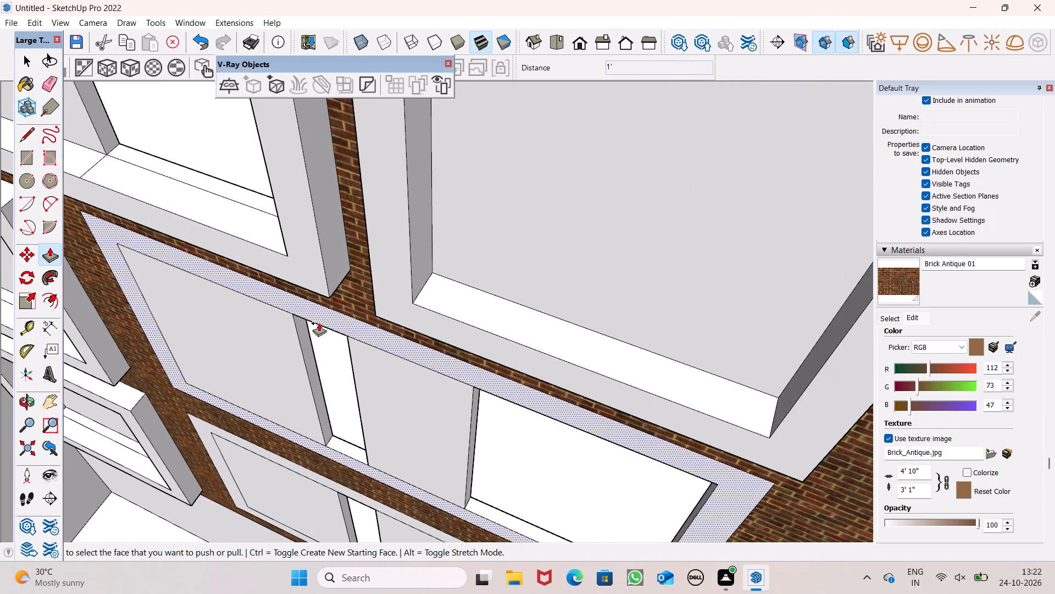
left_click_drag(346, 328, 416, 316)
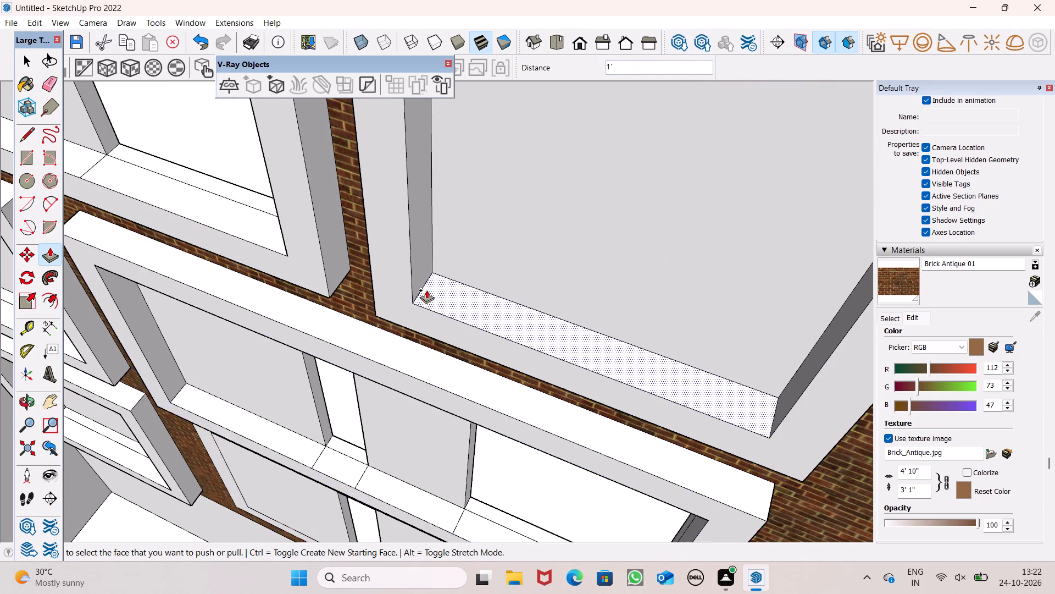
scroll(490, 217, "down", 12)
scroll(538, 403, "up", 7)
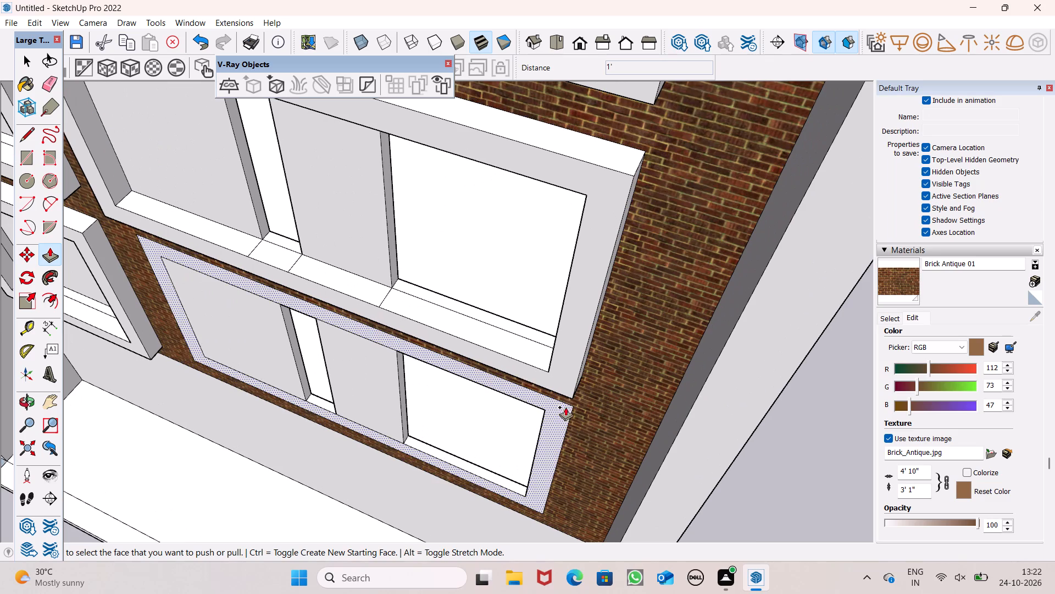
left_click_drag(560, 415, 536, 379)
Examine the whole front facade and its projecting window frames from the front and from above.
scroll(556, 271, "down", 7)
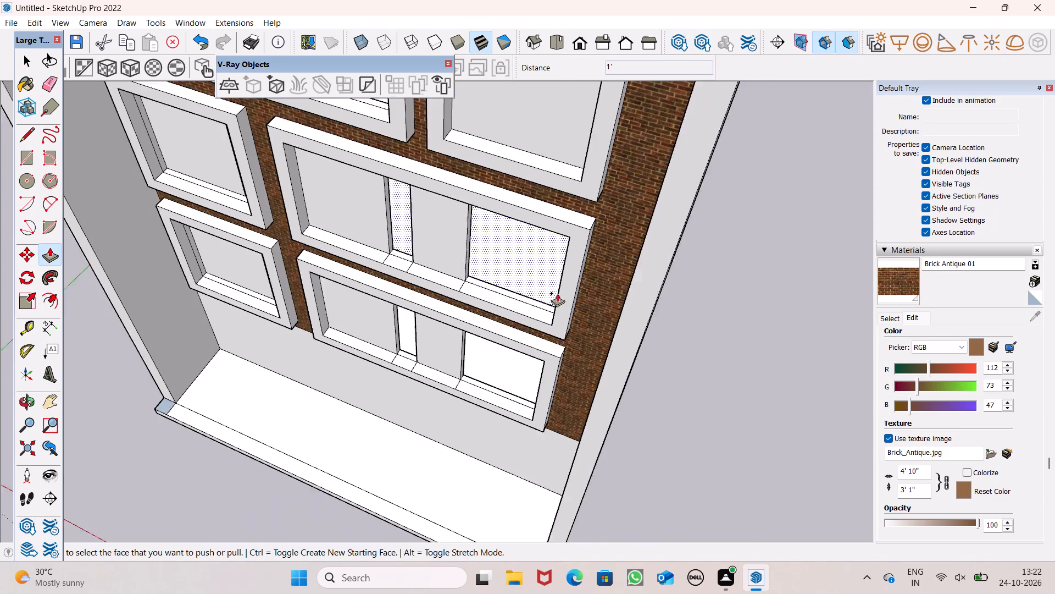
middle_click_drag(568, 337, 581, 223)
scroll(575, 308, "down", 2)
middle_click_drag(530, 350, 624, 216)
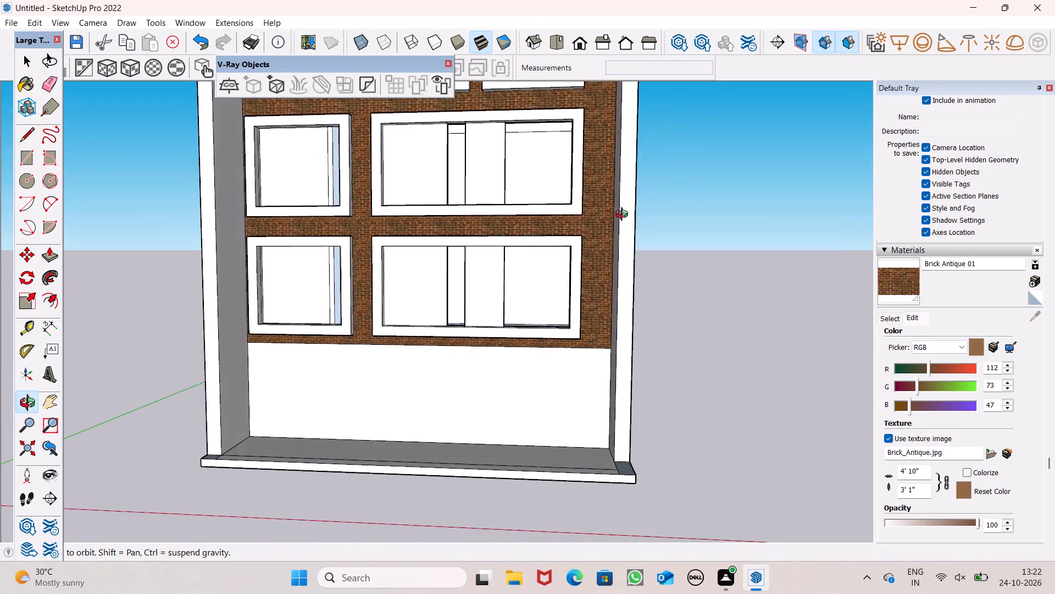
middle_click_drag(624, 216, 634, 209)
scroll(516, 316, "down", 1)
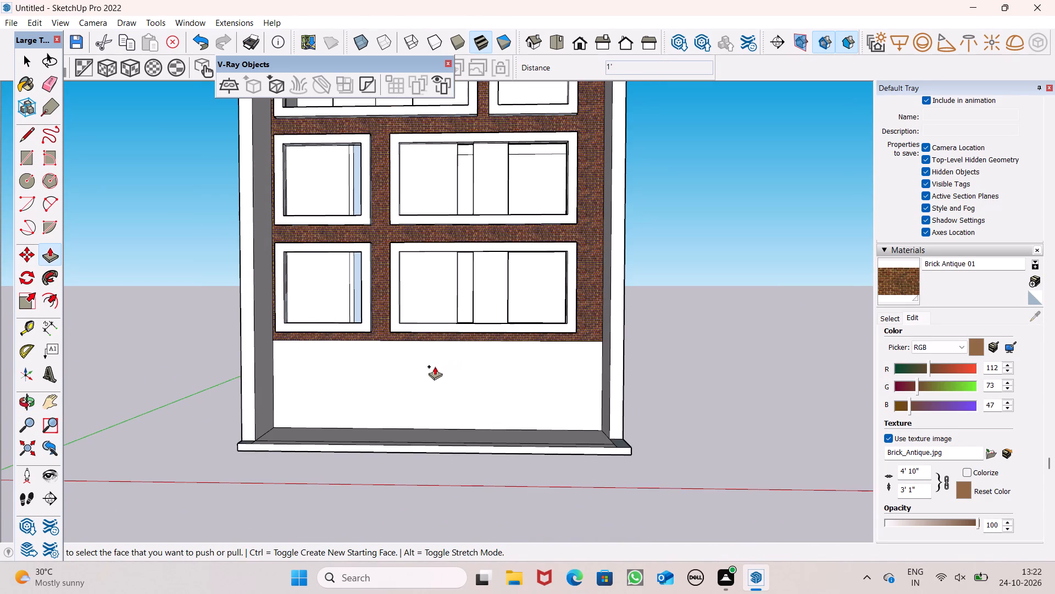
key("space")
scroll(701, 313, "down", 4)
middle_click_drag(677, 344, 668, 398)
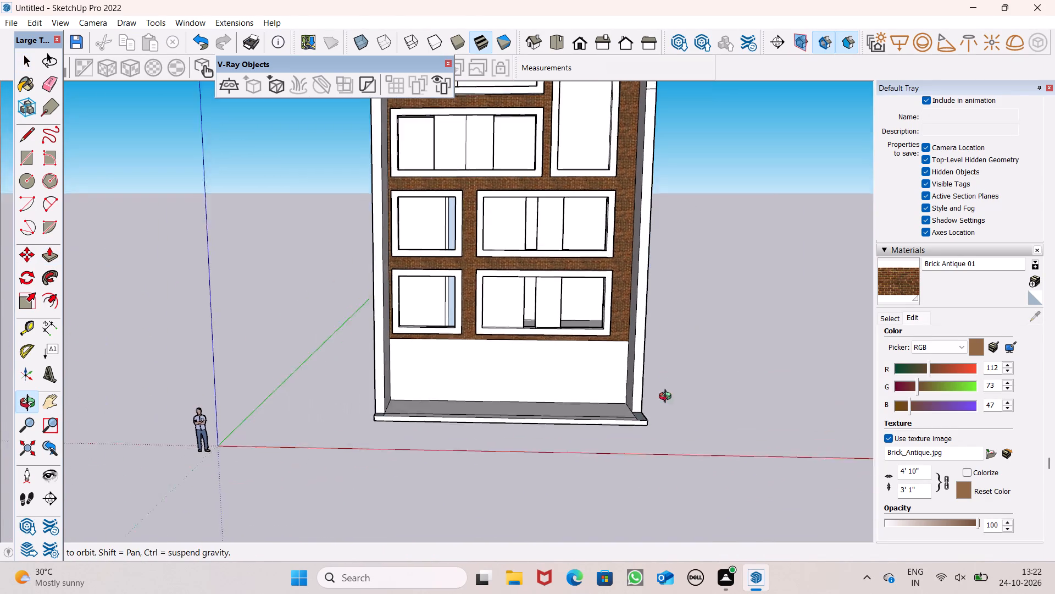
middle_click_drag(668, 398, 667, 422)
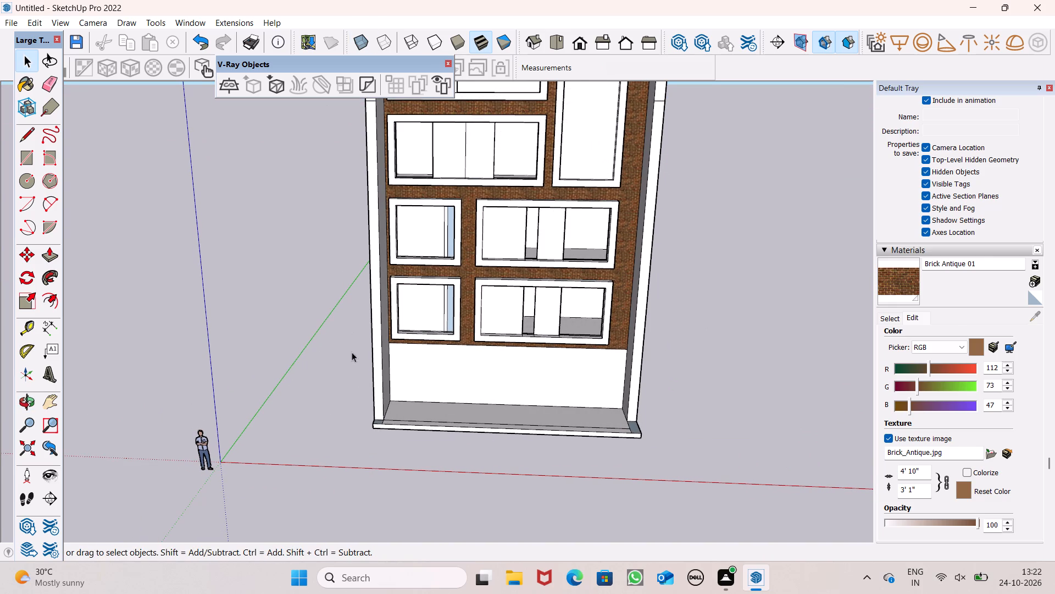
scroll(332, 385, "down", 2)
middle_click_drag(364, 372, 362, 473)
scroll(362, 472, "up", 1)
scroll(333, 383, "down", 2)
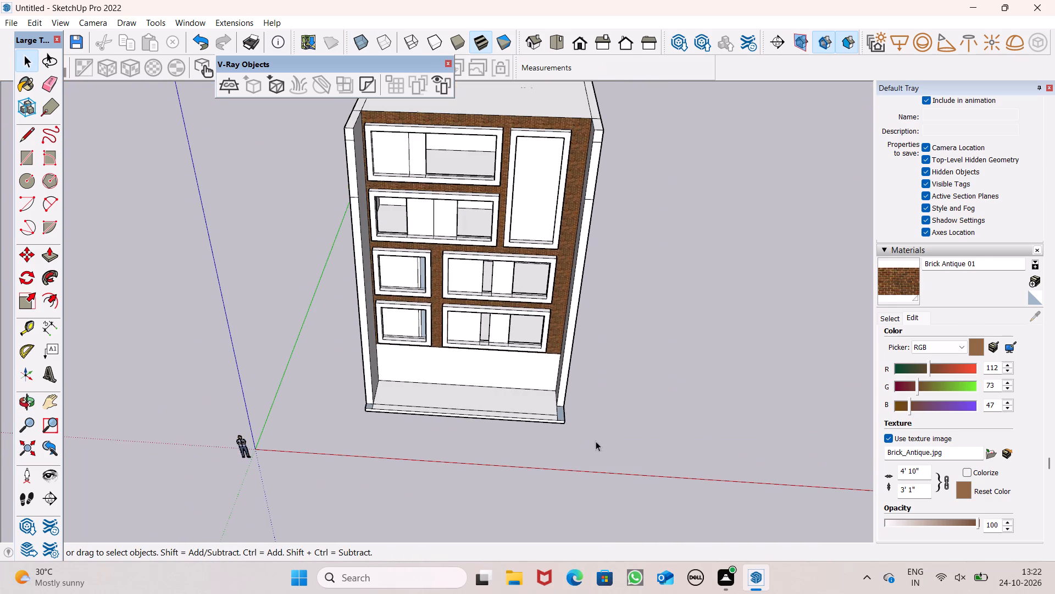
scroll(588, 433, "up", 6)
middle_click_drag(510, 395, 507, 512)
scroll(507, 512, "up", 1)
scroll(470, 490, "down", 3)
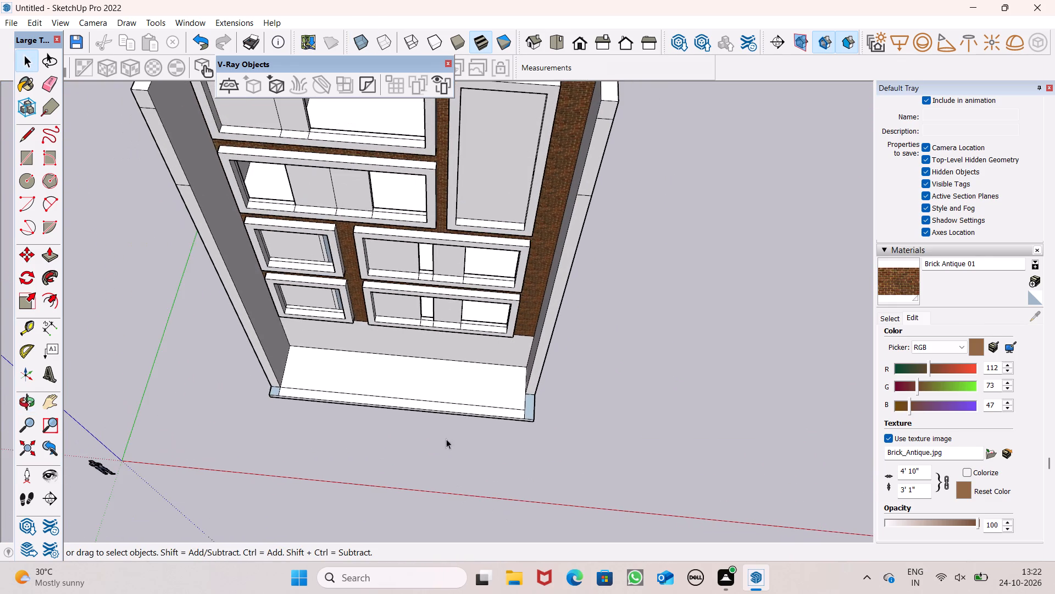
scroll(405, 435, "down", 2)
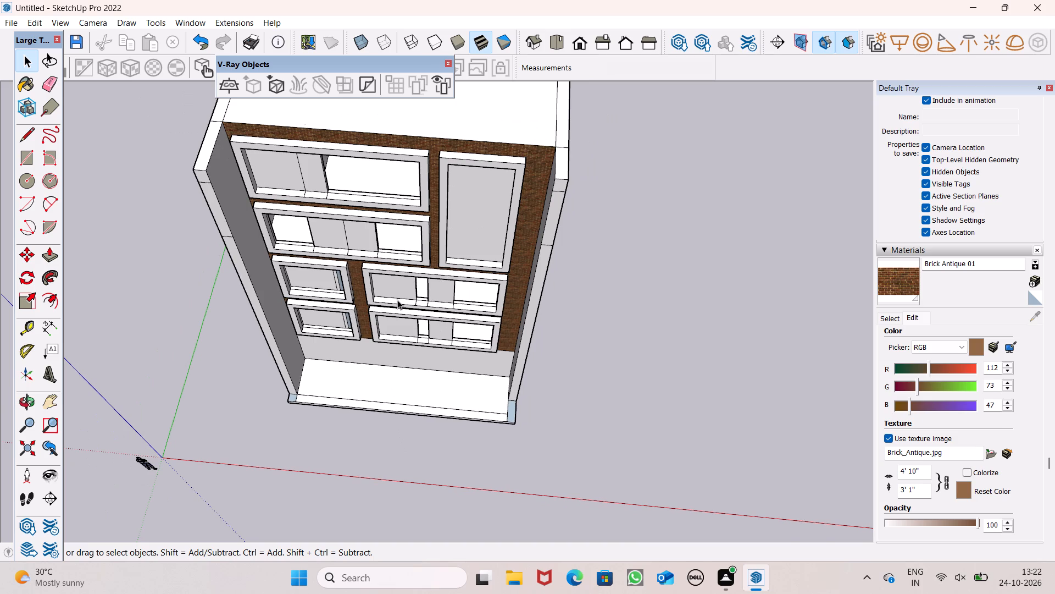
scroll(397, 300, "up", 4)
scroll(419, 369, "down", 6)
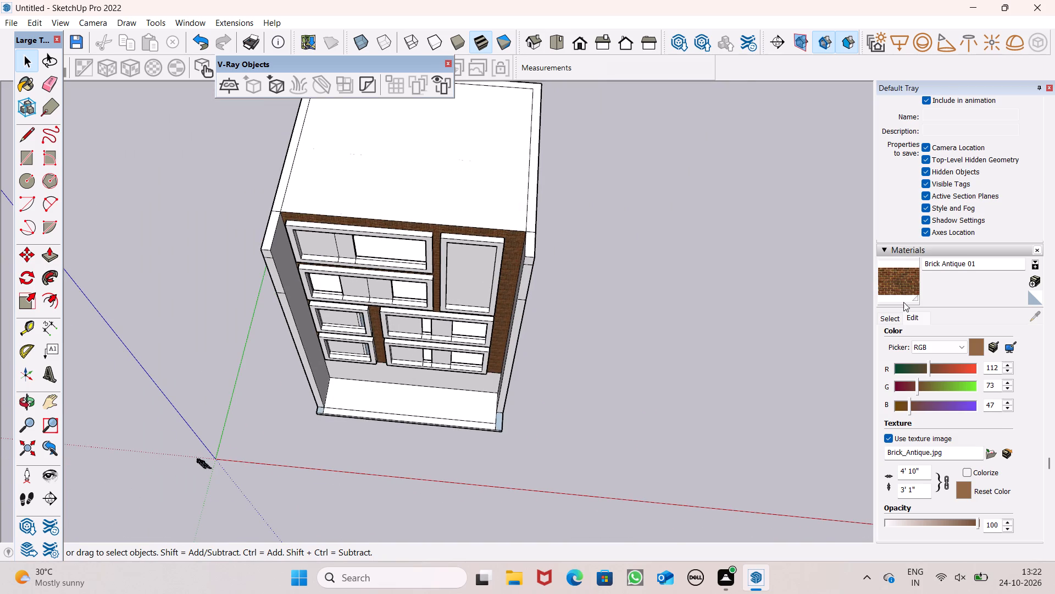
Paint the recessed panel inside the tall window frame with the Brick Antique 01 material.
left_click(893, 280)
scroll(576, 265, "up", 4)
left_click(457, 277)
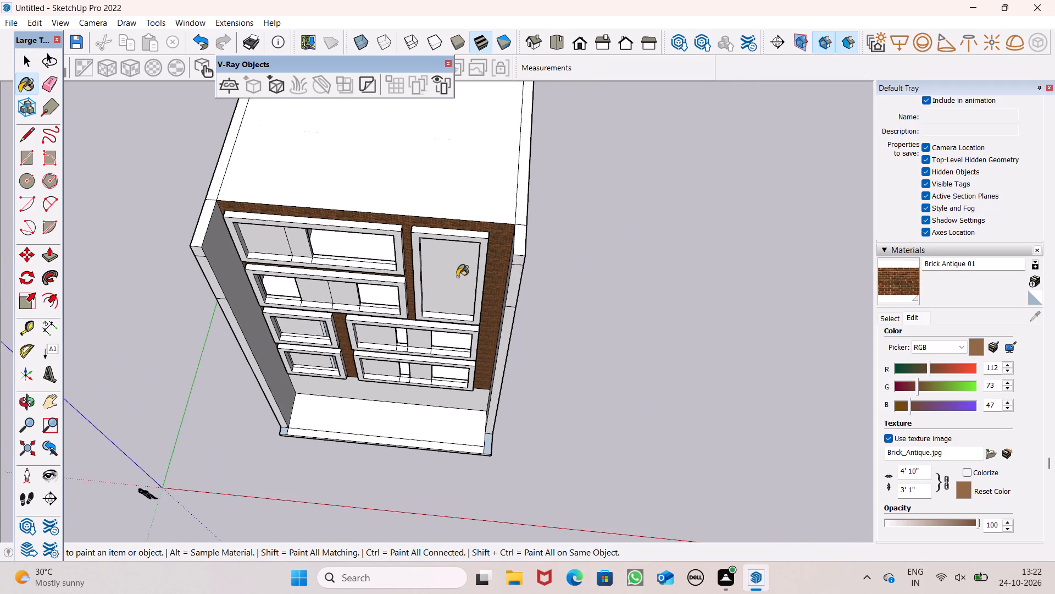
middle_click_drag(488, 269, 490, 64)
scroll(470, 47, "up", 1)
scroll(643, 265, "down", 1)
middle_click_drag(636, 272, 670, 193)
key("space")
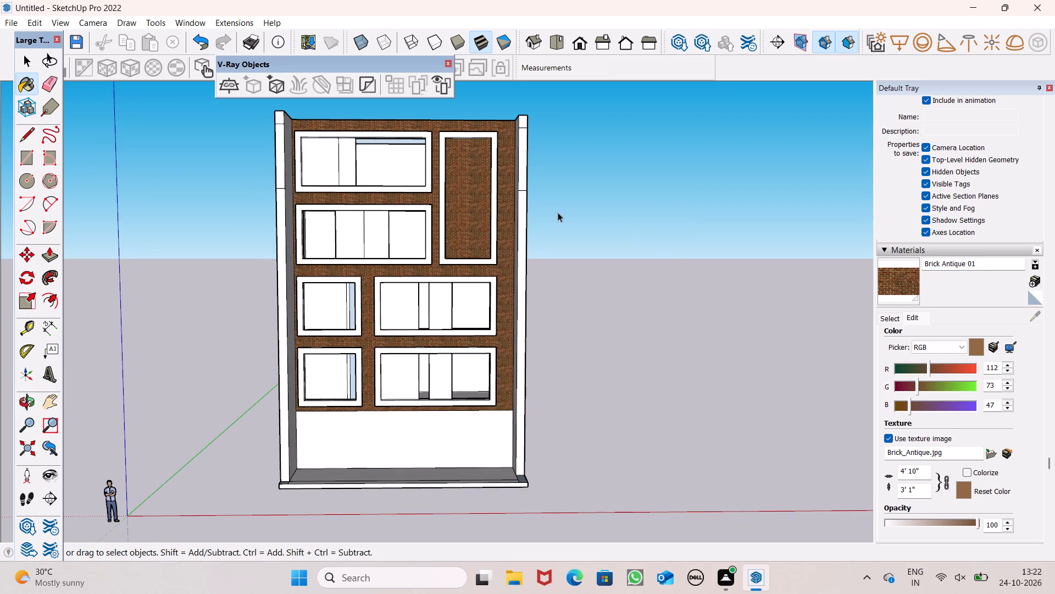
Draw a rectangle about 6 1/2" by 3 1/4" on the tall frame's inner bottom ledge, near its left end.
scroll(502, 146, "up", 8)
middle_click_drag(492, 300, 481, 476)
scroll(468, 479, "up", 2)
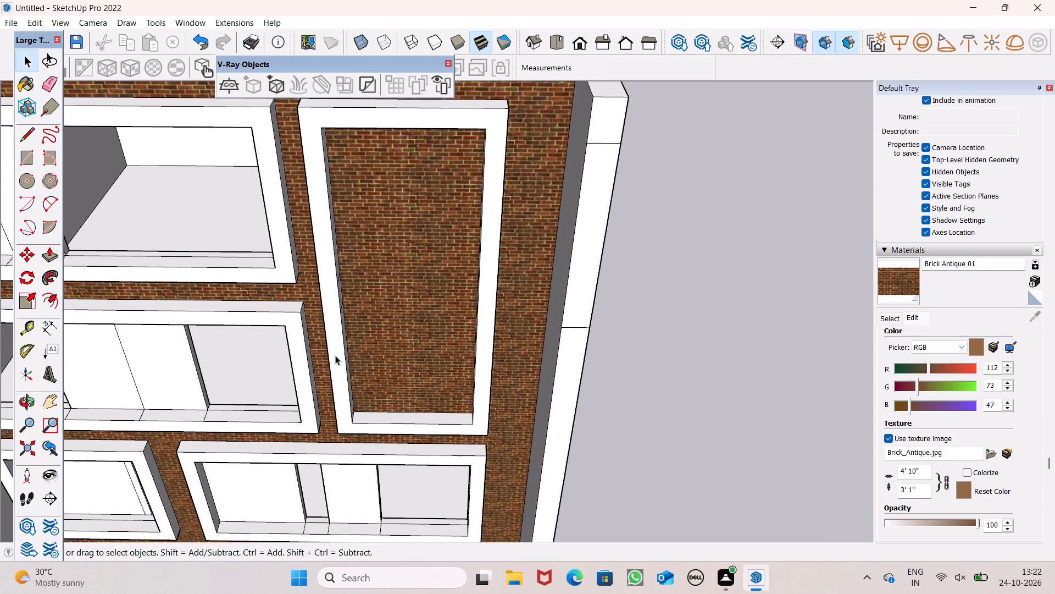
scroll(337, 364, "down", 3)
middle_click(402, 448)
scroll(383, 448, "up", 6)
middle_click_drag(430, 397, 424, 435)
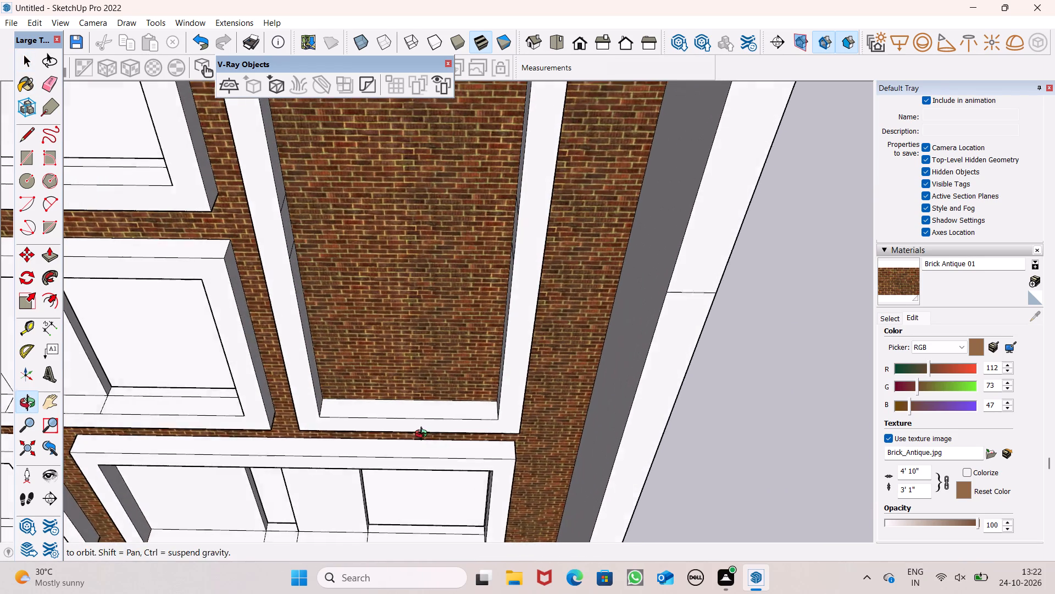
middle_click_drag(424, 435, 424, 435)
left_click(23, 158)
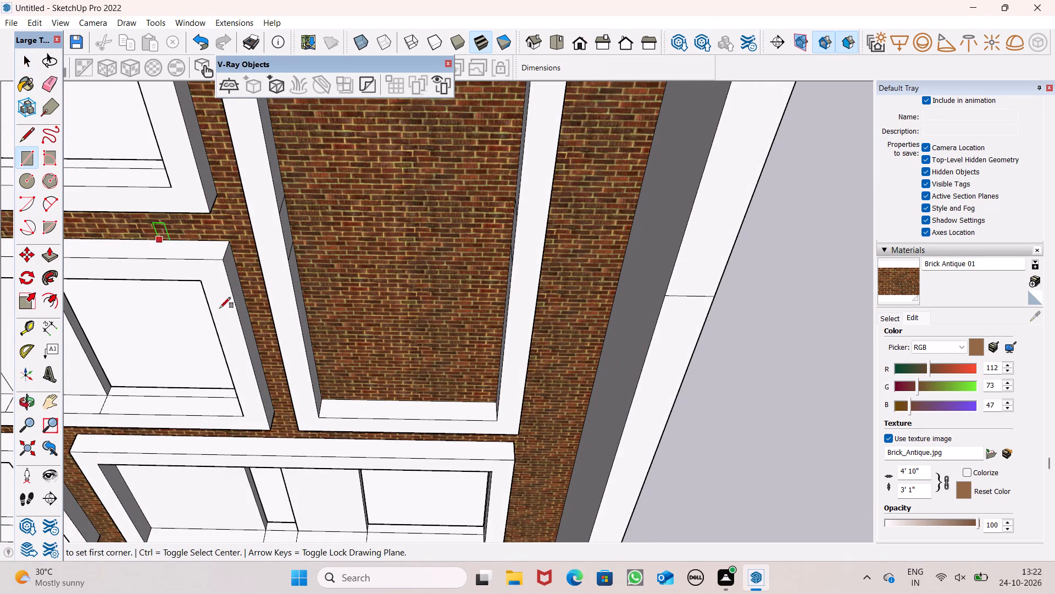
scroll(302, 387, "up", 1)
scroll(395, 435, "up", 4)
scroll(345, 343, "down", 3)
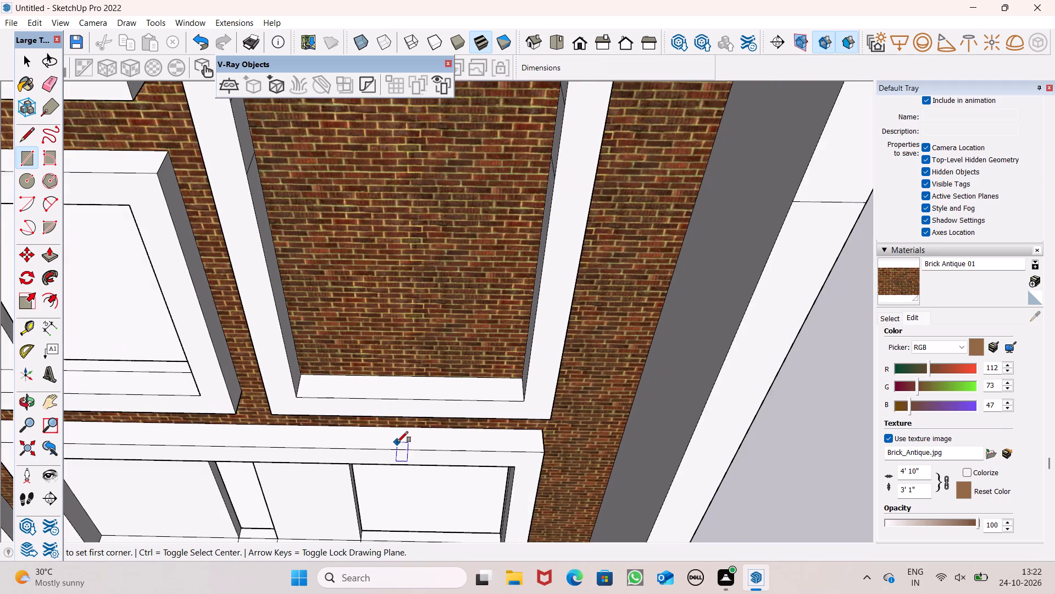
scroll(398, 441, "up", 6)
middle_click_drag(271, 339, 275, 399)
scroll(275, 399, "up", 5)
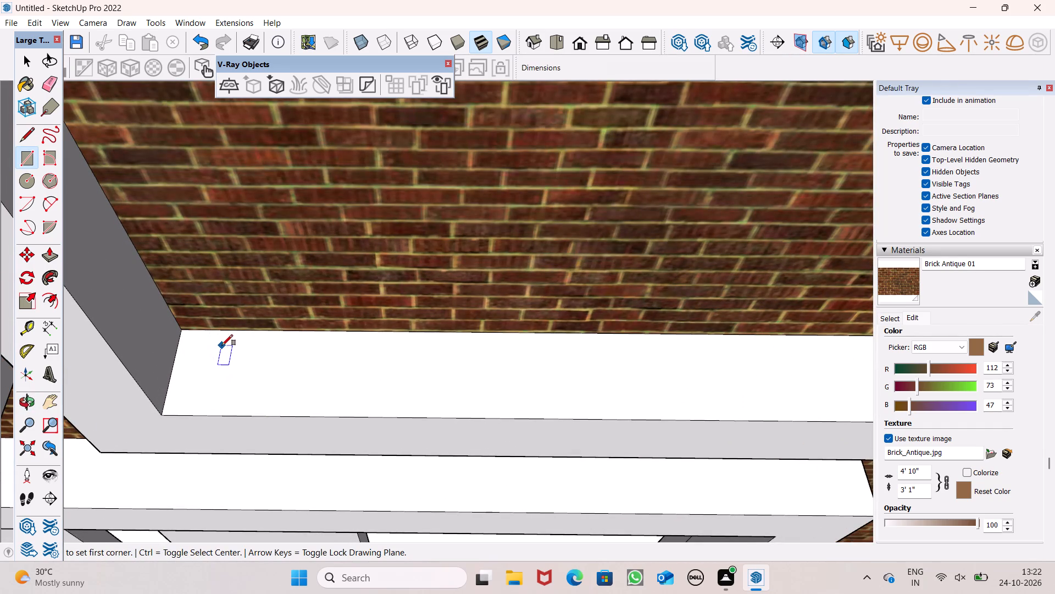
left_click(222, 345)
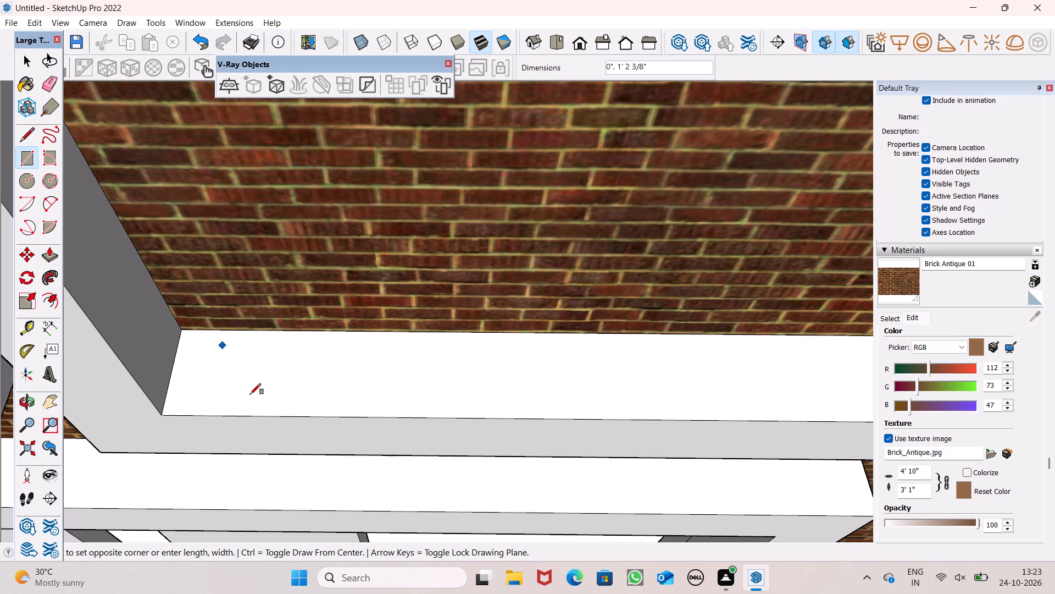
scroll(260, 395, "up", 7)
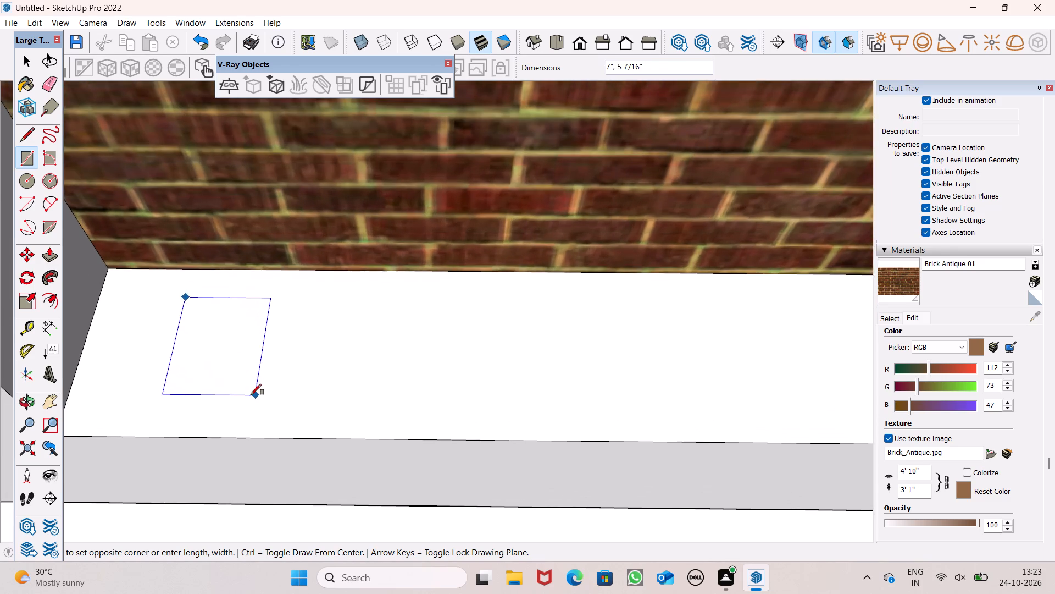
scroll(250, 395, "up", 8)
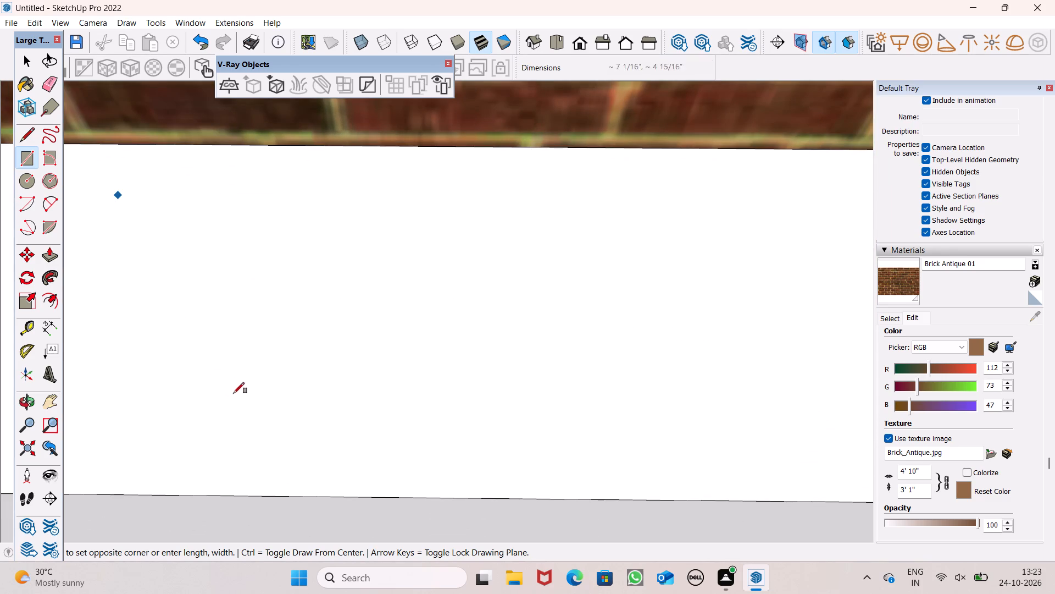
scroll(173, 384, "down", 6)
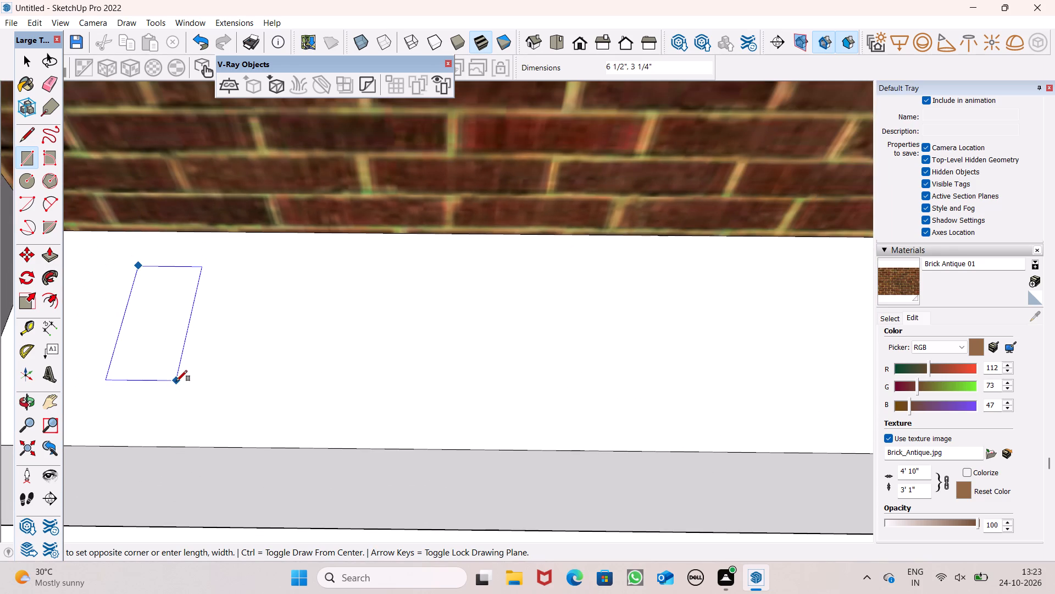
left_click(176, 381)
key("space")
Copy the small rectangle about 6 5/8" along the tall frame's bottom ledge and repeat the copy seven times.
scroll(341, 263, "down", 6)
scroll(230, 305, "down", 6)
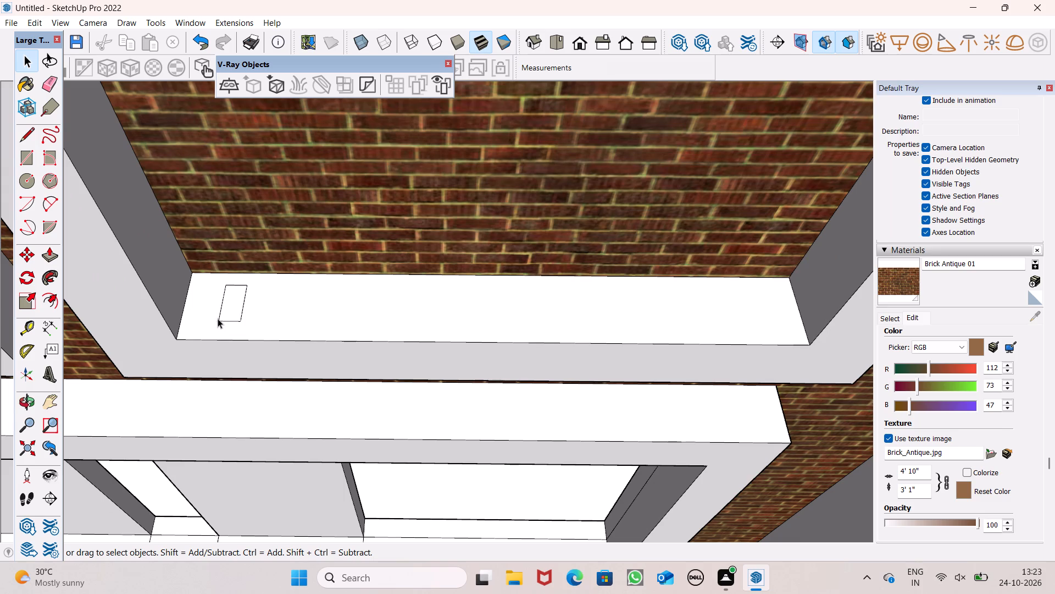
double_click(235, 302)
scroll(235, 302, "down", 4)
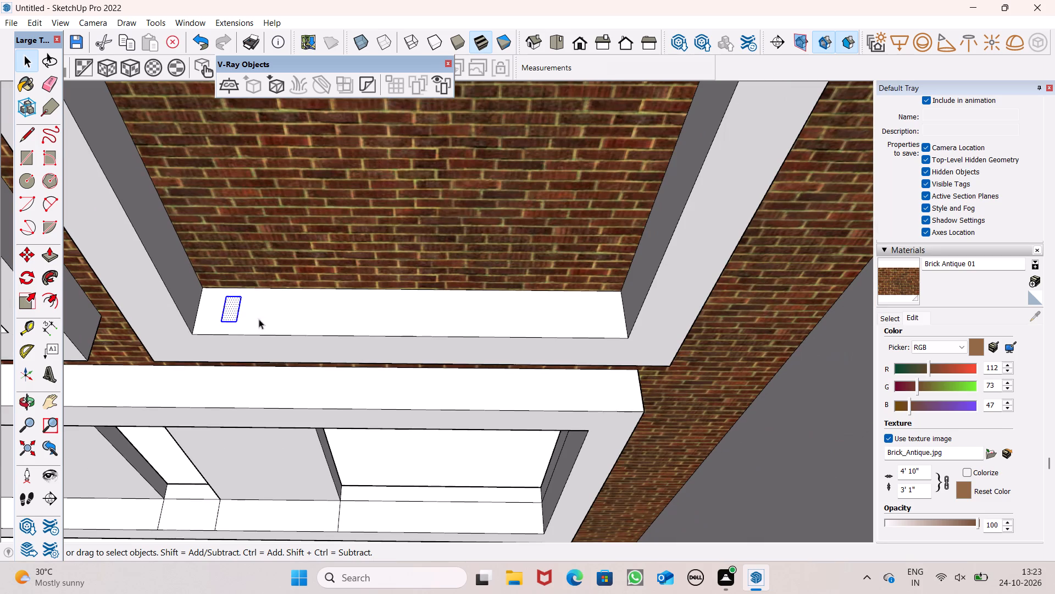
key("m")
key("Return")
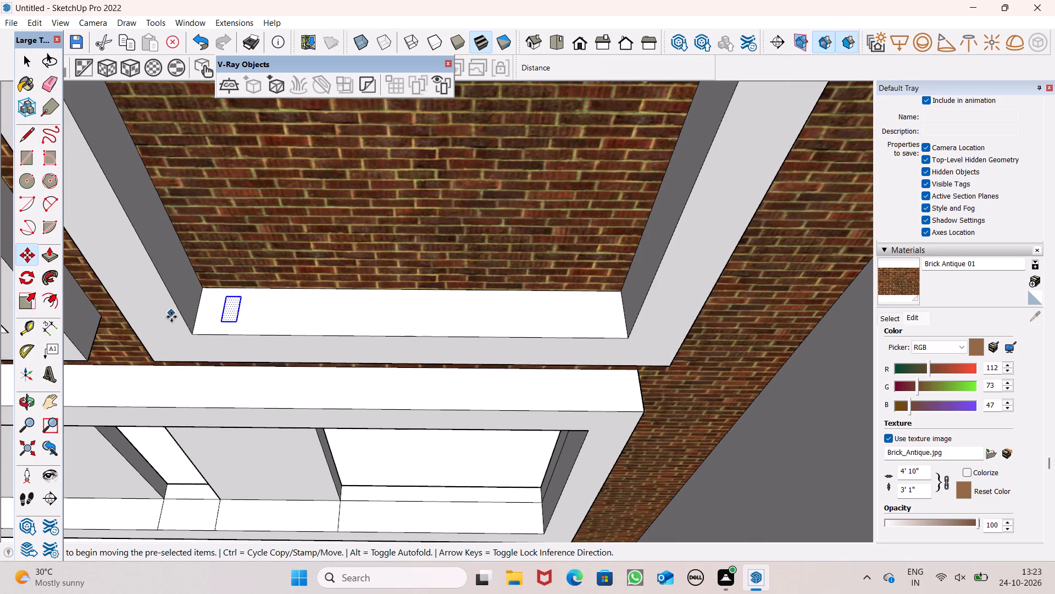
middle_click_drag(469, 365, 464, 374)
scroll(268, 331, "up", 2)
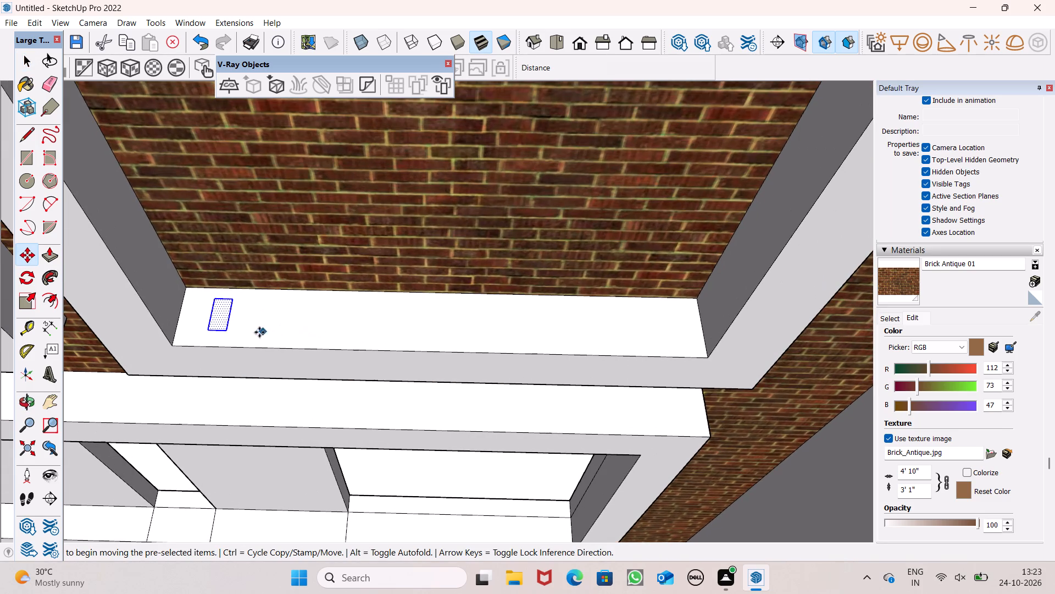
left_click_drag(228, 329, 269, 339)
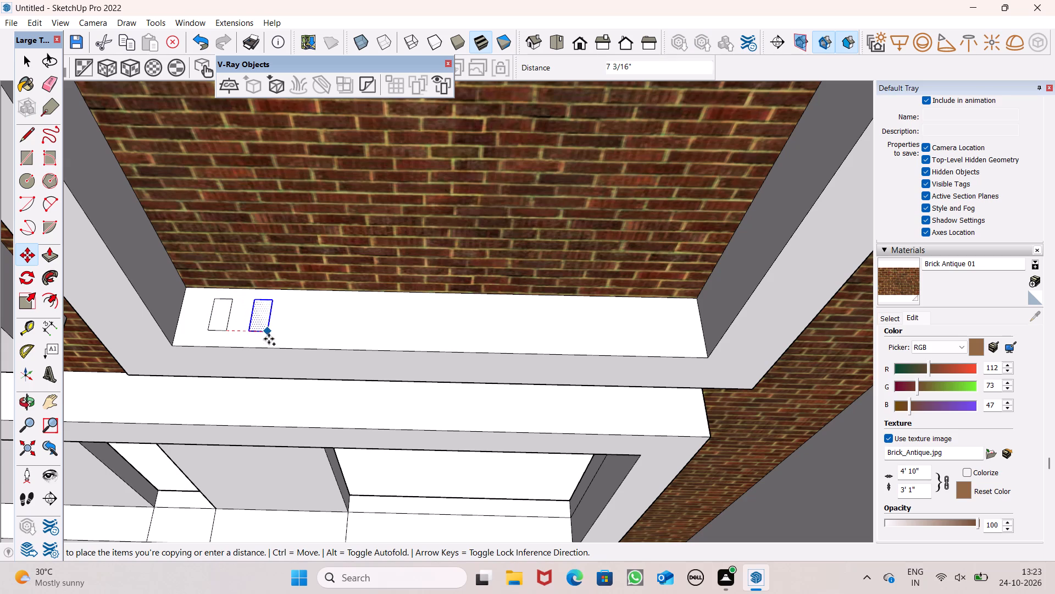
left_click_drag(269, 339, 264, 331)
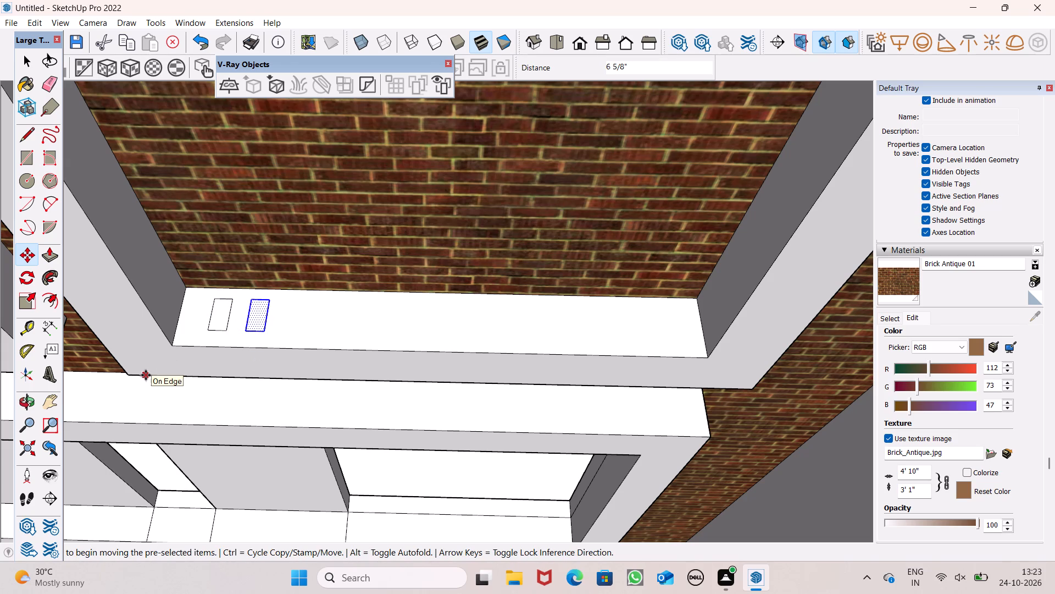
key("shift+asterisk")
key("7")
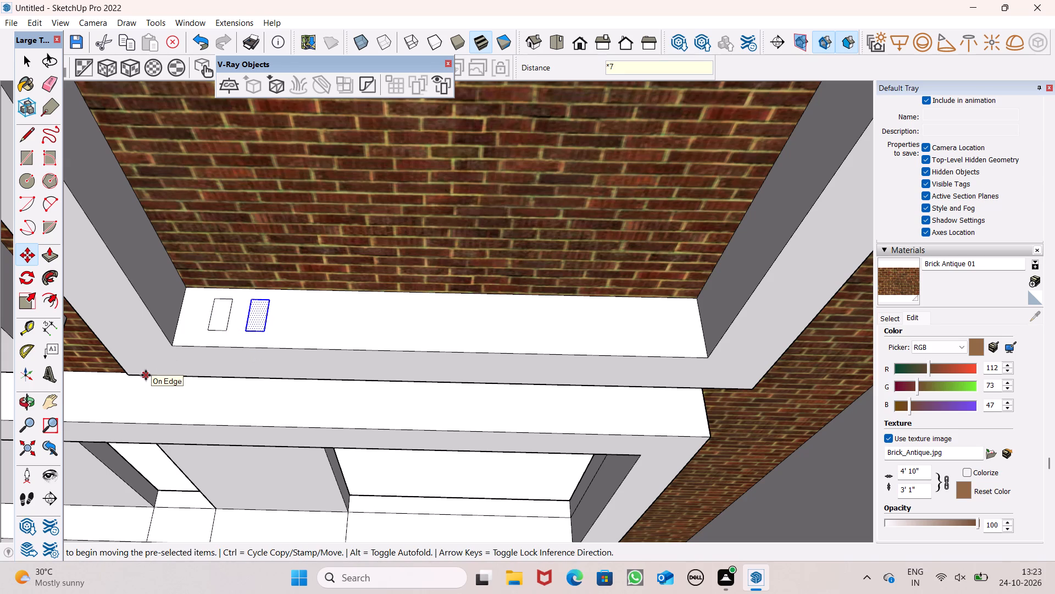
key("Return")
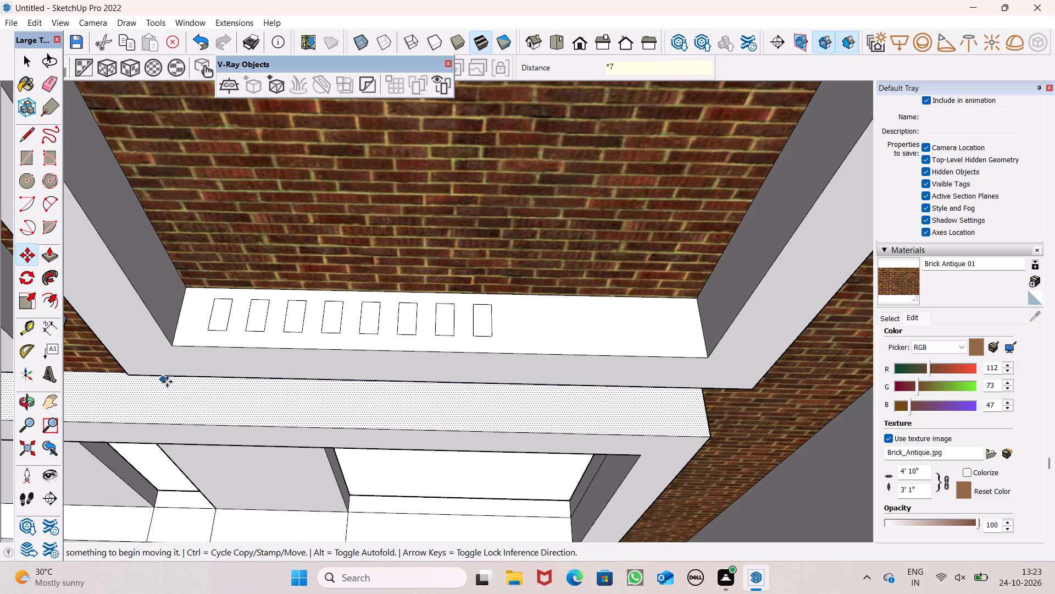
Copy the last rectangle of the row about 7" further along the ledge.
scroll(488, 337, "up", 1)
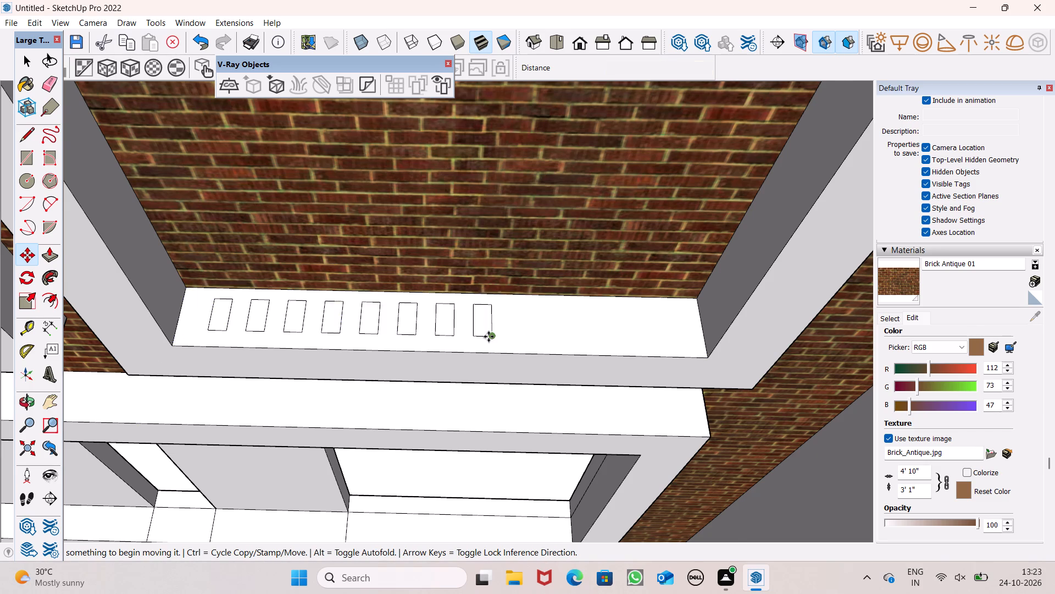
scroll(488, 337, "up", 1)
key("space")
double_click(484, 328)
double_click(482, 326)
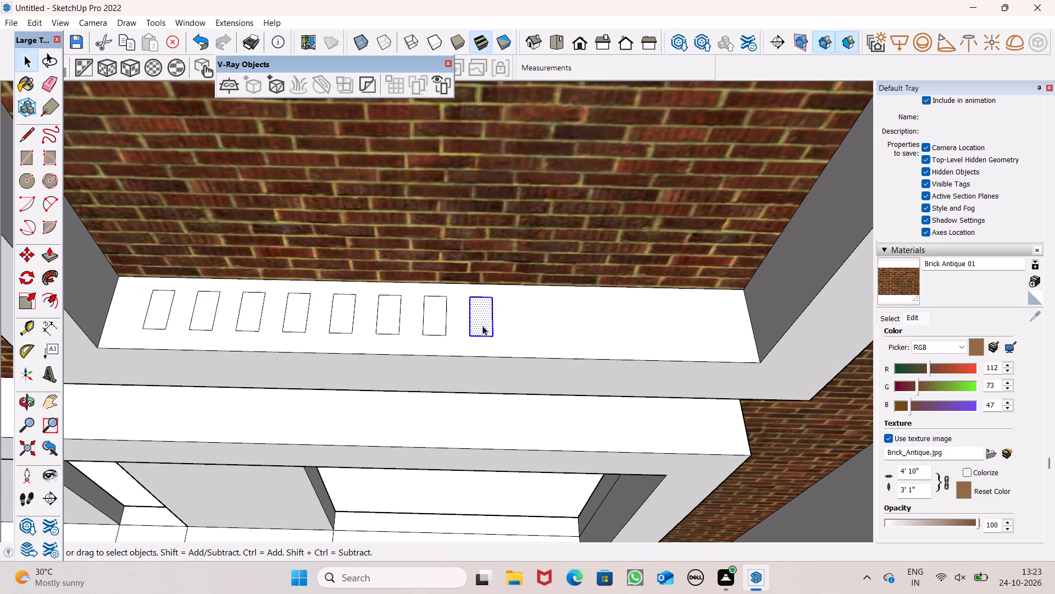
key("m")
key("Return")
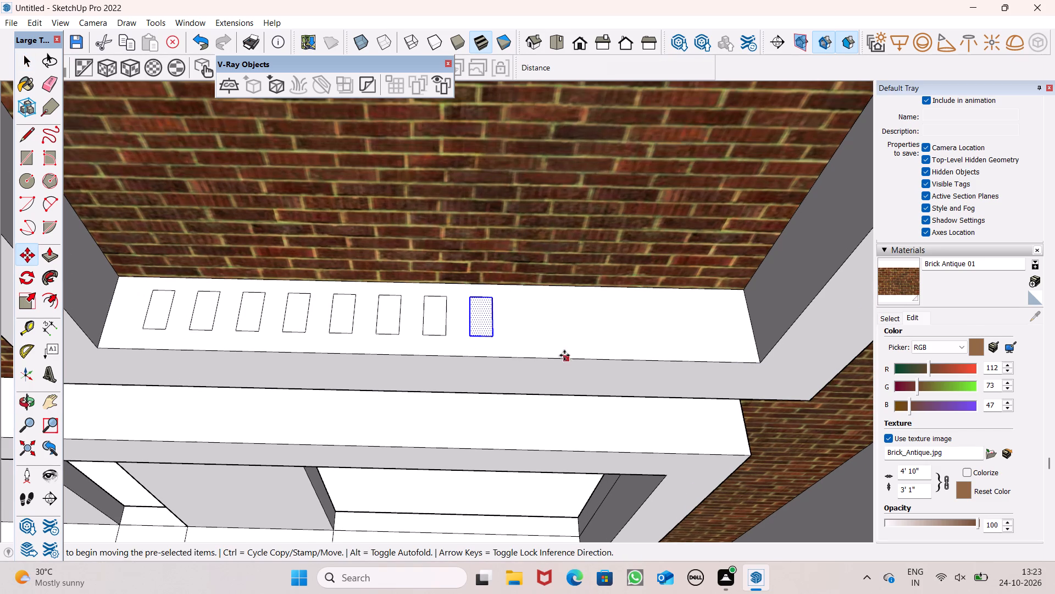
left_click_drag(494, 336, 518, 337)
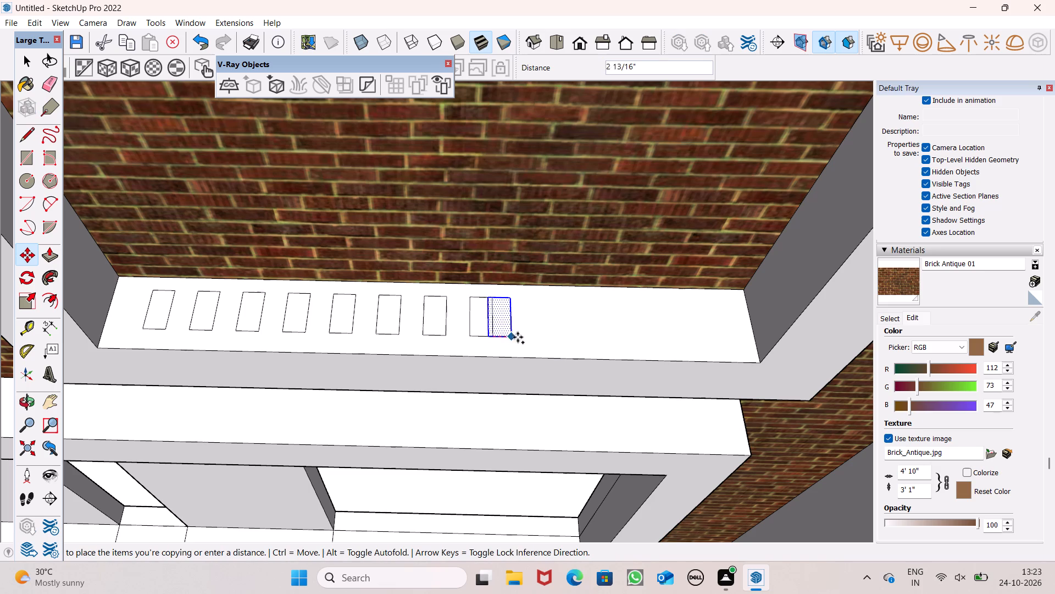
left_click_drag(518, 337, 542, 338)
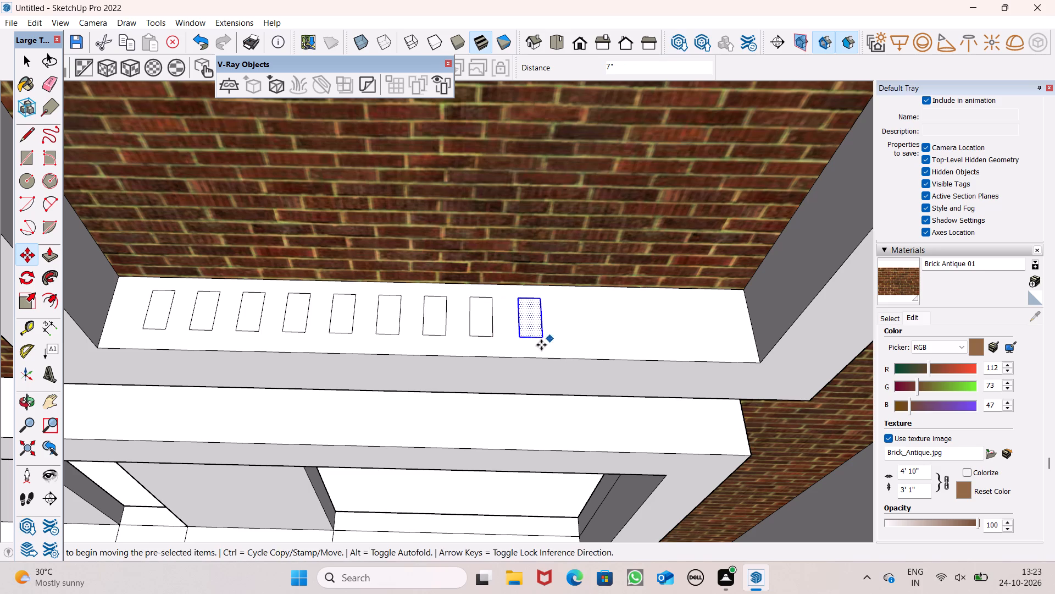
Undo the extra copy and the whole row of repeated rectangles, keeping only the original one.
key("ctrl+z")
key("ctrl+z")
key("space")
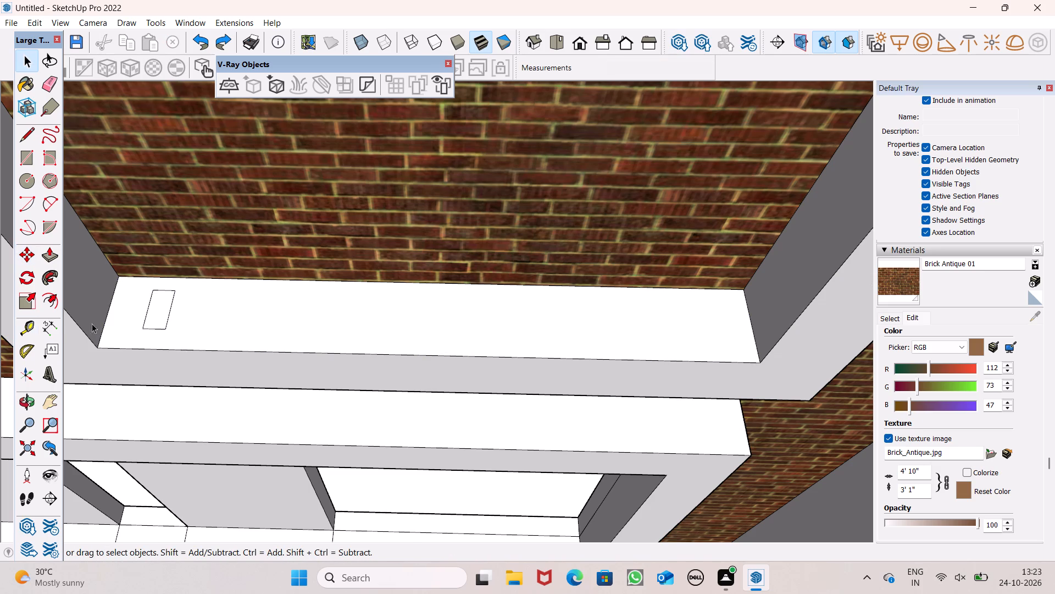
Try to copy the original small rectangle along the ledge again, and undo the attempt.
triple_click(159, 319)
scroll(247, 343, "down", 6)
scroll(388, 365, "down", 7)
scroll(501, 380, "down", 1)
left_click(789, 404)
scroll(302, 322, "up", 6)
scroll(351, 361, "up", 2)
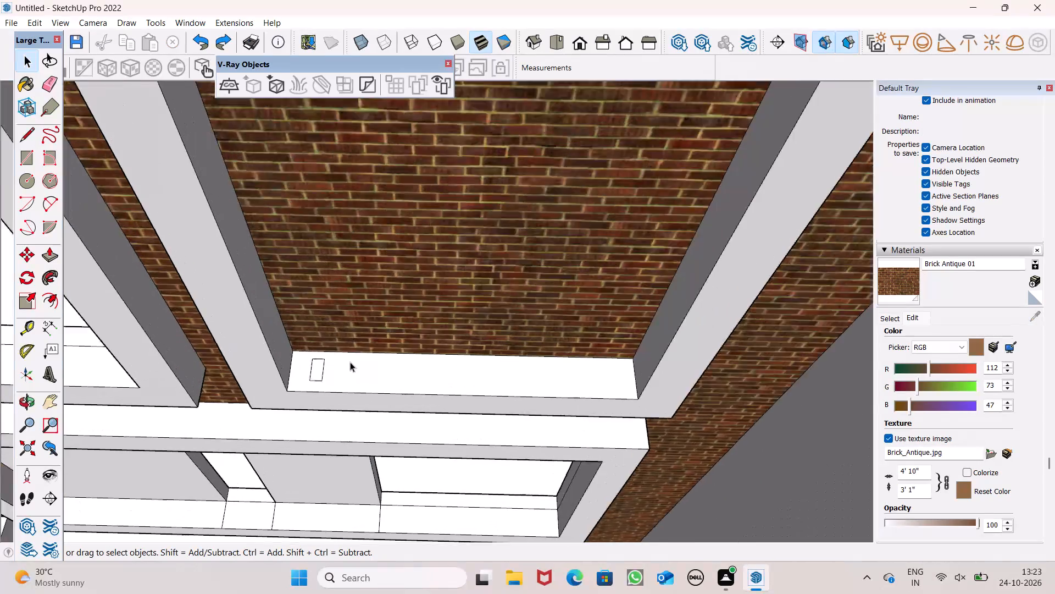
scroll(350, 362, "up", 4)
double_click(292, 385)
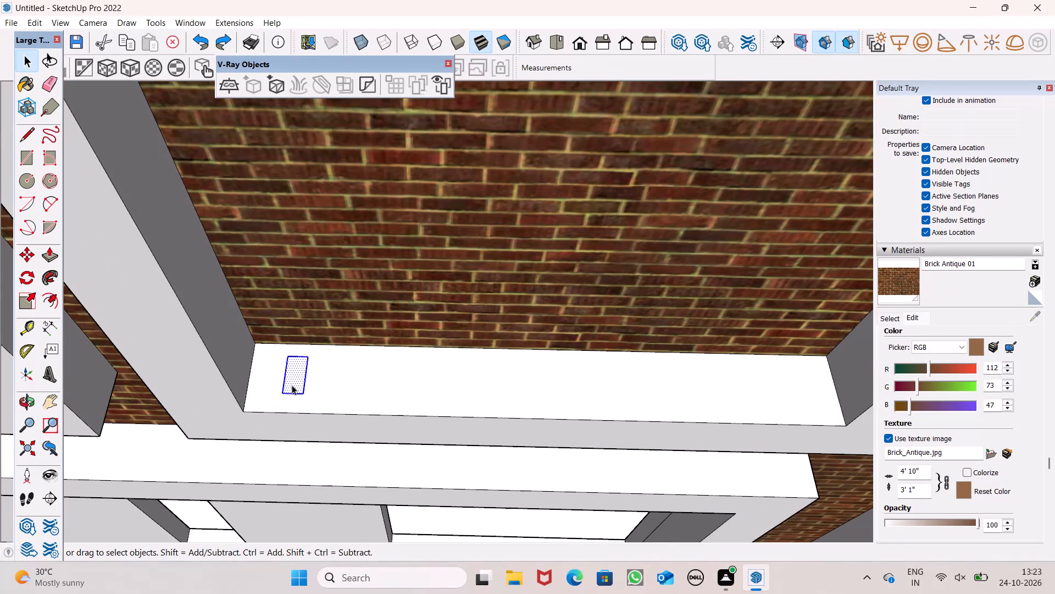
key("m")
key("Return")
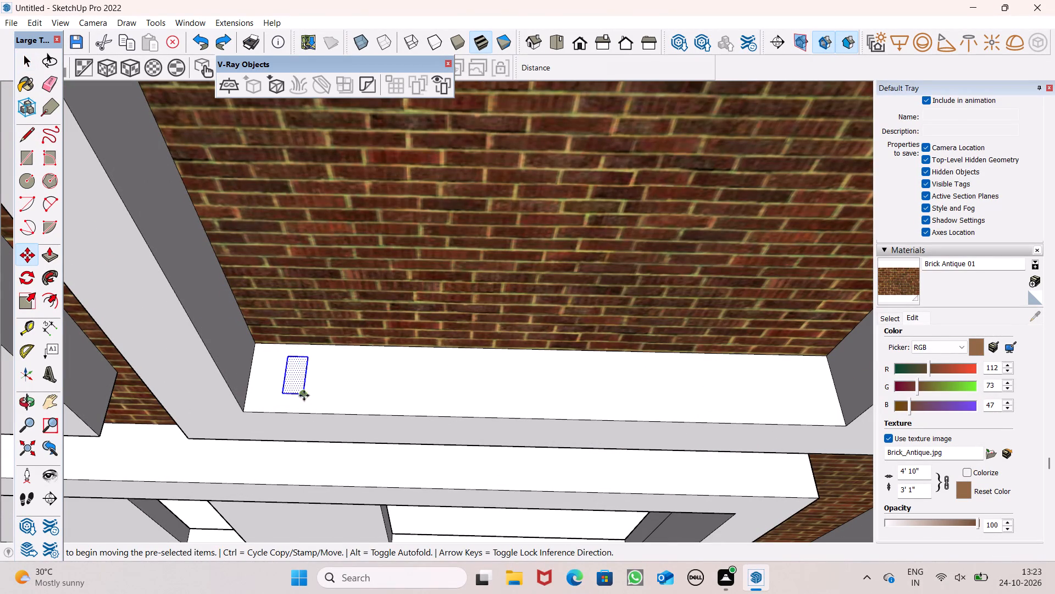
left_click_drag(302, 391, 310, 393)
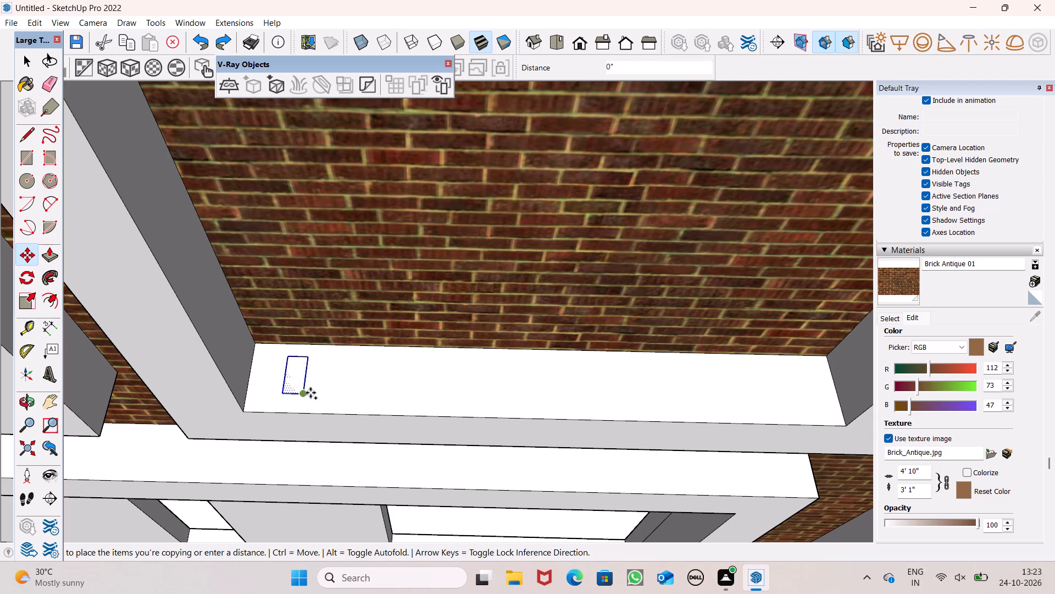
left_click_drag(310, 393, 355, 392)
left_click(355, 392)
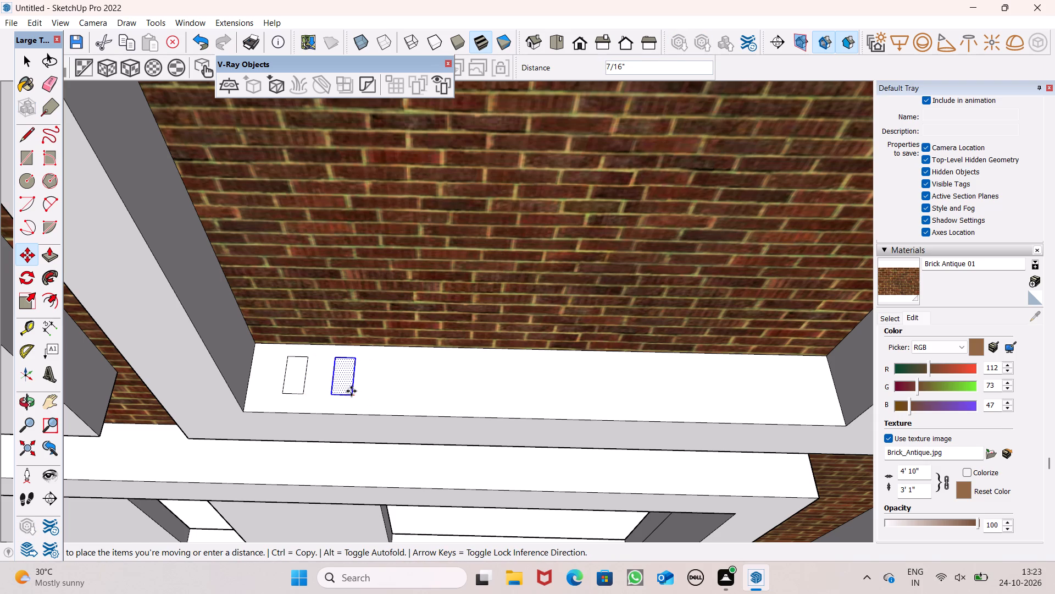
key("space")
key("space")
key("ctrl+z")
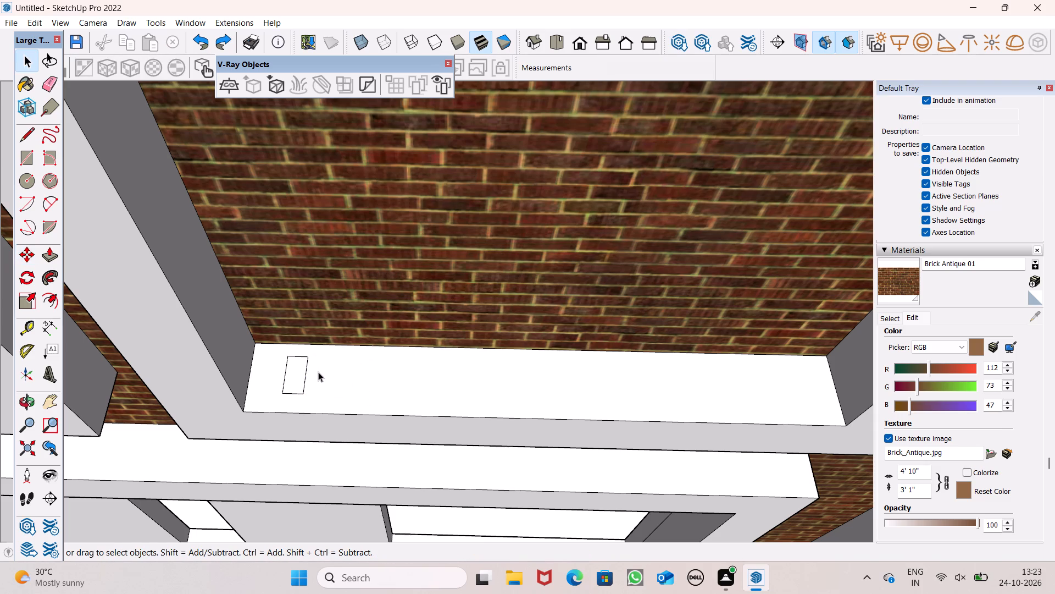
Copy the small rectangle 8" along the tall frame's bottom ledge.
double_click(292, 377)
double_click(295, 379)
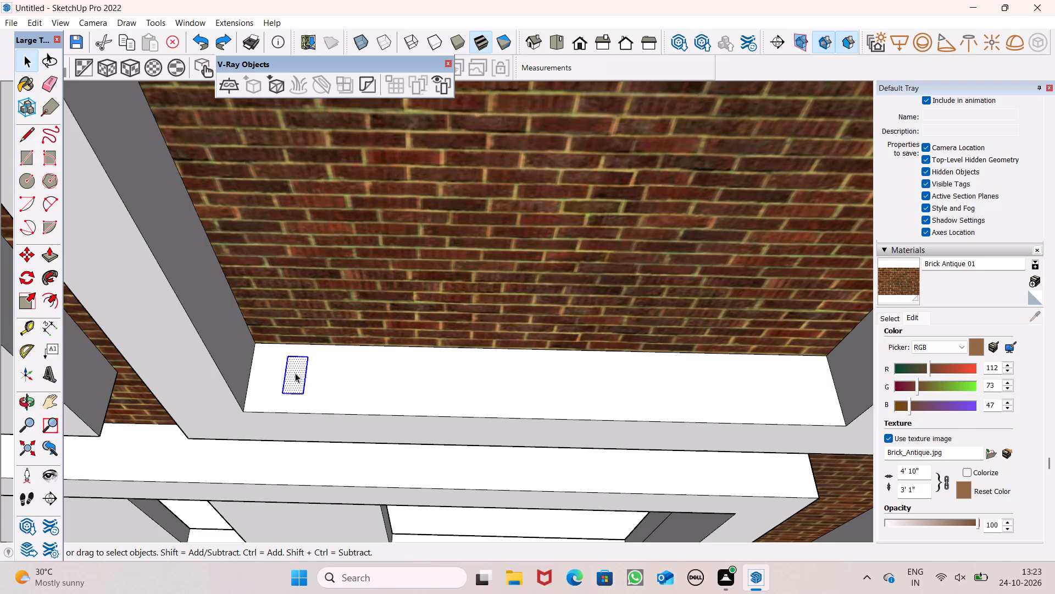
key("m")
key("Return")
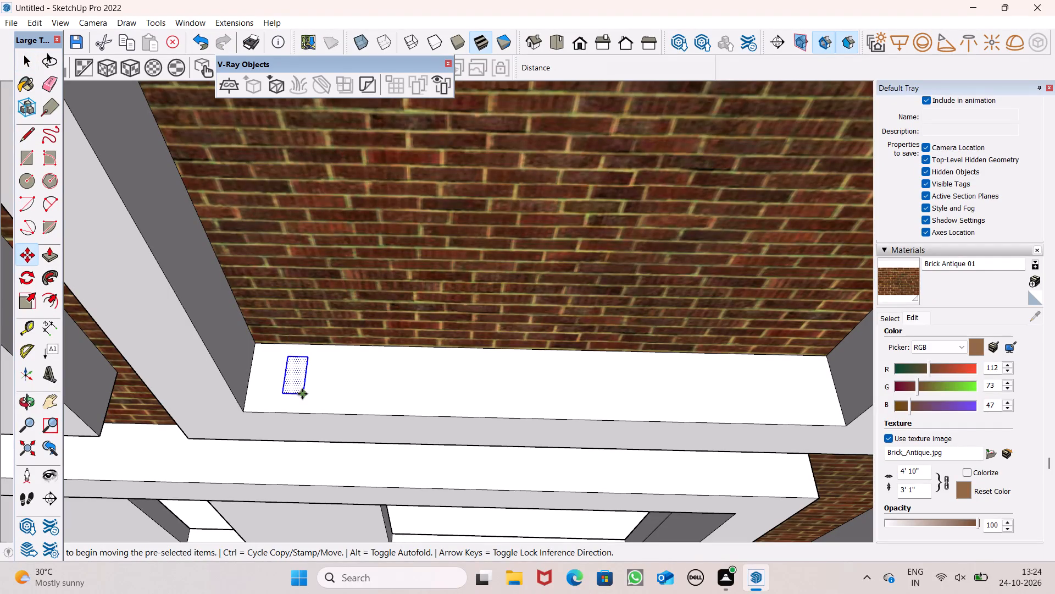
left_click_drag(302, 393, 355, 405)
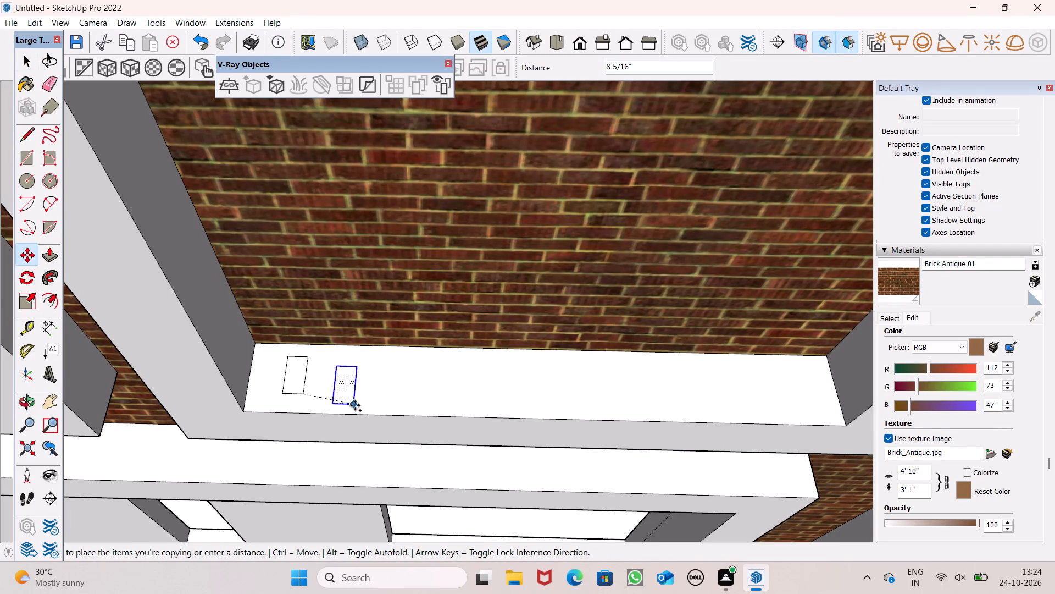
left_click_drag(355, 405, 354, 399)
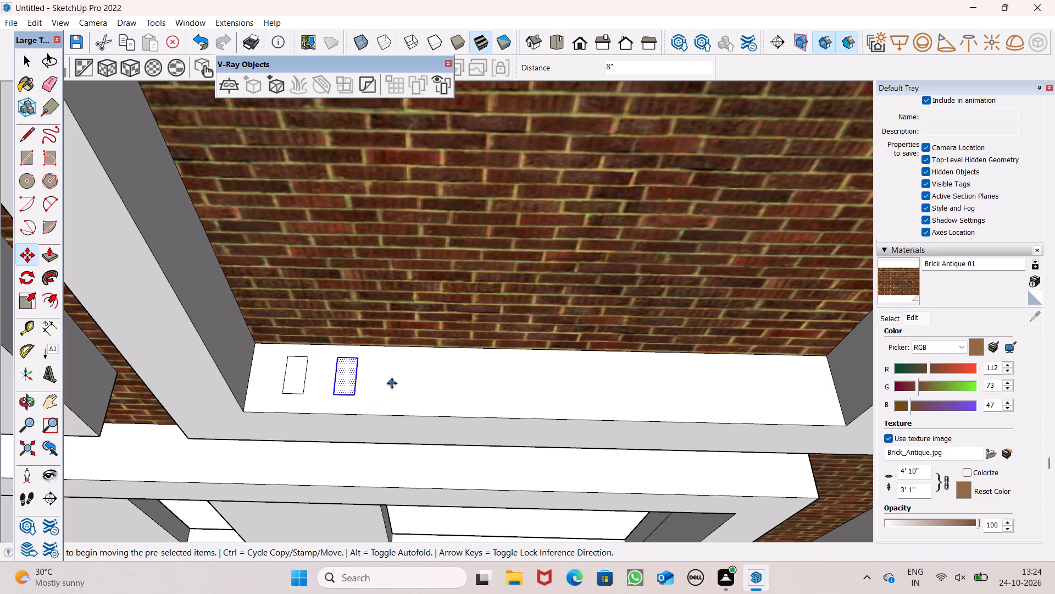
Repeat the 8" rectangle copy 12 times along the tall frame's bottom ledge.
key("shift+asterisk")
key("1")
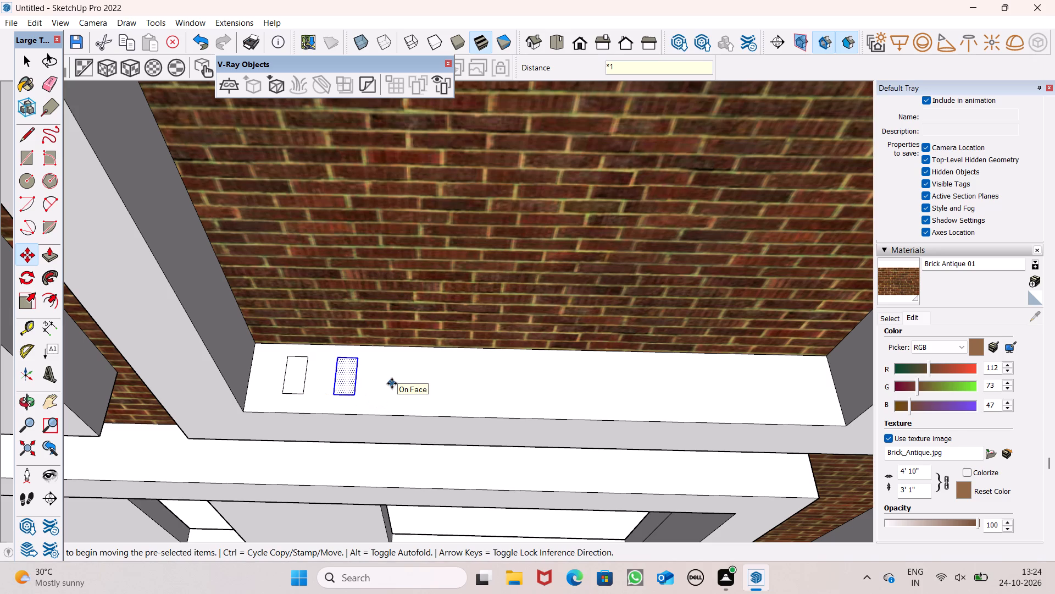
key("2")
key("Return")
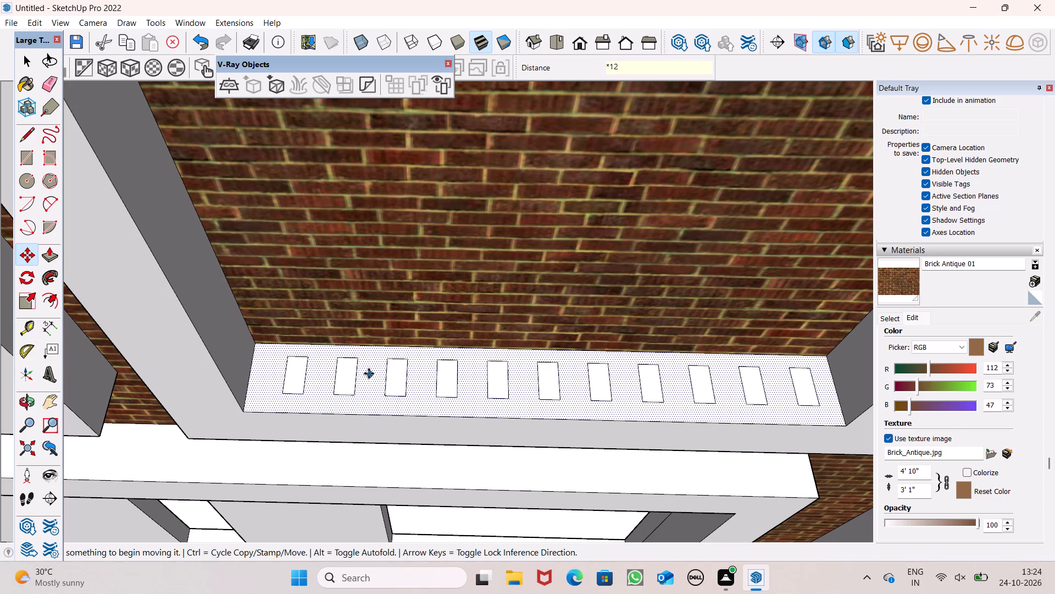
Erase the stray rectangle edges sticking out on the tall frame's outer side face.
key("space")
scroll(369, 382, "down", 6)
scroll(322, 355, "down", 5)
scroll(316, 358, "up", 1)
middle_click_drag(442, 378, 324, 229)
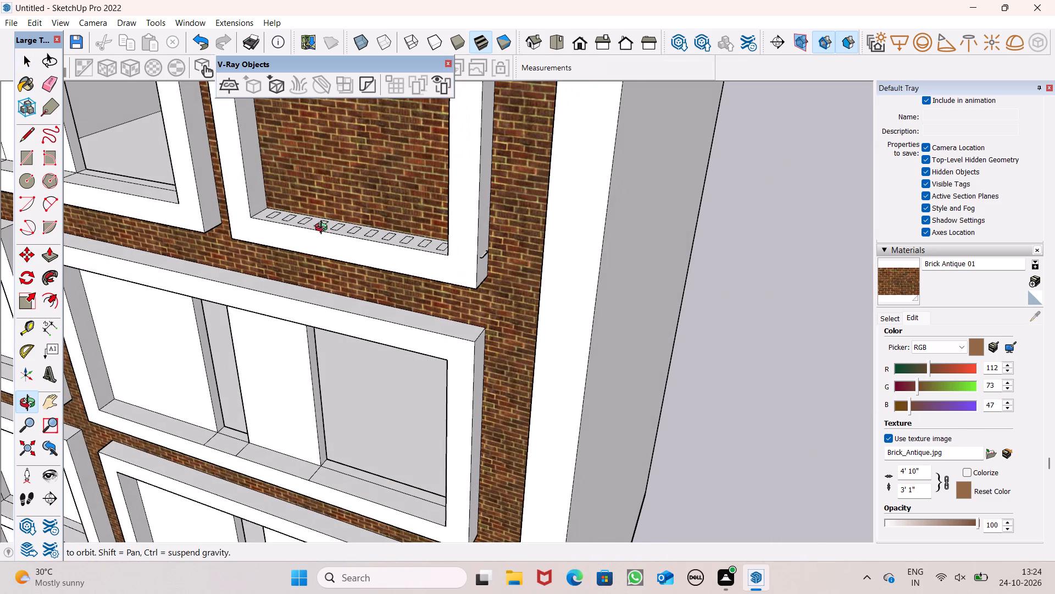
middle_click_drag(324, 229, 323, 228)
scroll(460, 264, "up", 8)
scroll(555, 235, "up", 9)
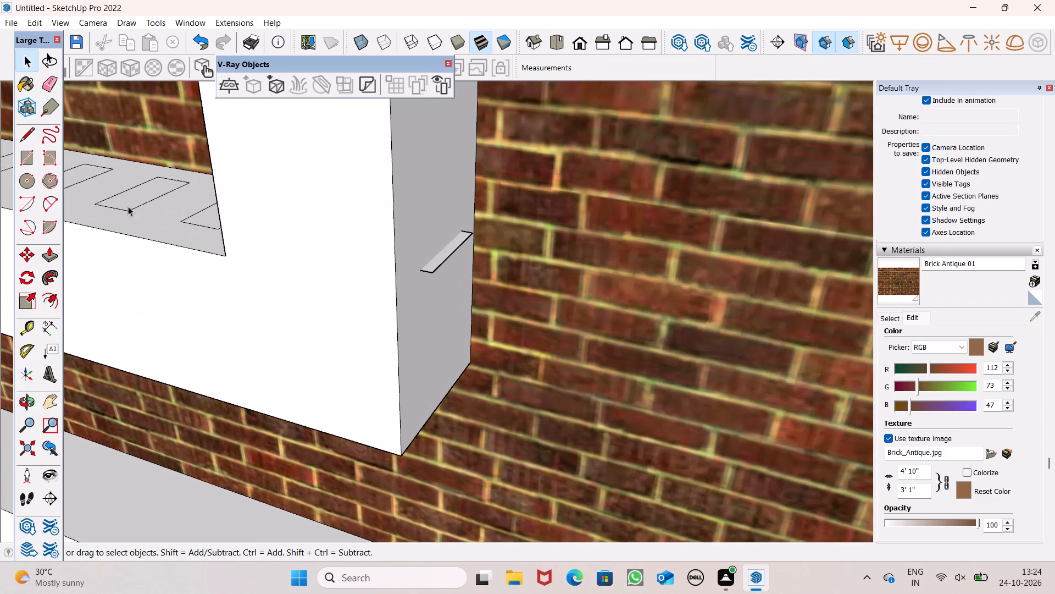
left_click(53, 82)
scroll(359, 204, "up", 5)
left_click_drag(478, 301, 463, 312)
left_click_drag(512, 239, 517, 249)
scroll(481, 306, "down", 6)
middle_click_drag(458, 308, 626, 367)
key("space")
Examine the row of rectangles on the tall frame's bottom ledge from several viewpoints.
scroll(512, 323, "down", 13)
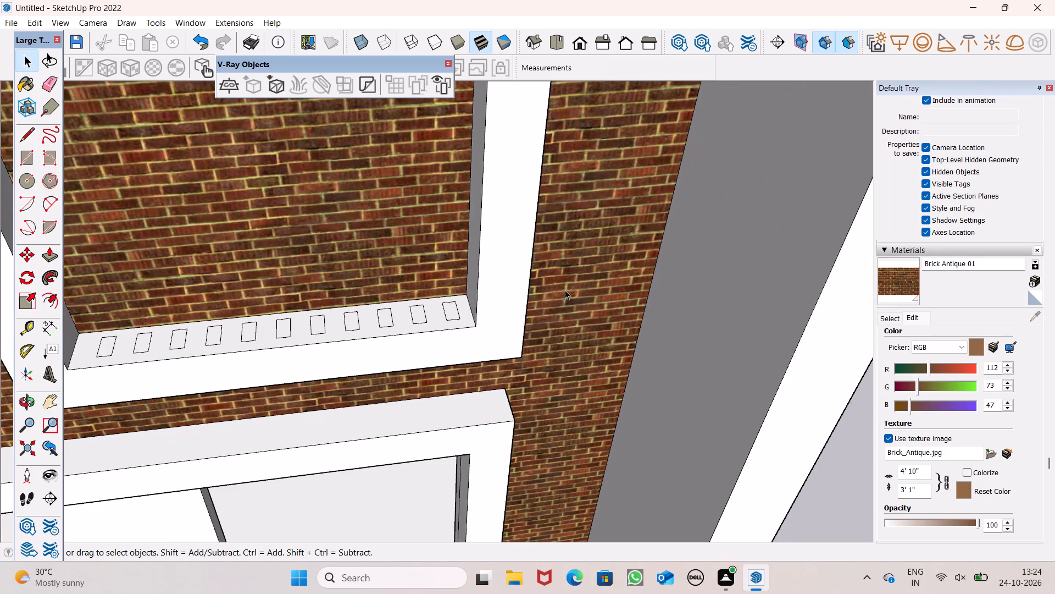
scroll(565, 290, "down", 8)
middle_click_drag(537, 327, 520, 431)
scroll(520, 431, "up", 1)
scroll(353, 403, "up", 7)
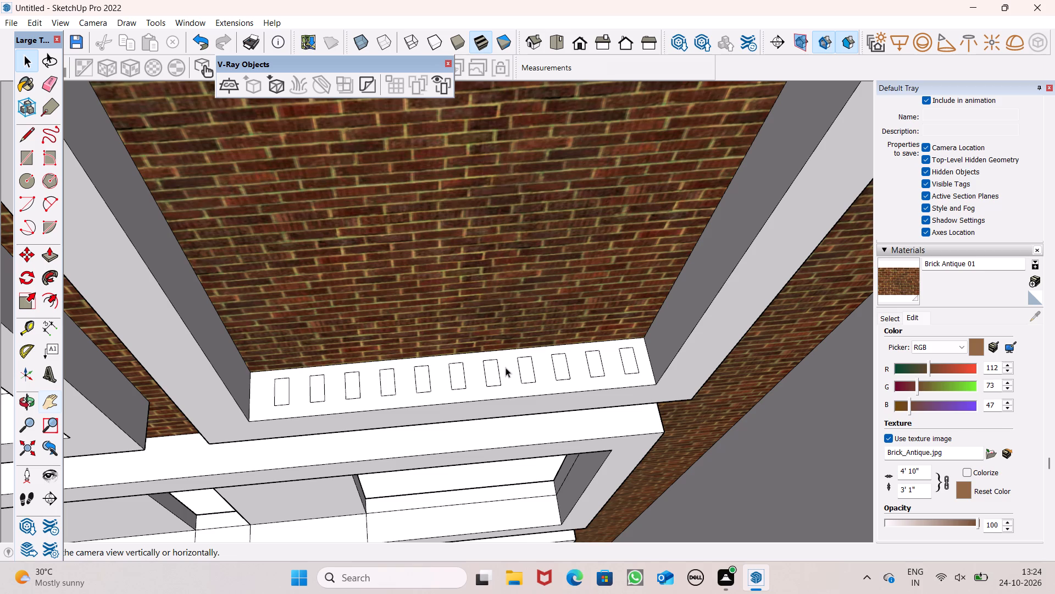
scroll(463, 384, "down", 1)
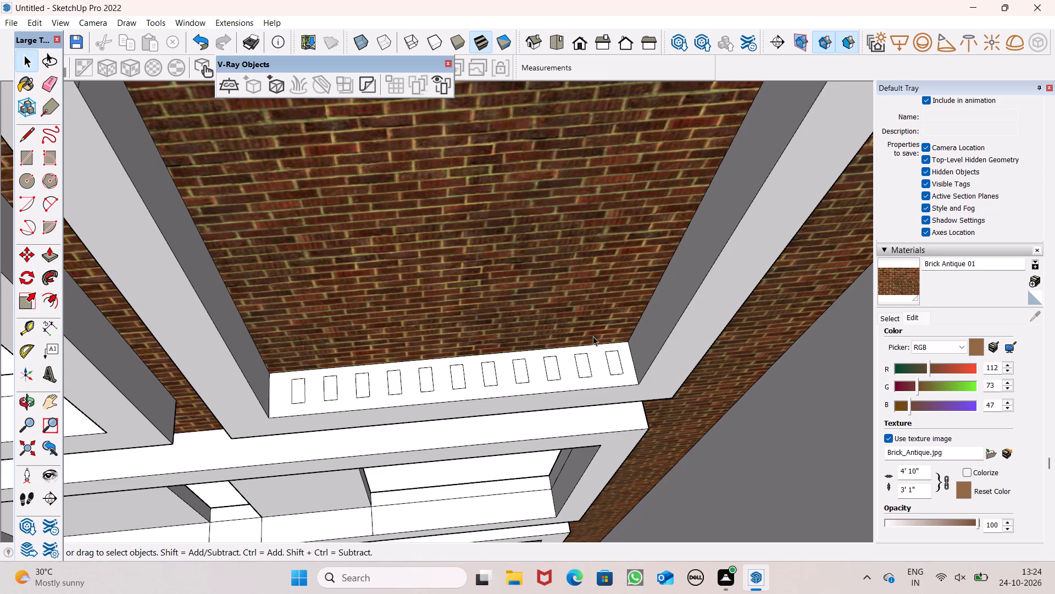
scroll(547, 302, "down", 20)
scroll(547, 302, "down", 1)
scroll(474, 300, "up", 1)
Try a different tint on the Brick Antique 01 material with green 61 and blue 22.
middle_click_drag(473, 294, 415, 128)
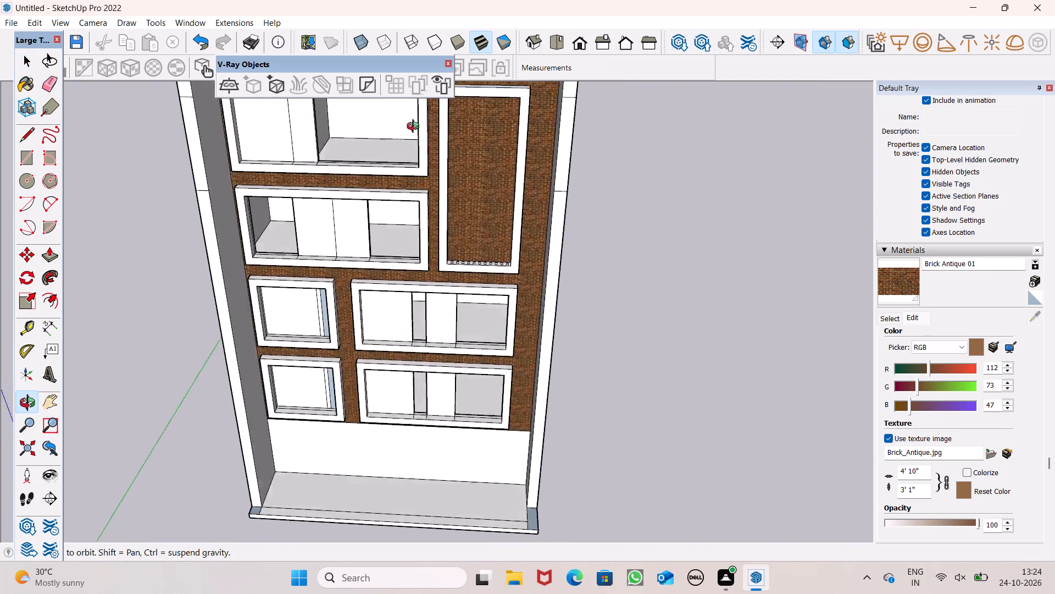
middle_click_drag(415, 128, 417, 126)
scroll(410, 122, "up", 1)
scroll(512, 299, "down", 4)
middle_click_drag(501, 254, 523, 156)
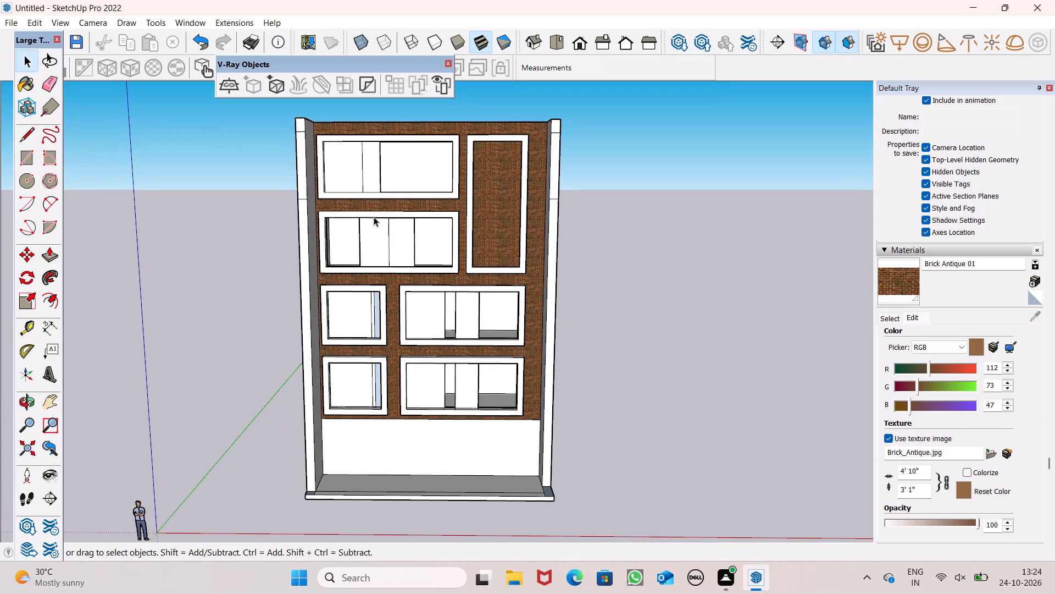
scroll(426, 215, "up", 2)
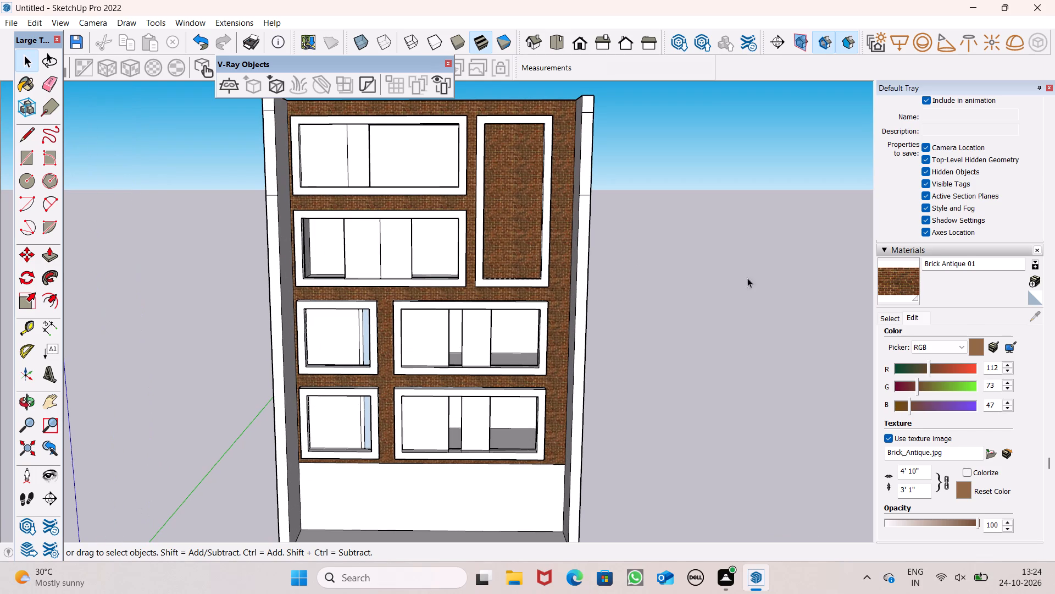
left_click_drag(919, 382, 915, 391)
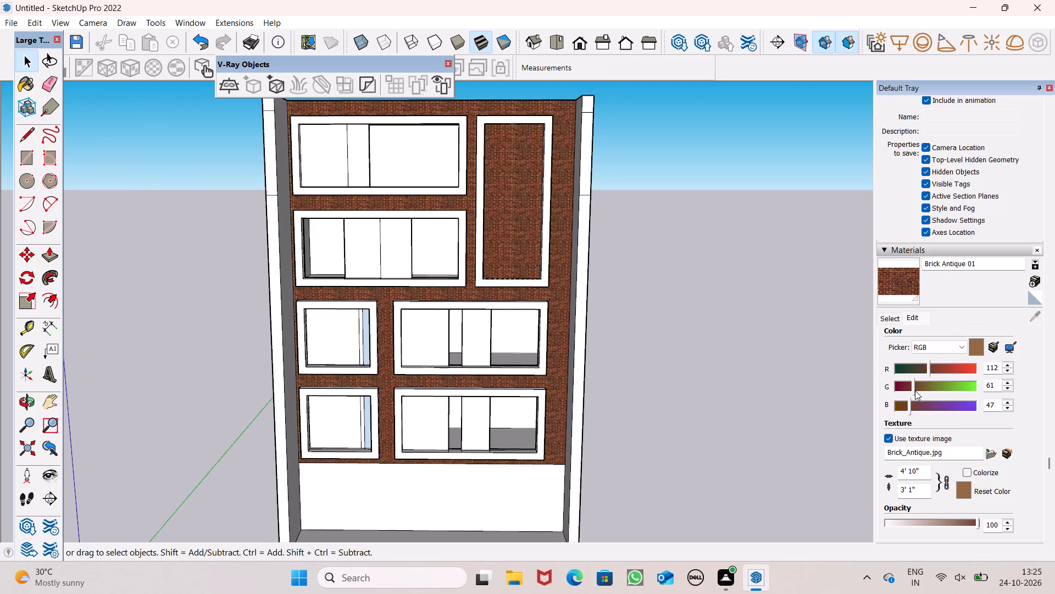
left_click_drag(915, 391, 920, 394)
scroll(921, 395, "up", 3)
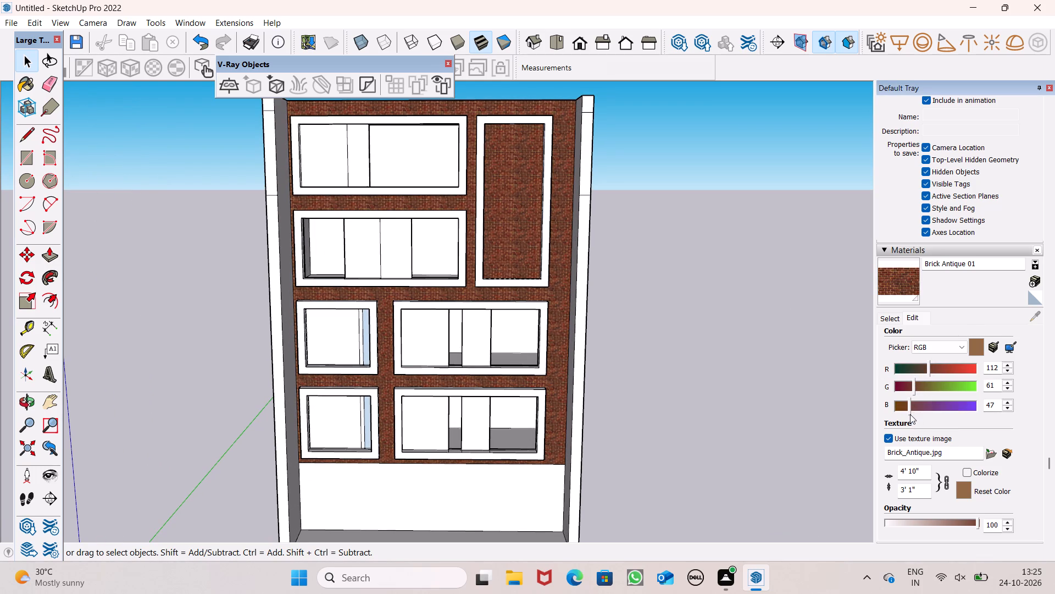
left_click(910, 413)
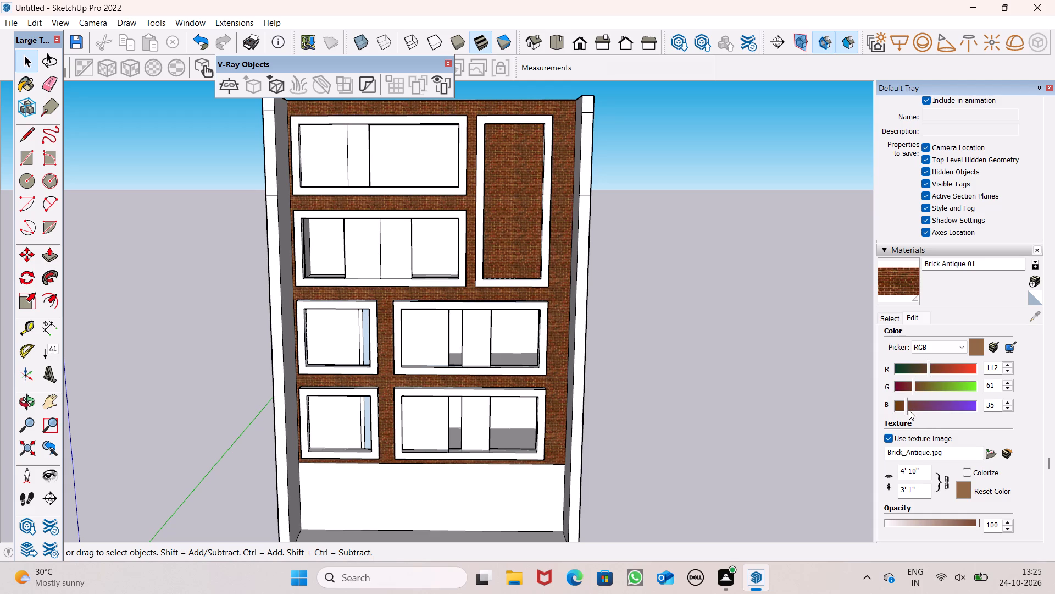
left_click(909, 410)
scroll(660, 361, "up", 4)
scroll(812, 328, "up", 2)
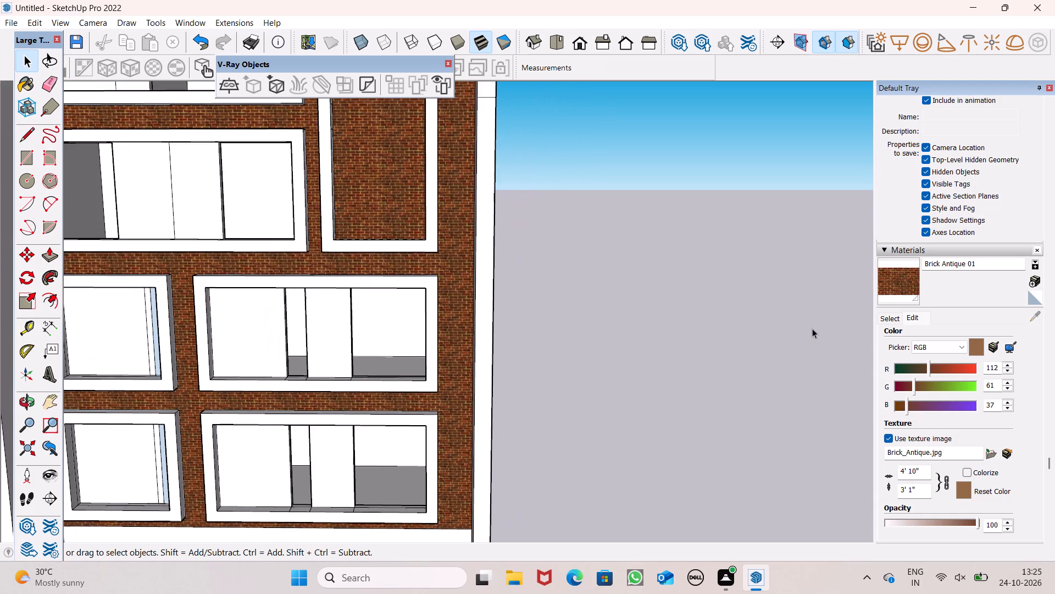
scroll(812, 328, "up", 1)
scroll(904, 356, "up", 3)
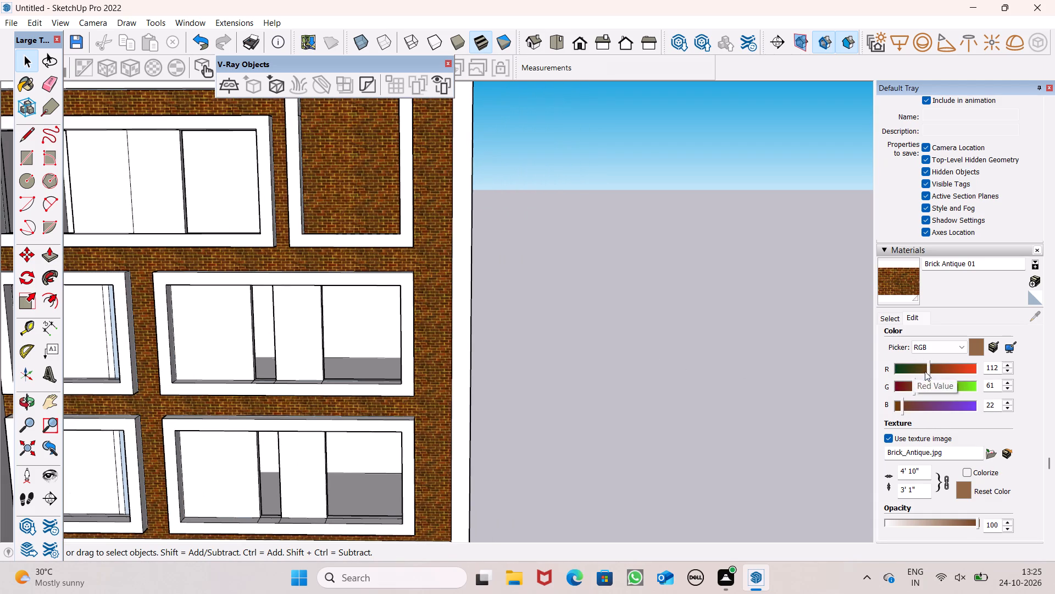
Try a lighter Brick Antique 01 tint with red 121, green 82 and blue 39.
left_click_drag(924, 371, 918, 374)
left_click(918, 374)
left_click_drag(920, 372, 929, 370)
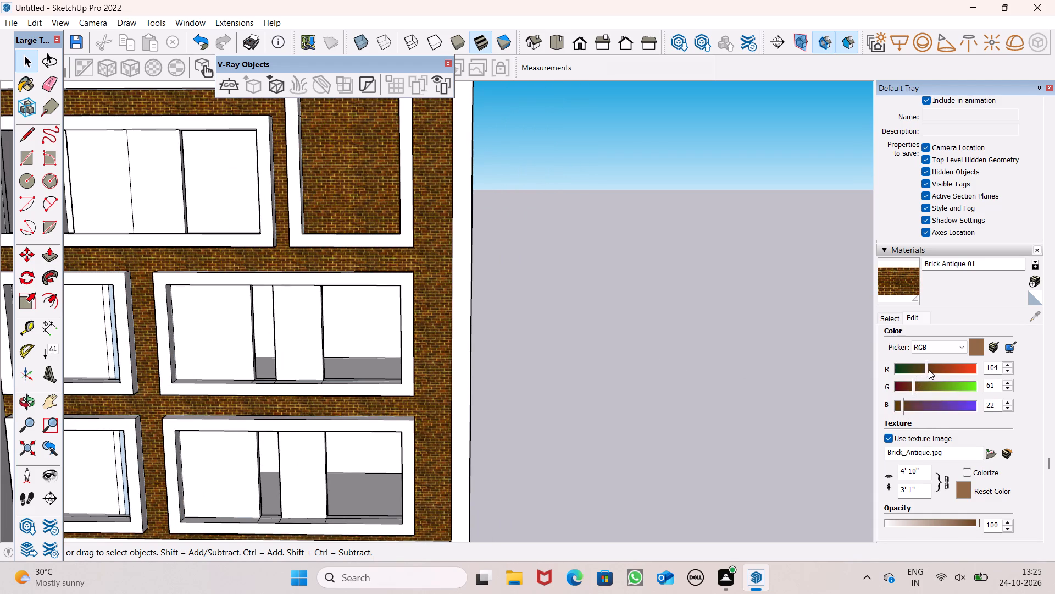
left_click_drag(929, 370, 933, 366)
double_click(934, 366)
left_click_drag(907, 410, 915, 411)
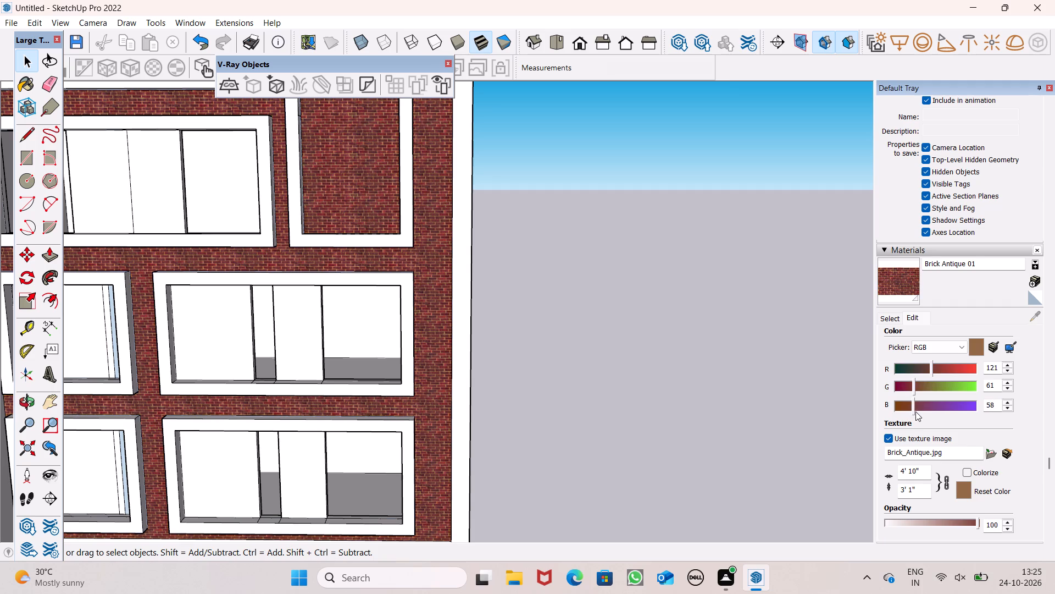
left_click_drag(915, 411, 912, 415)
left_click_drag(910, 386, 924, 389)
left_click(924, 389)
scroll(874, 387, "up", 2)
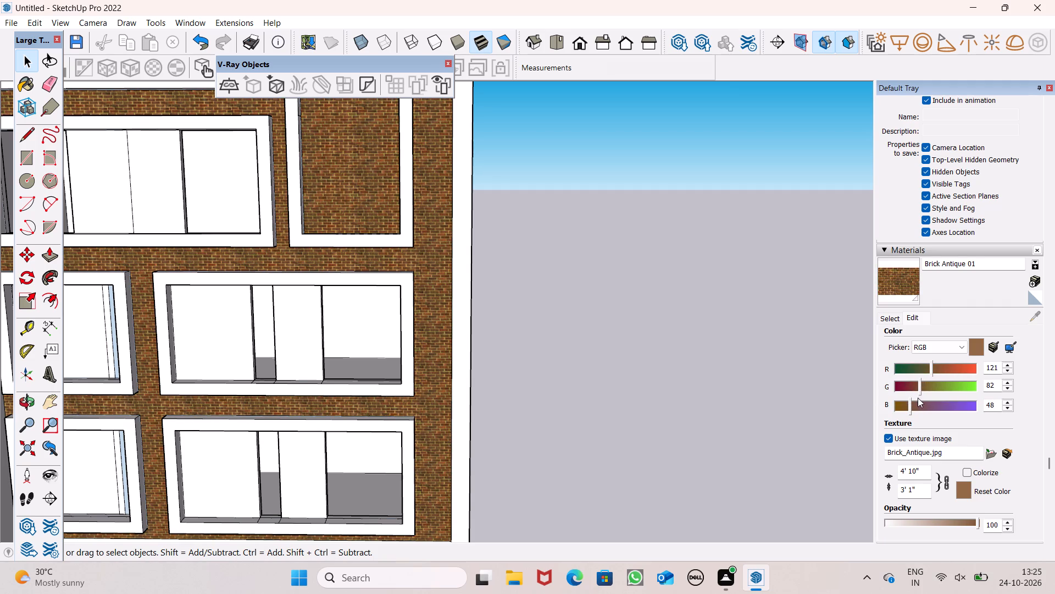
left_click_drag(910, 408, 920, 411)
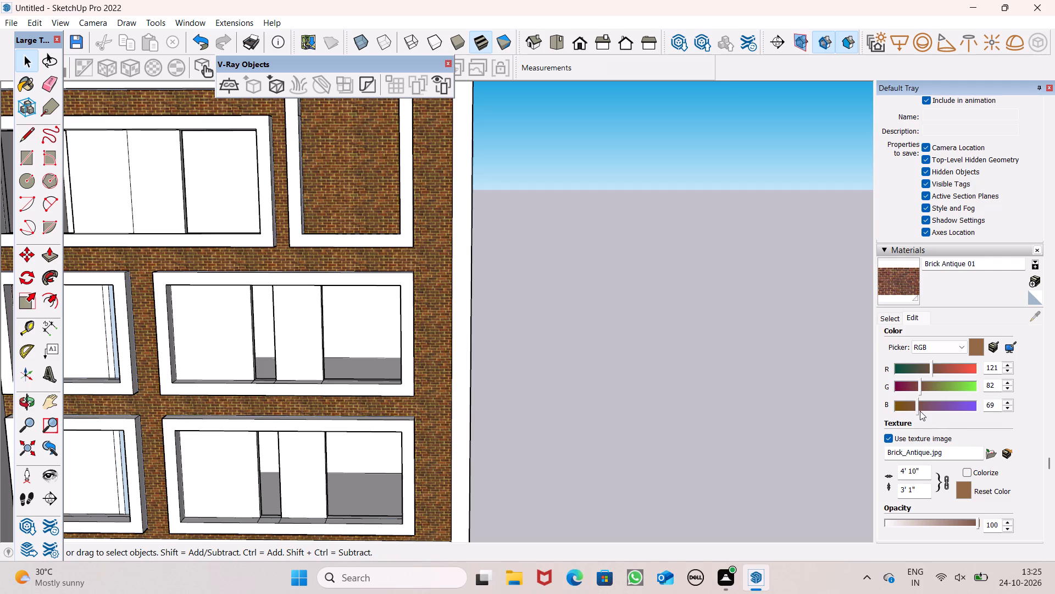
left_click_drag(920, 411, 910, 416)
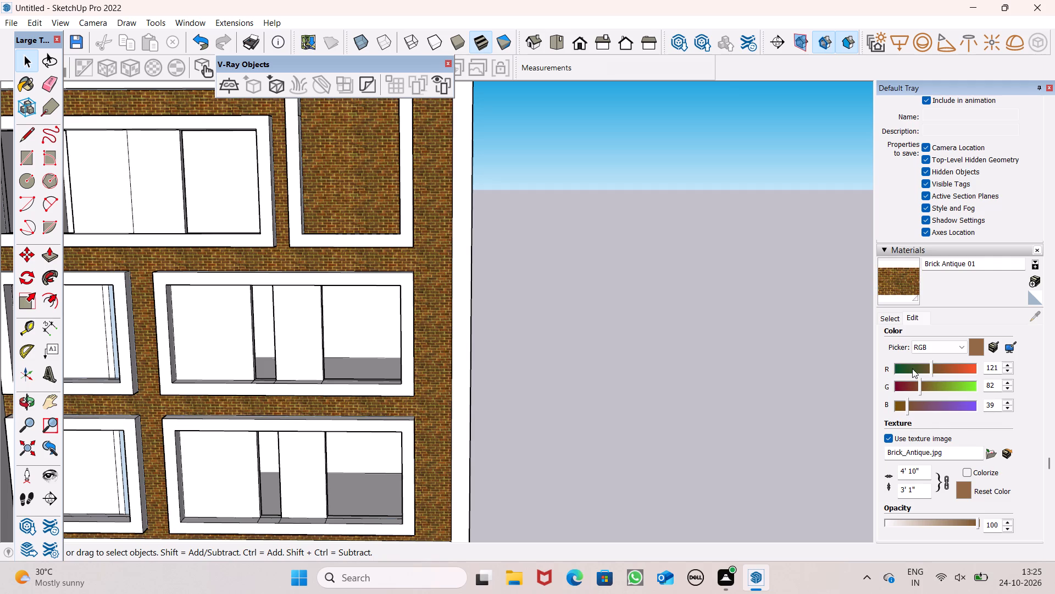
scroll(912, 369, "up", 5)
Darken the Brick Antique 01 material to red 80, green 41 and blue 42.
left_click(907, 384)
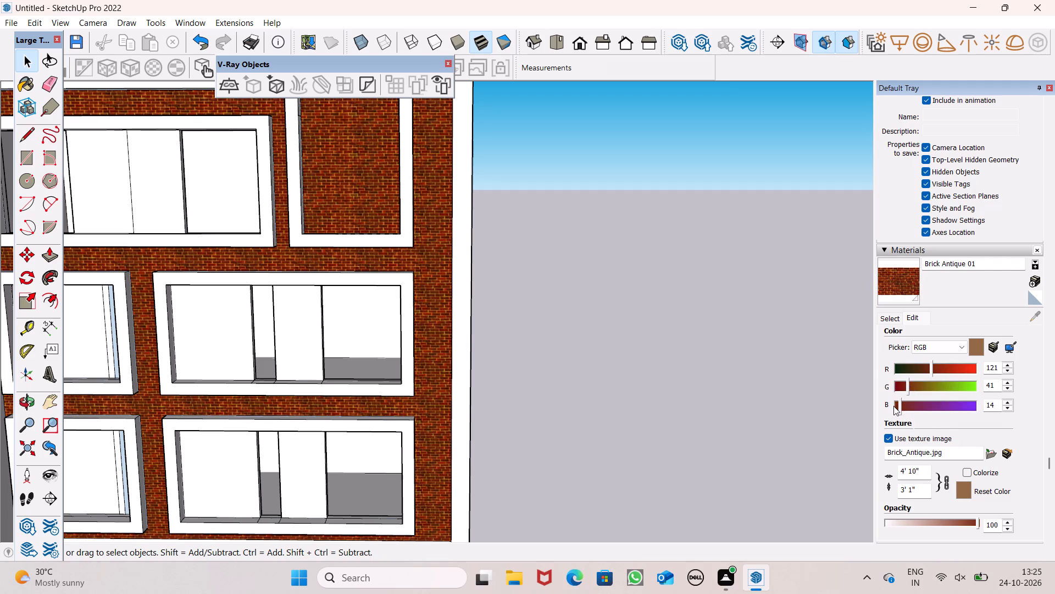
left_click(915, 367)
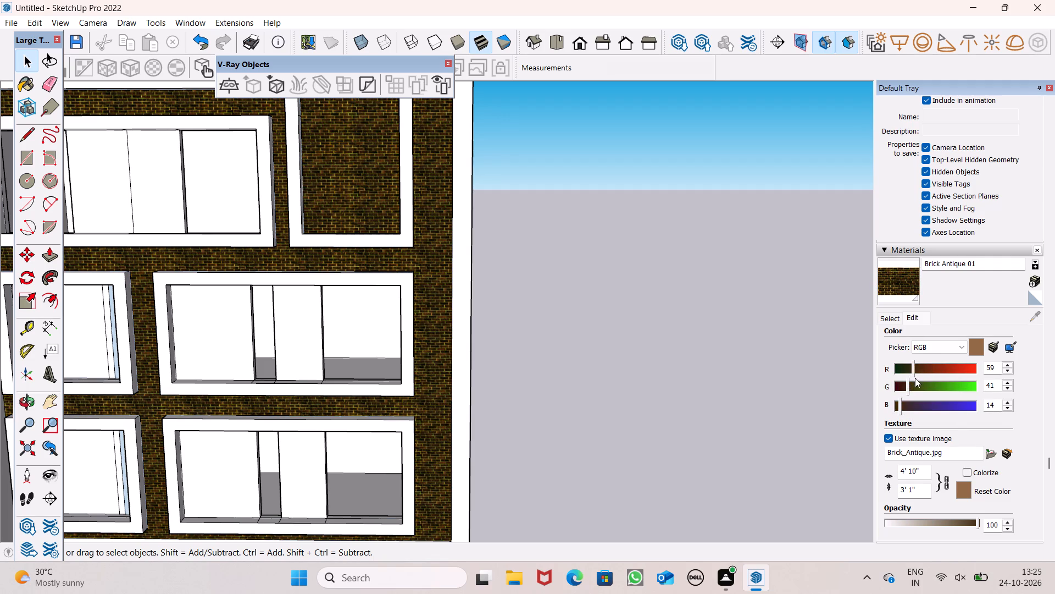
left_click(921, 367)
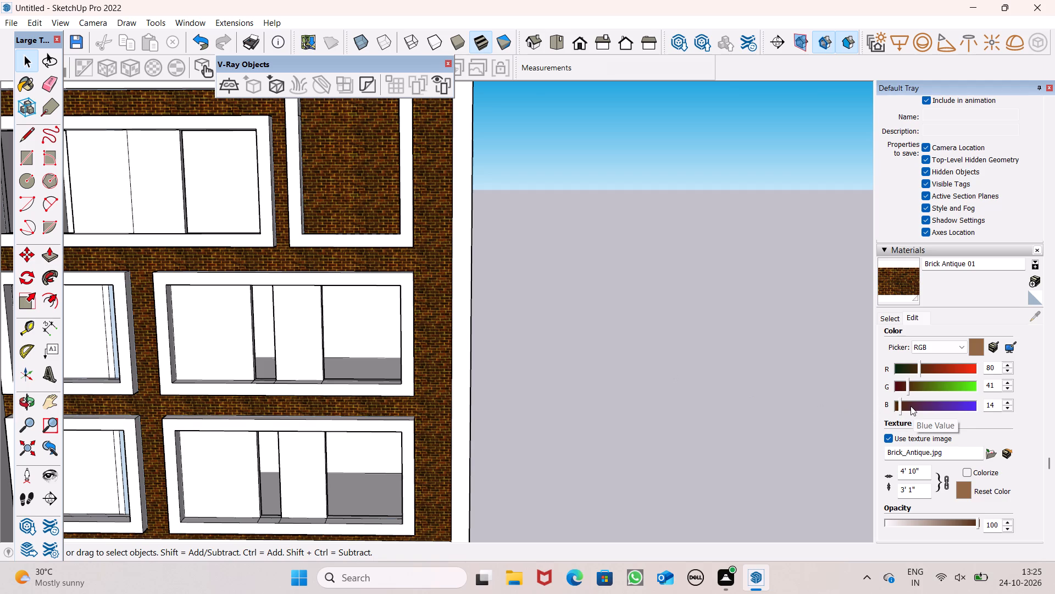
left_click(910, 406)
Inspect the darkened brick texture up close and across the whole building front.
scroll(606, 332, "down", 8)
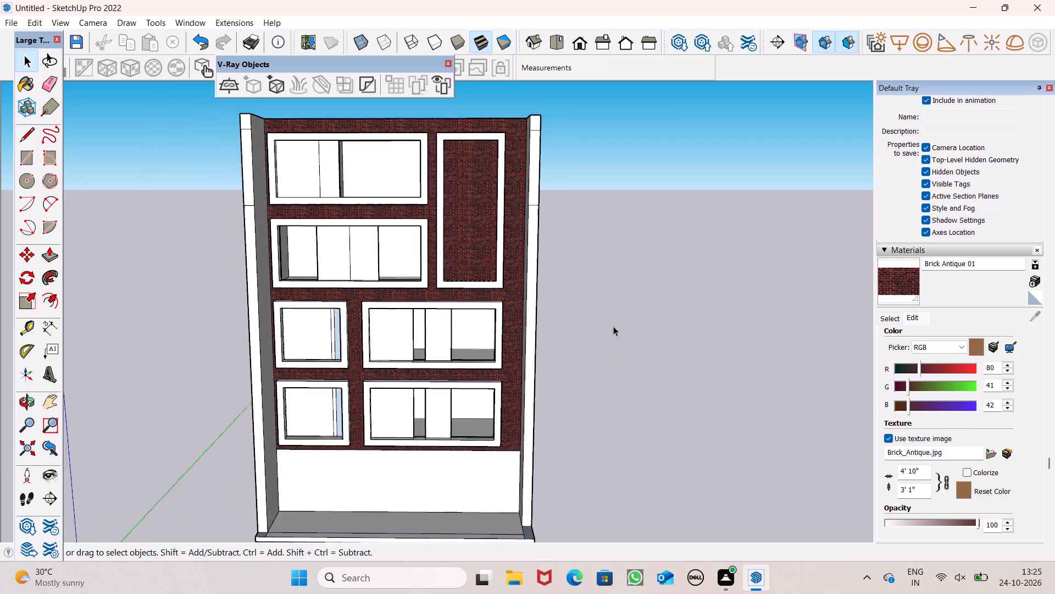
scroll(613, 326, "down", 1)
scroll(530, 305, "up", 7)
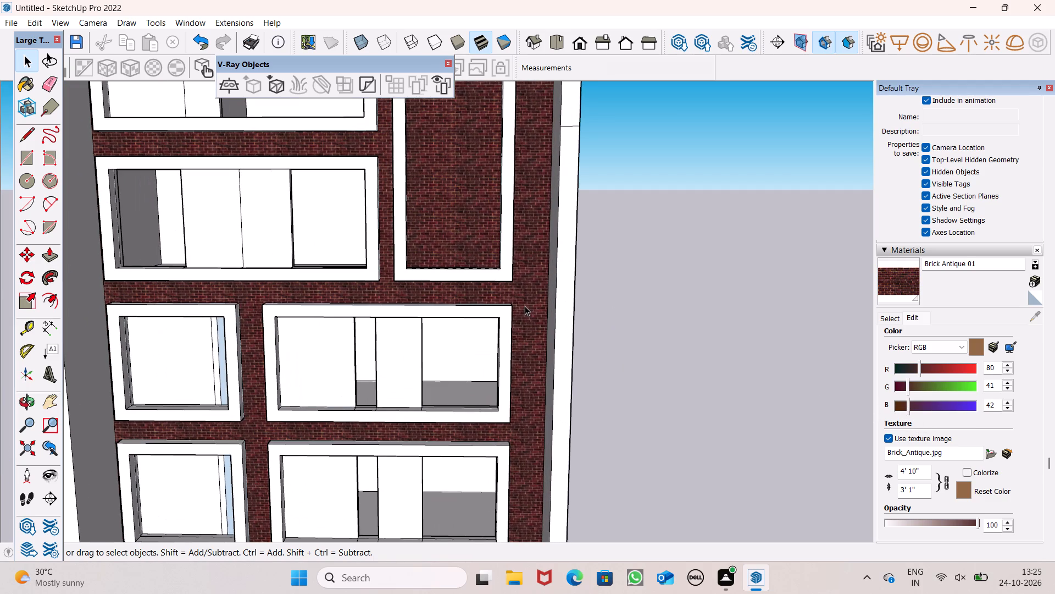
scroll(525, 306, "up", 18)
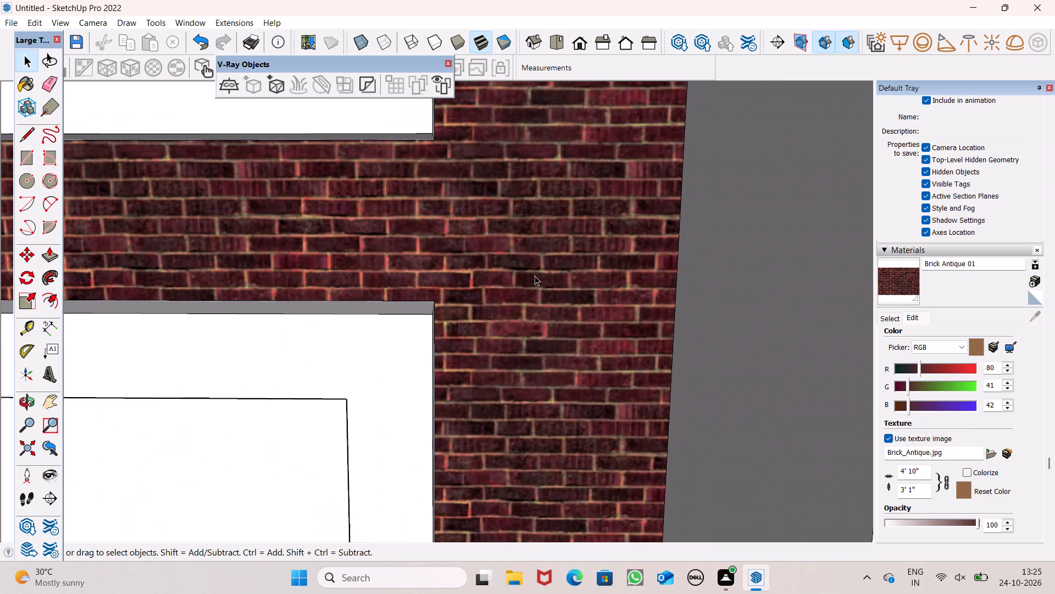
scroll(536, 277, "up", 4)
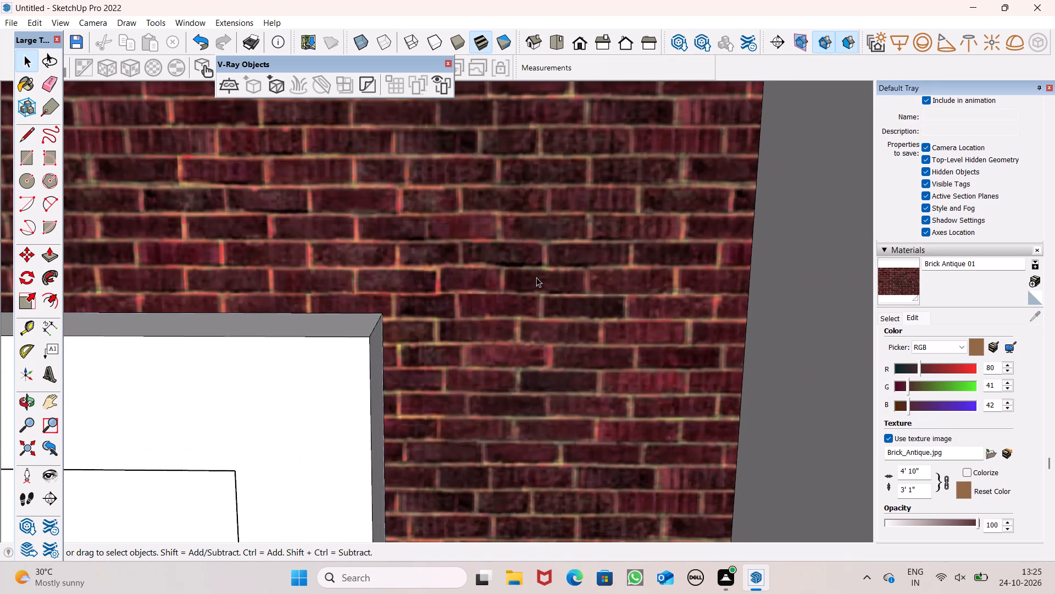
scroll(536, 277, "down", 15)
scroll(562, 330, "down", 15)
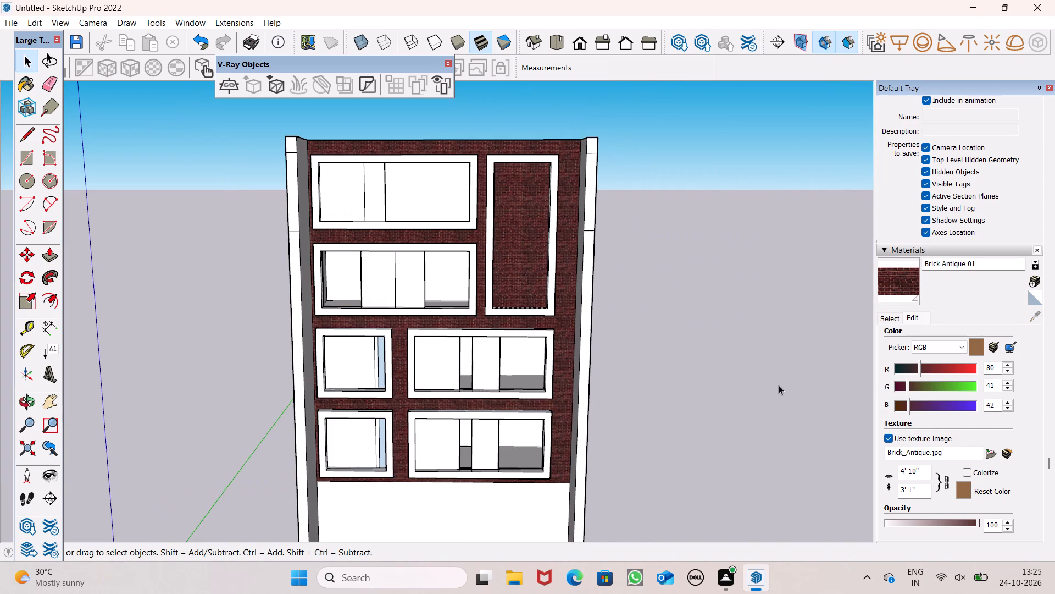
Set the Brick Antique 01 material's red value to 88 and review the brick on the front.
left_click_drag(923, 368, 929, 366)
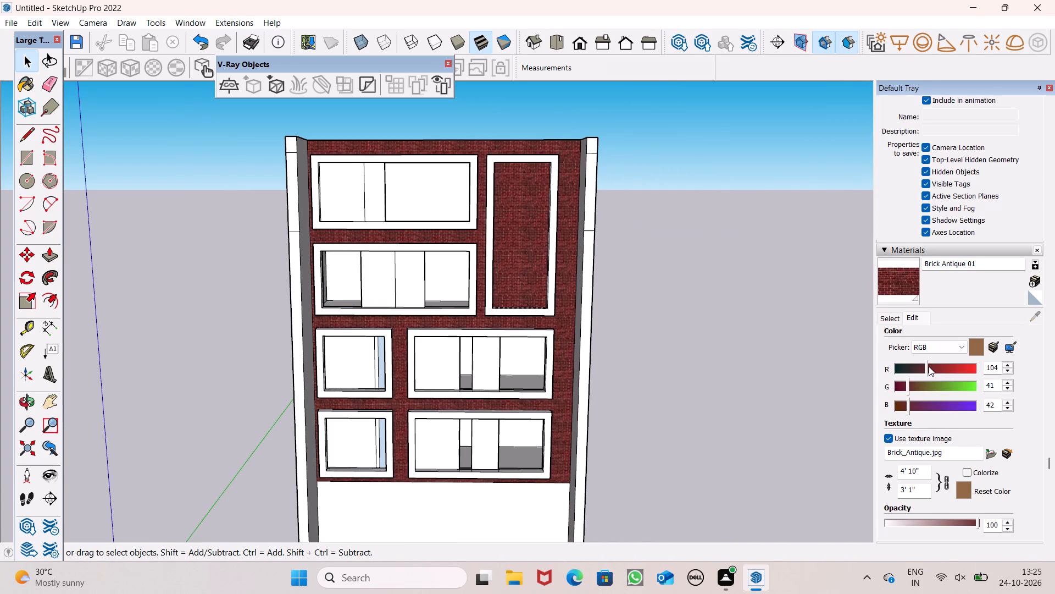
left_click_drag(929, 366, 930, 366)
scroll(934, 413, "up", 4)
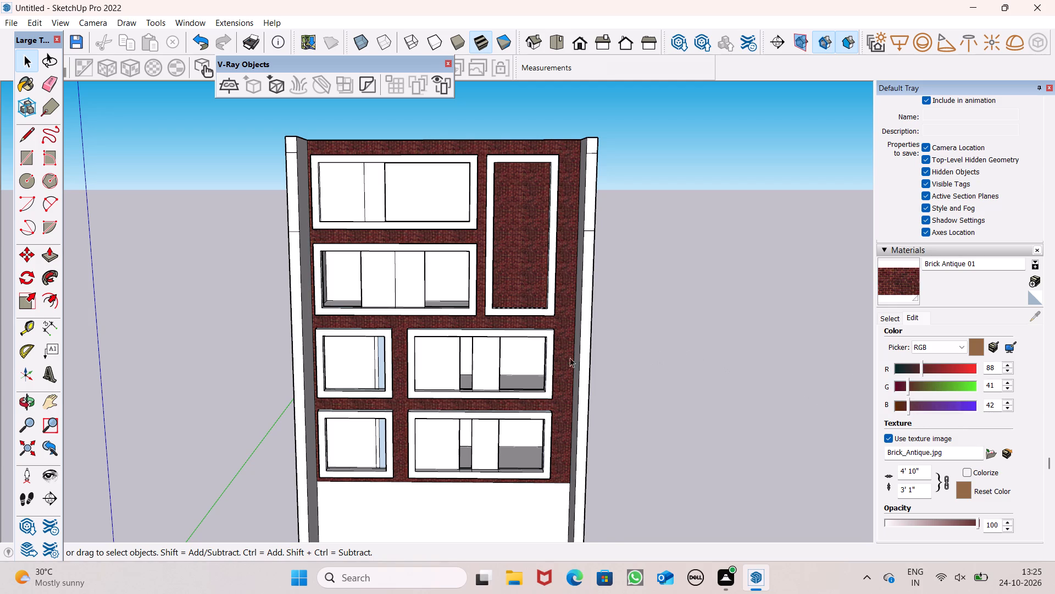
scroll(560, 362, "up", 15)
scroll(586, 318, "down", 7)
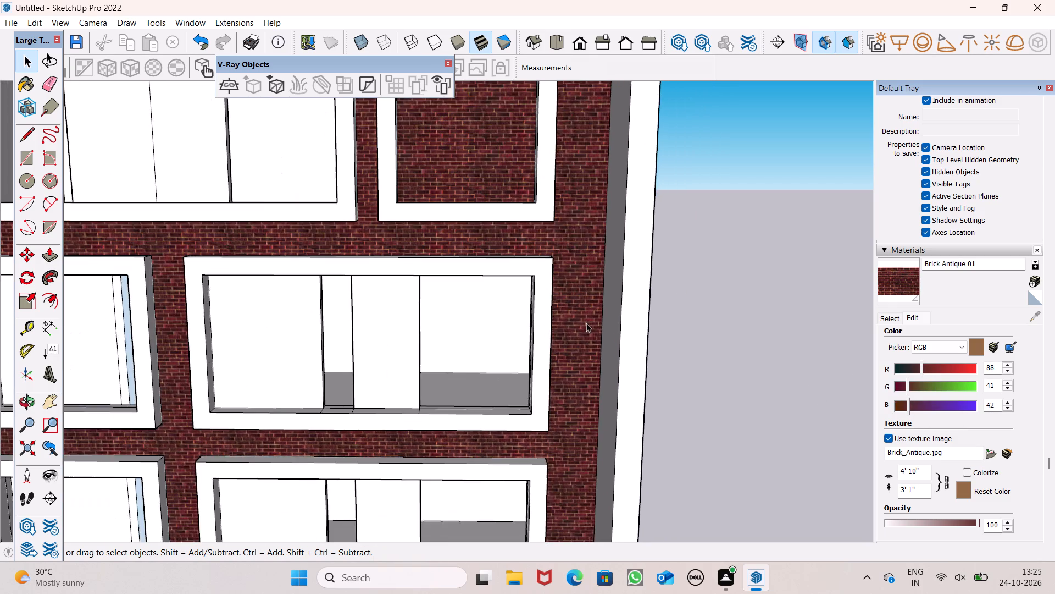
scroll(586, 323, "down", 6)
scroll(632, 362, "down", 5)
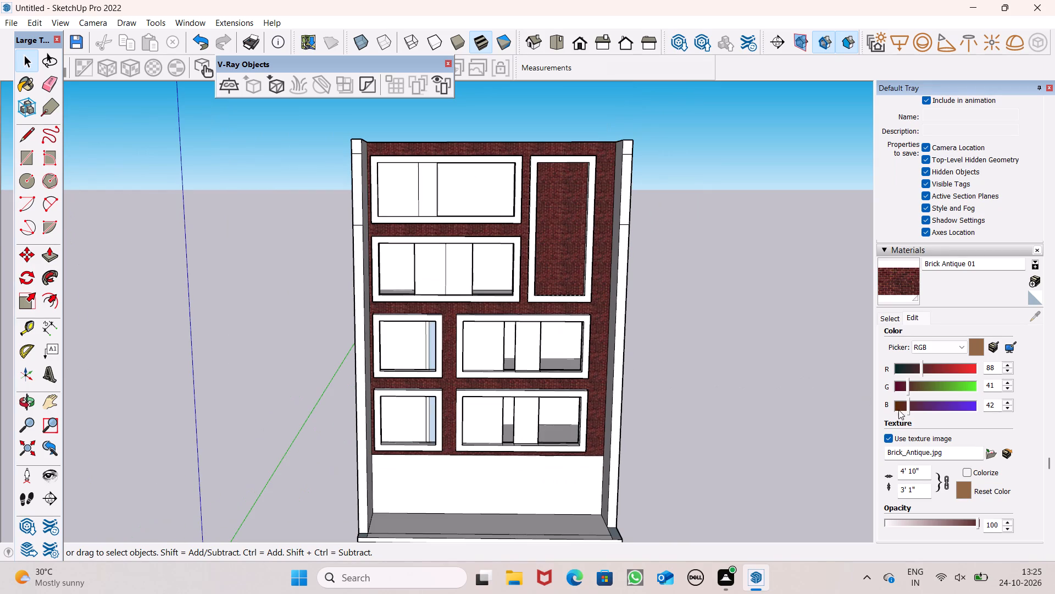
Set the Brick Antique 01 material's blue value to 11 and review the brick on the front.
left_click(902, 408)
scroll(636, 354, "up", 4)
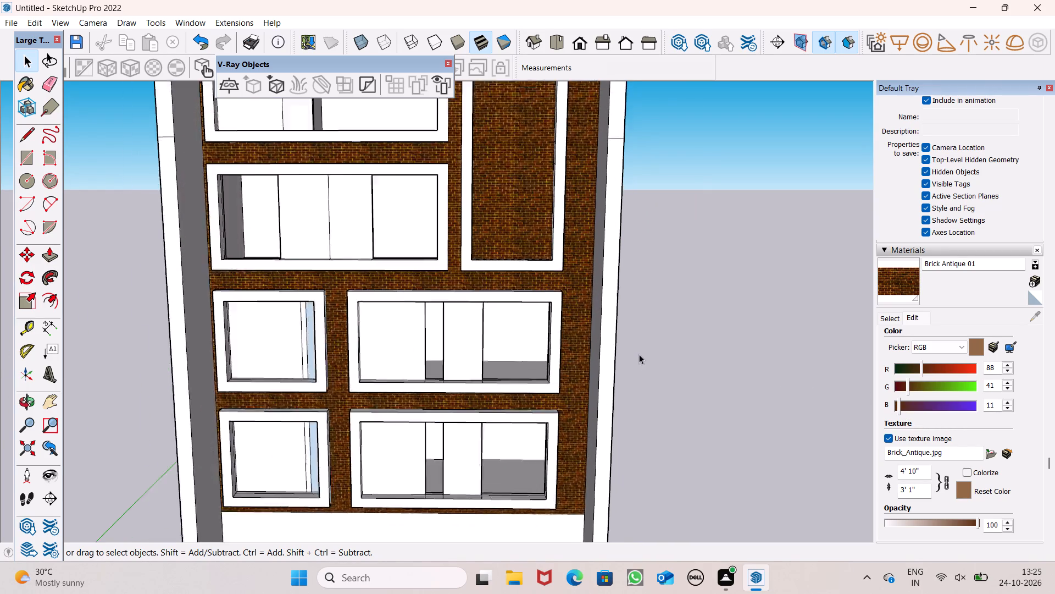
scroll(639, 354, "up", 4)
scroll(578, 312, "up", 8)
scroll(560, 290, "down", 14)
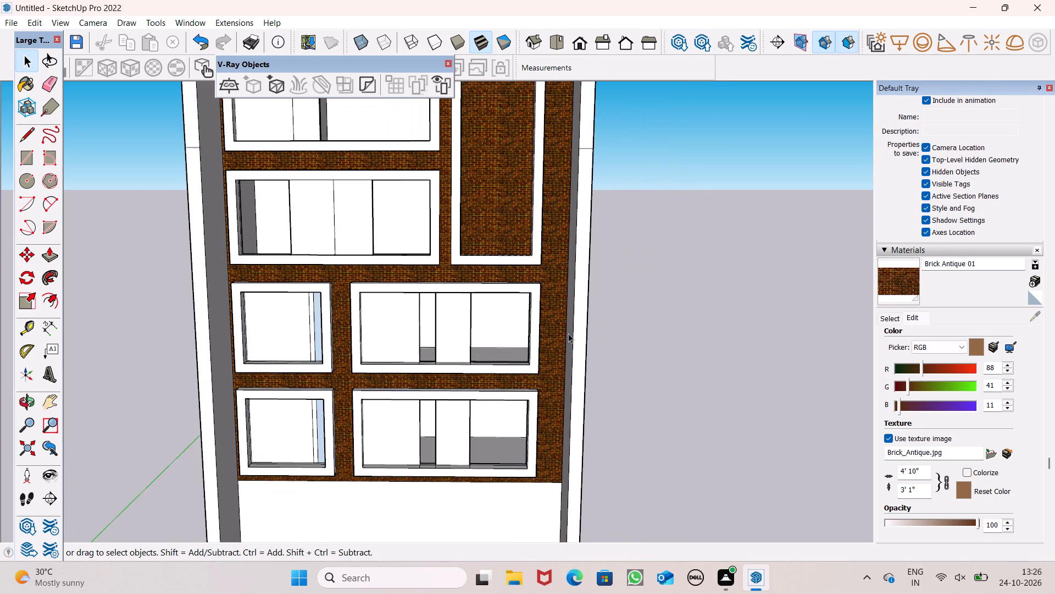
Review the darkened brick front and projecting window frames from straight on, at an angle and up close.
left_click(907, 276)
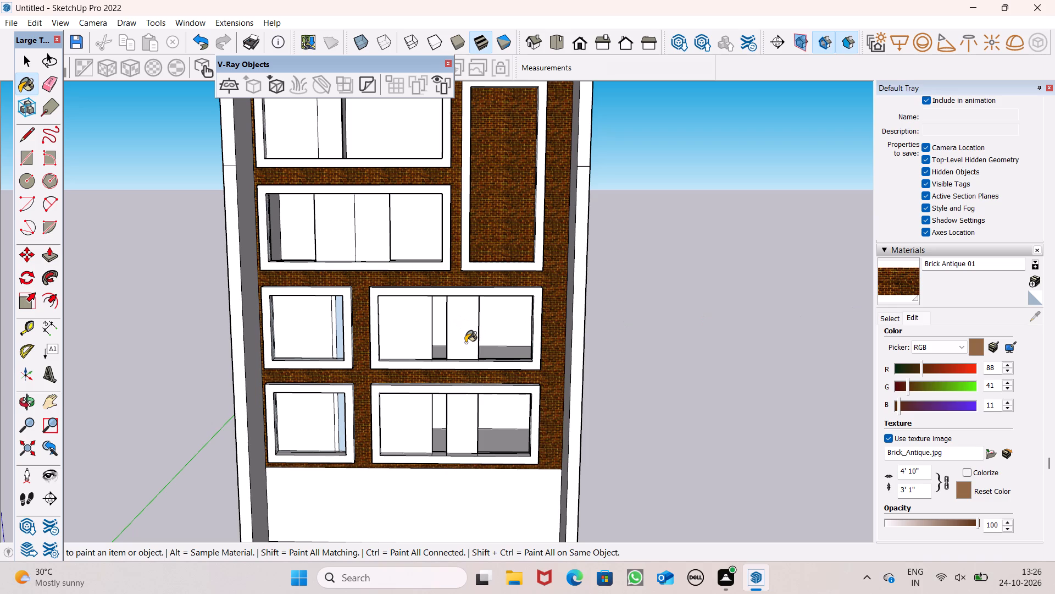
scroll(463, 340, "down", 1)
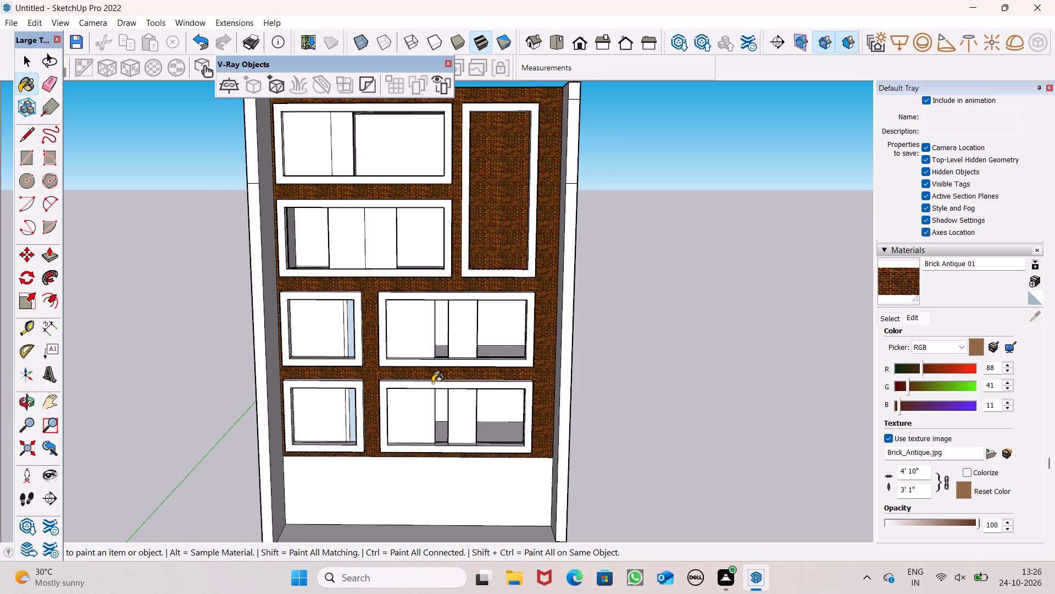
middle_click_drag(379, 373, 363, 389)
middle_click_drag(251, 370, 77, 367)
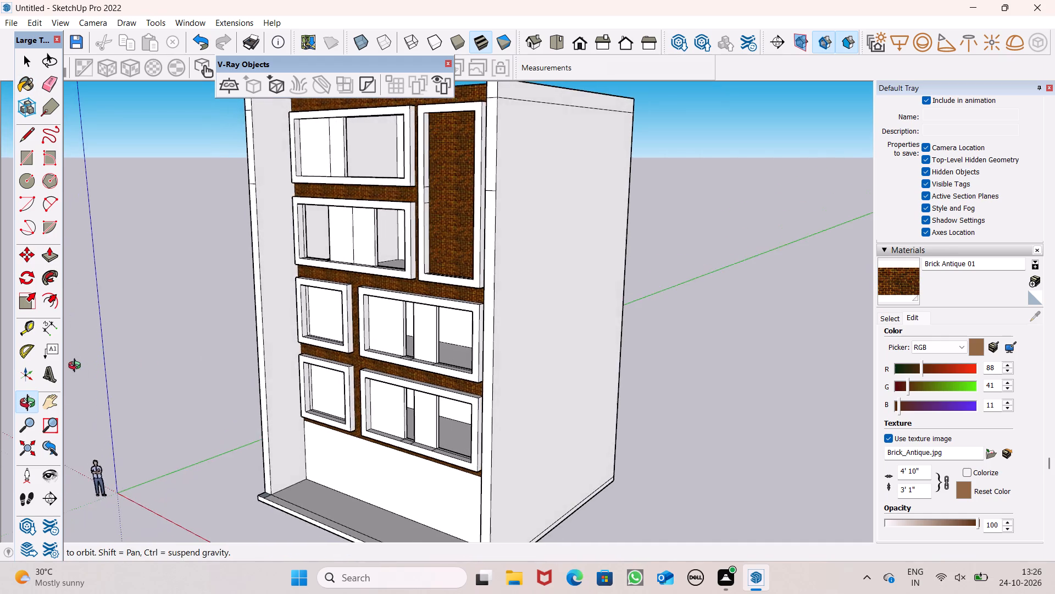
middle_click_drag(77, 367, 203, 387)
scroll(363, 356, "up", 7)
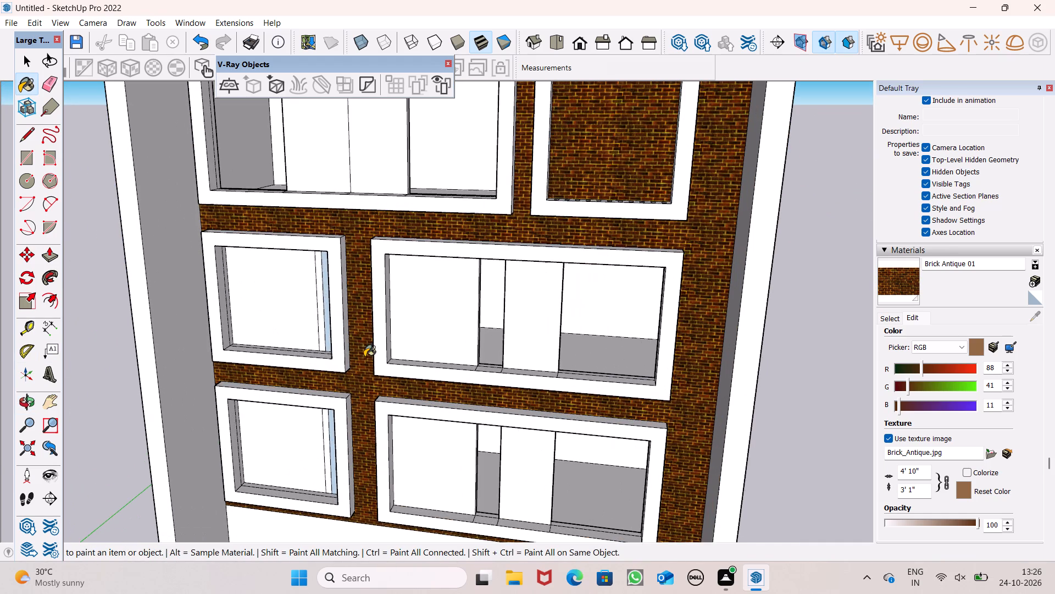
key("space")
scroll(369, 353, "up", 1)
middle_click_drag(369, 353, 446, 361)
scroll(446, 361, "up", 5)
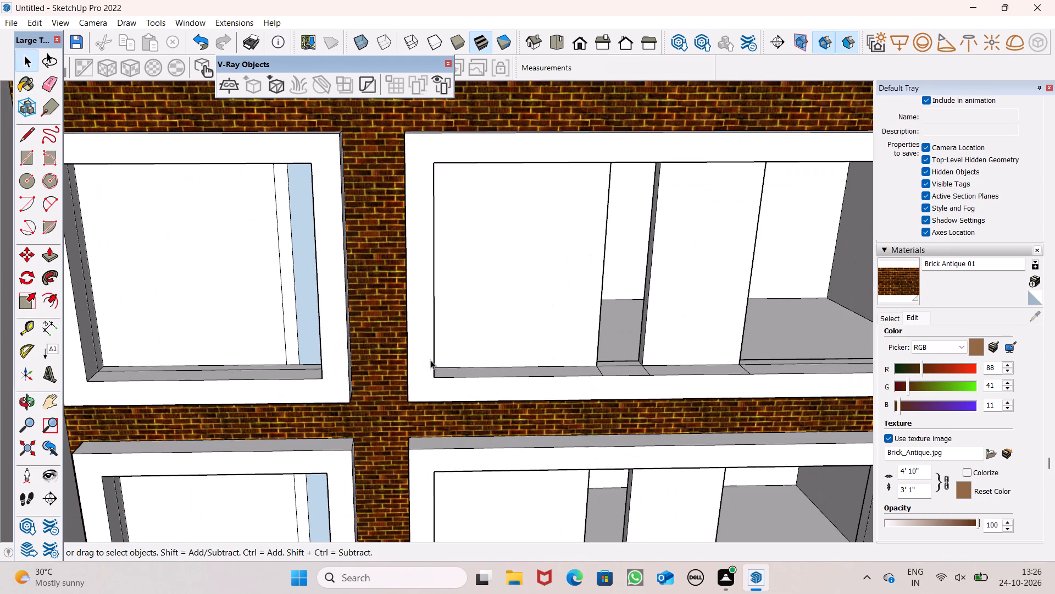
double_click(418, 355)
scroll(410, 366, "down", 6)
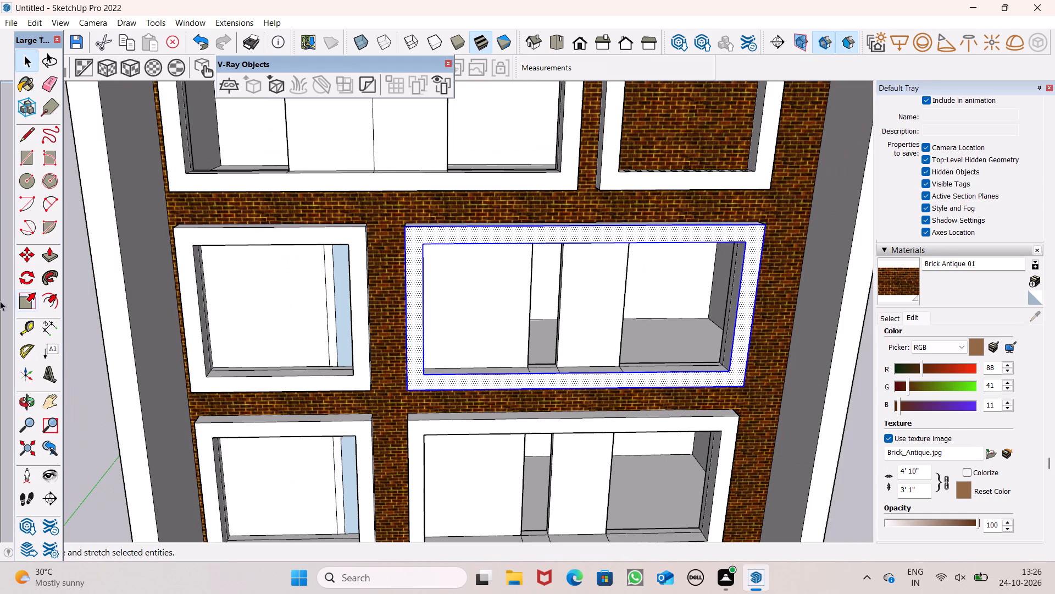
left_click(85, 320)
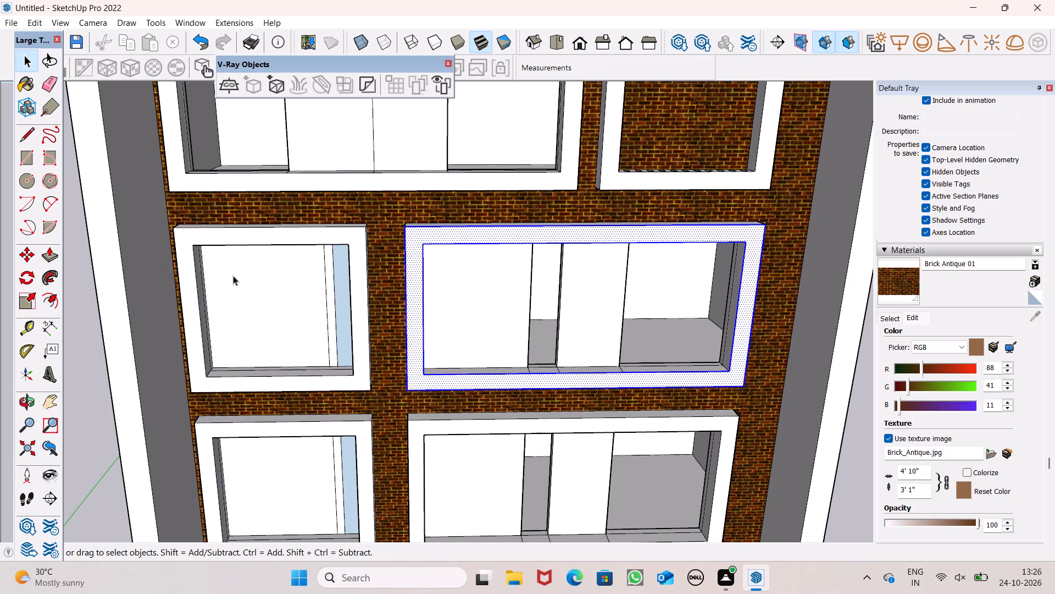
Draw short vertical lines from the opening's left corners to the outer edges of the wide frame beside the upper square window.
left_click(25, 135)
scroll(360, 234, "up", 6)
left_click(463, 248)
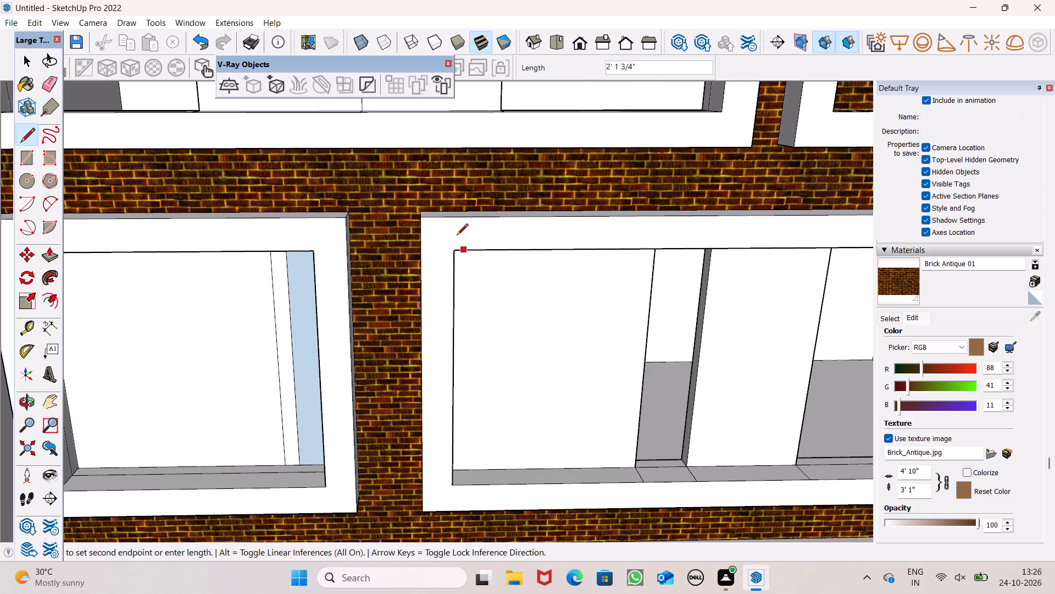
key("space")
left_click(30, 129)
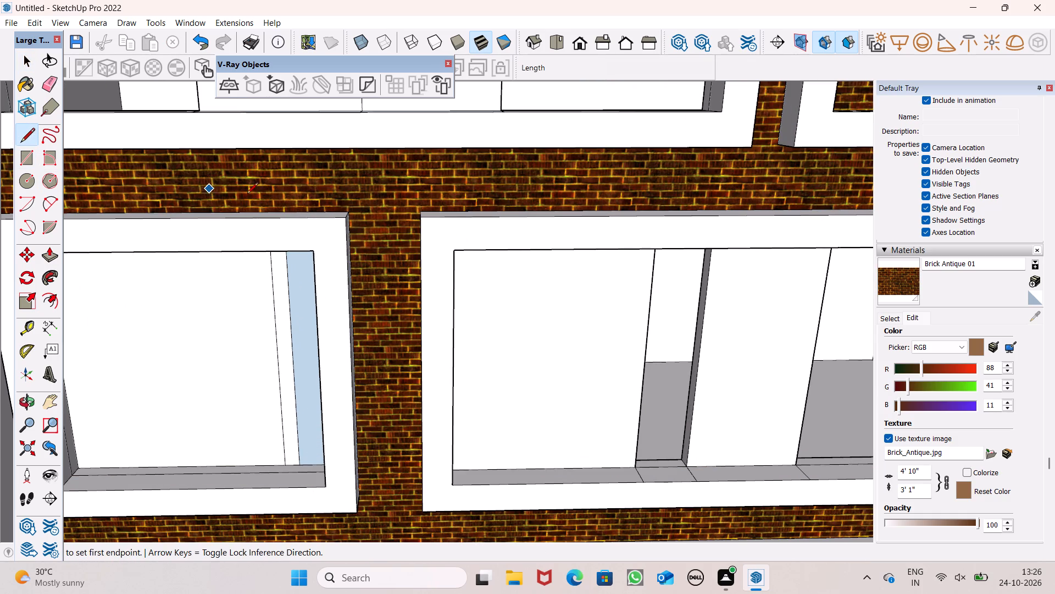
scroll(395, 234, "up", 4)
left_click(485, 258)
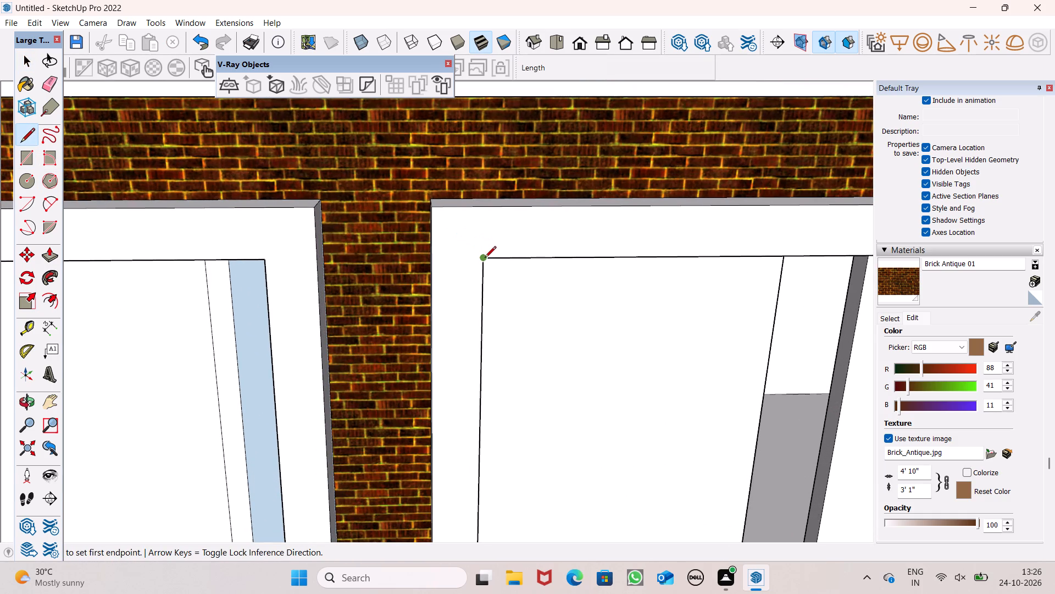
left_click(479, 207)
scroll(461, 175, "down", 6)
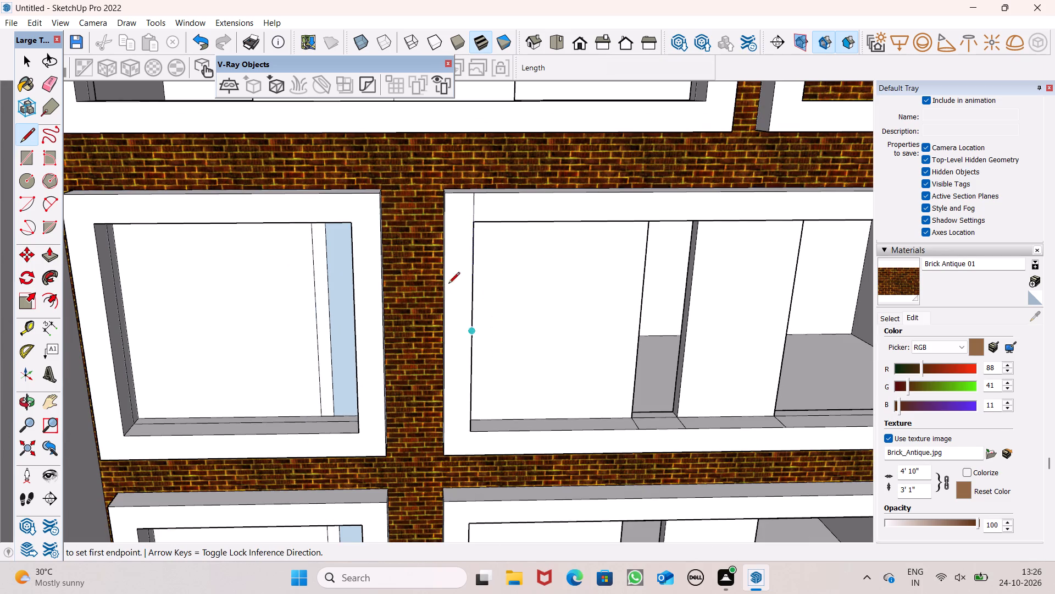
scroll(420, 228, "down", 4)
scroll(487, 365, "up", 7)
scroll(435, 409, "up", 6)
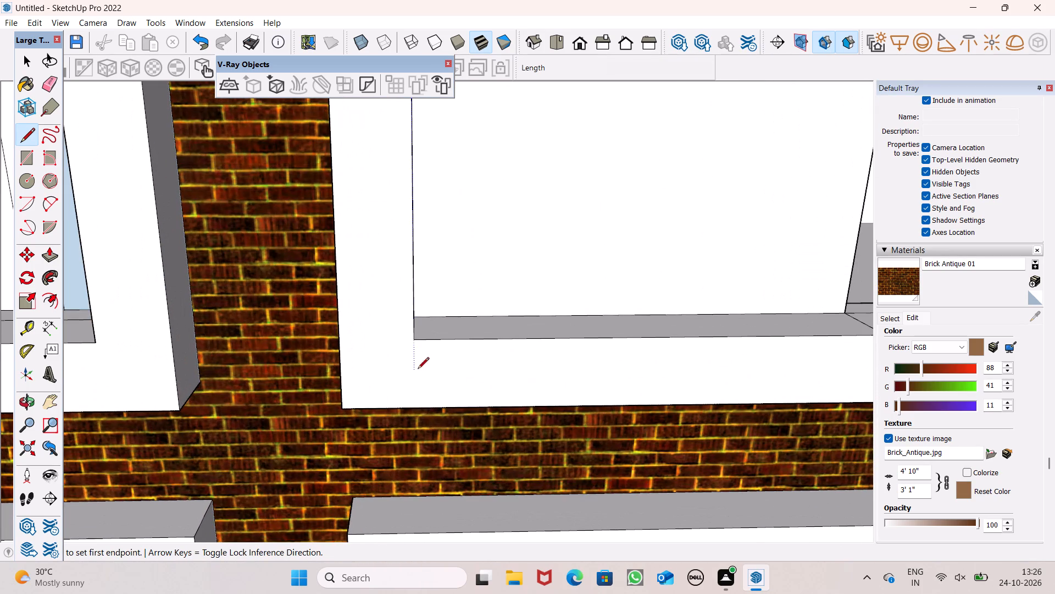
left_click(413, 341)
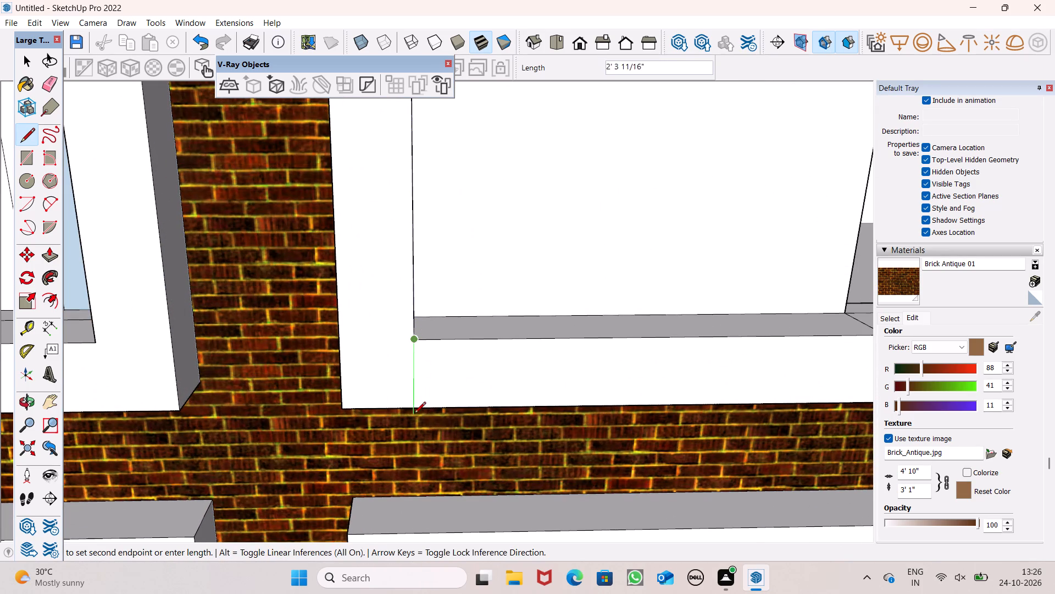
left_click(413, 408)
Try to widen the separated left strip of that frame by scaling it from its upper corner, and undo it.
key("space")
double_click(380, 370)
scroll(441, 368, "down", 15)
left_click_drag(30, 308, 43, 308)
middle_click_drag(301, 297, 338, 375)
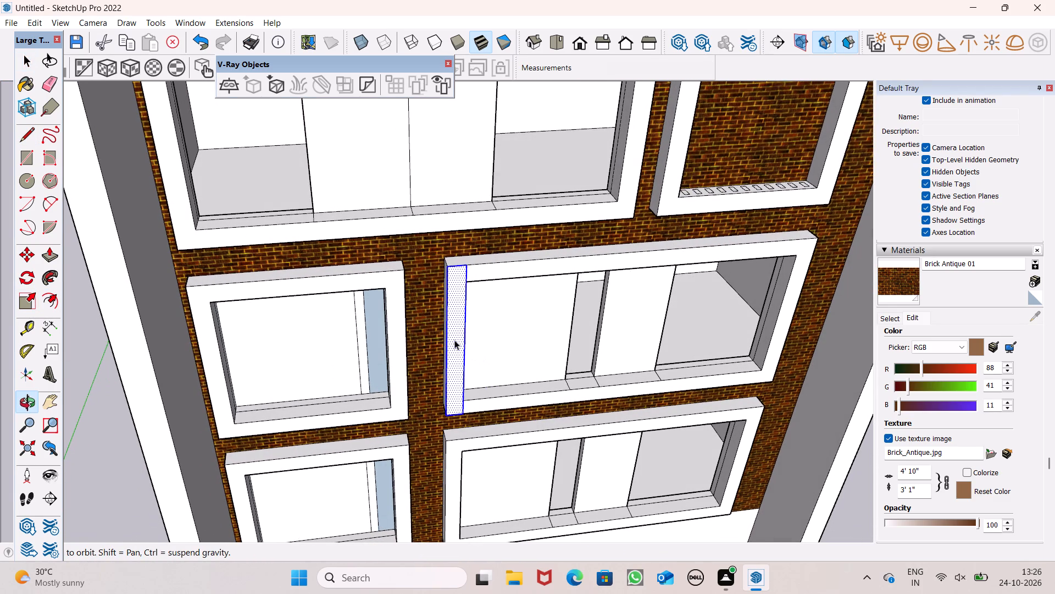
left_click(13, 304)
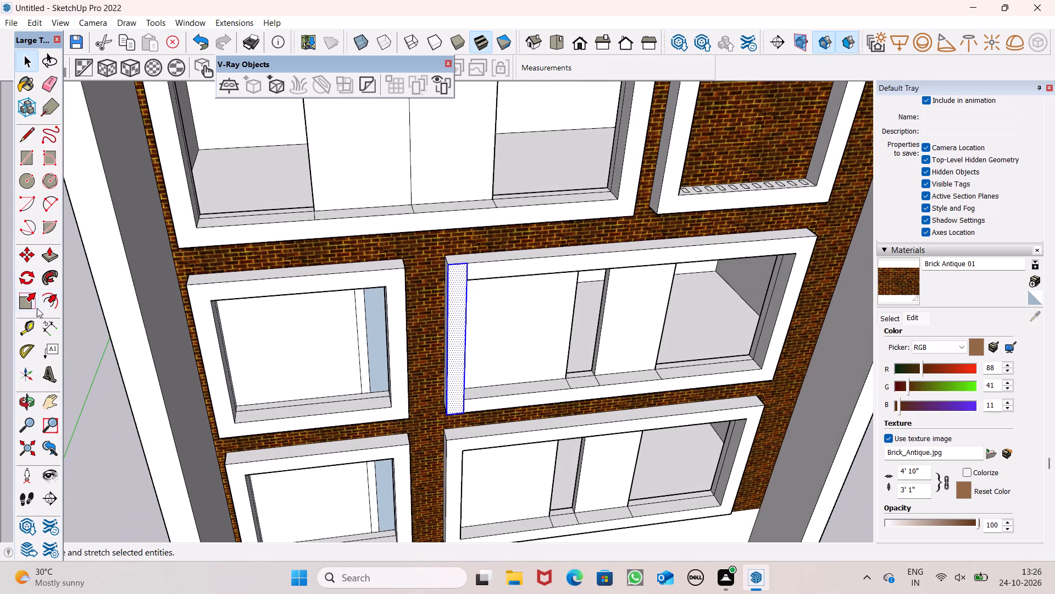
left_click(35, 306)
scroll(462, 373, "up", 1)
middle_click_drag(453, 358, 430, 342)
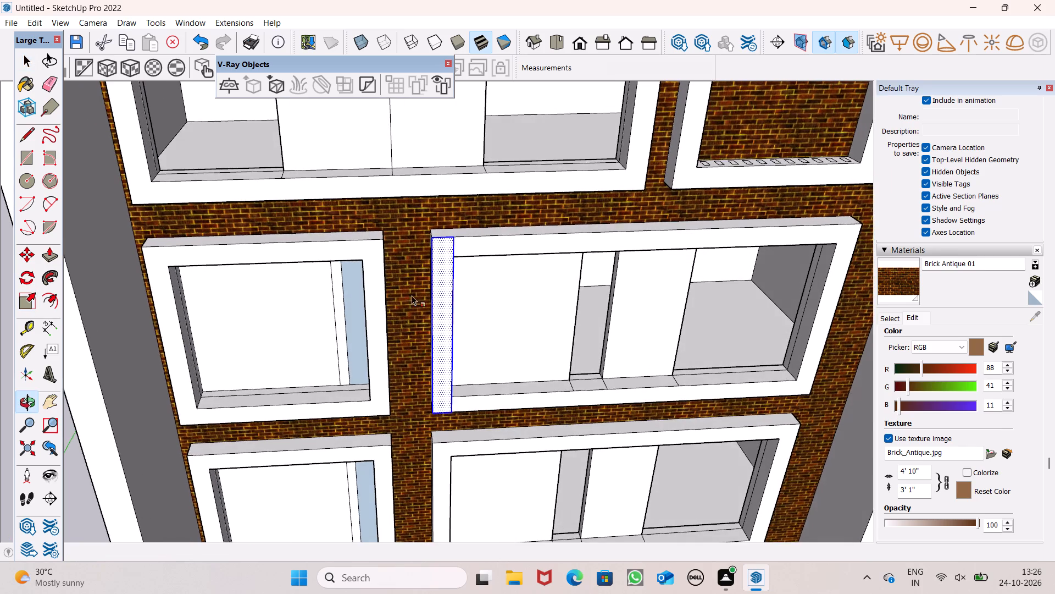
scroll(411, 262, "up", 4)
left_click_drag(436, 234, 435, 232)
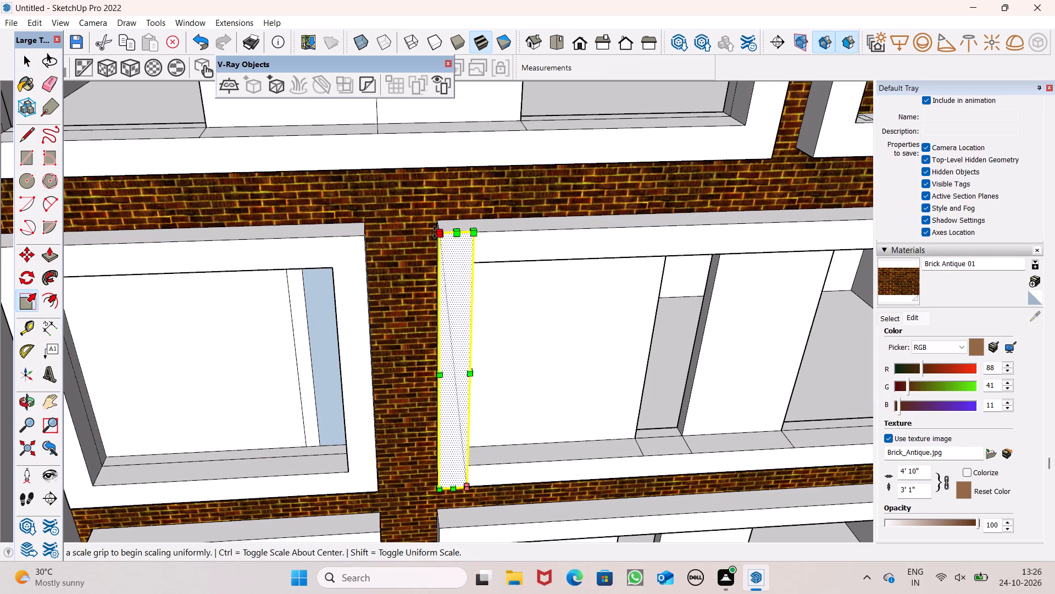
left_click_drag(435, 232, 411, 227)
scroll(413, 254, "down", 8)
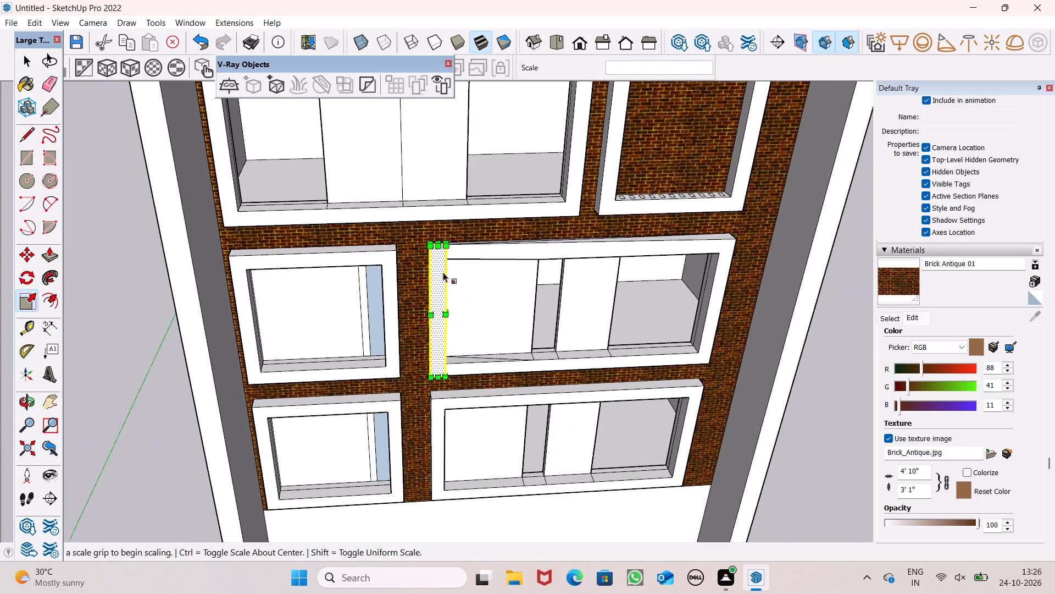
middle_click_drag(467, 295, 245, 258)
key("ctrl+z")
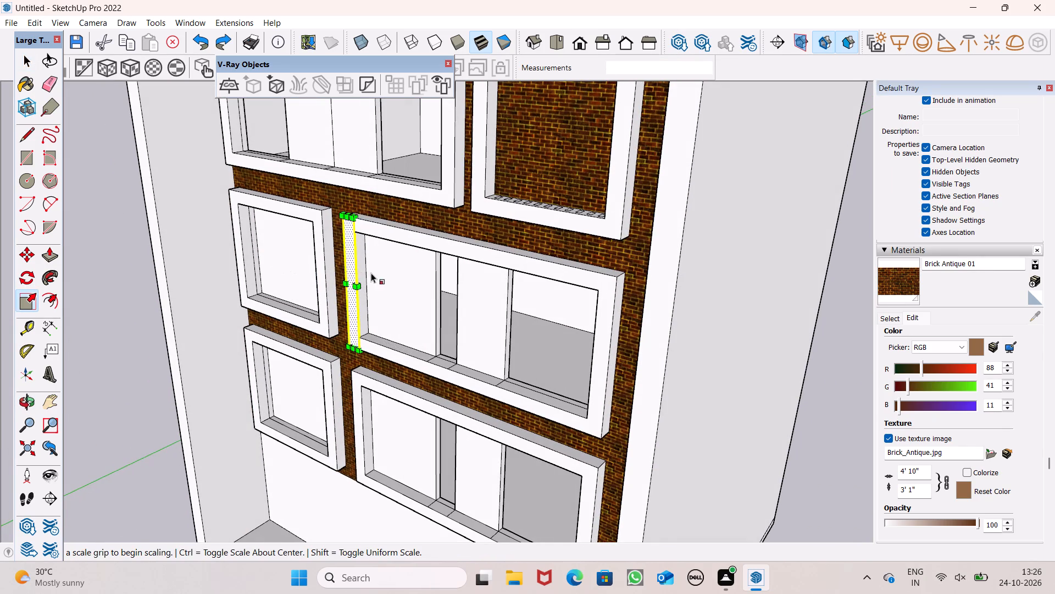
Scale the left strip outward toward the square window and bring its inner edge in the same direction.
middle_click_drag(373, 274, 431, 289)
scroll(373, 305, "up", 5)
middle_click_drag(373, 319, 402, 325)
scroll(402, 325, "up", 1)
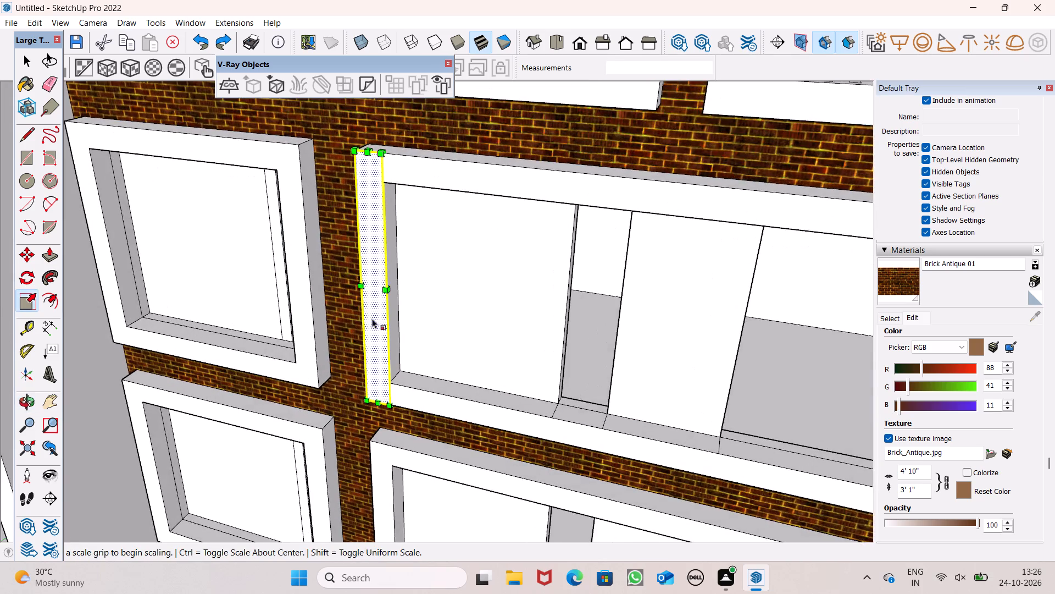
scroll(370, 318, "up", 4)
left_click_drag(357, 270, 339, 265)
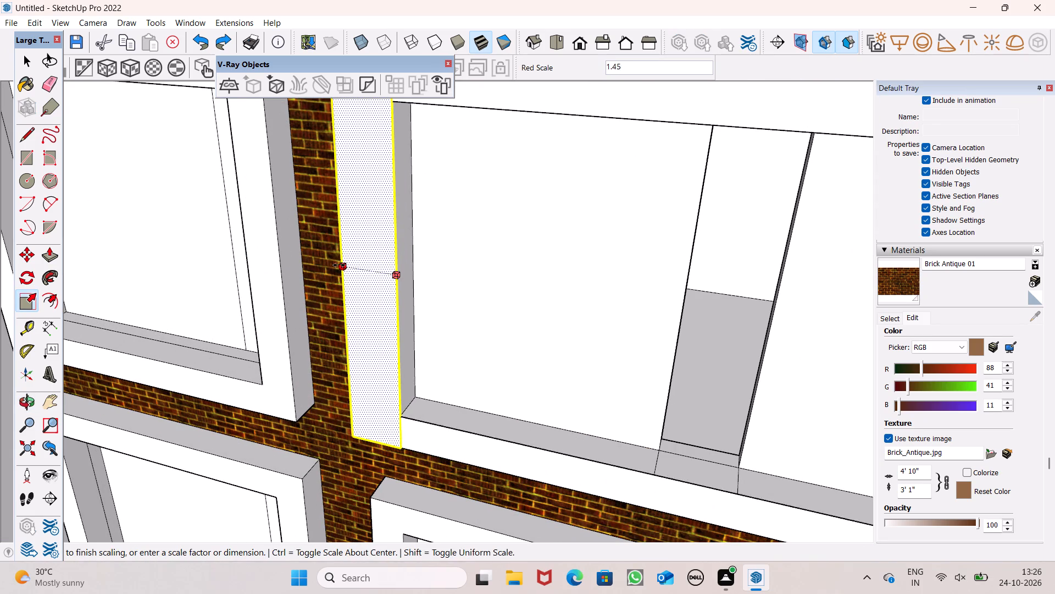
left_click_drag(339, 265, 338, 265)
left_click_drag(397, 279, 382, 273)
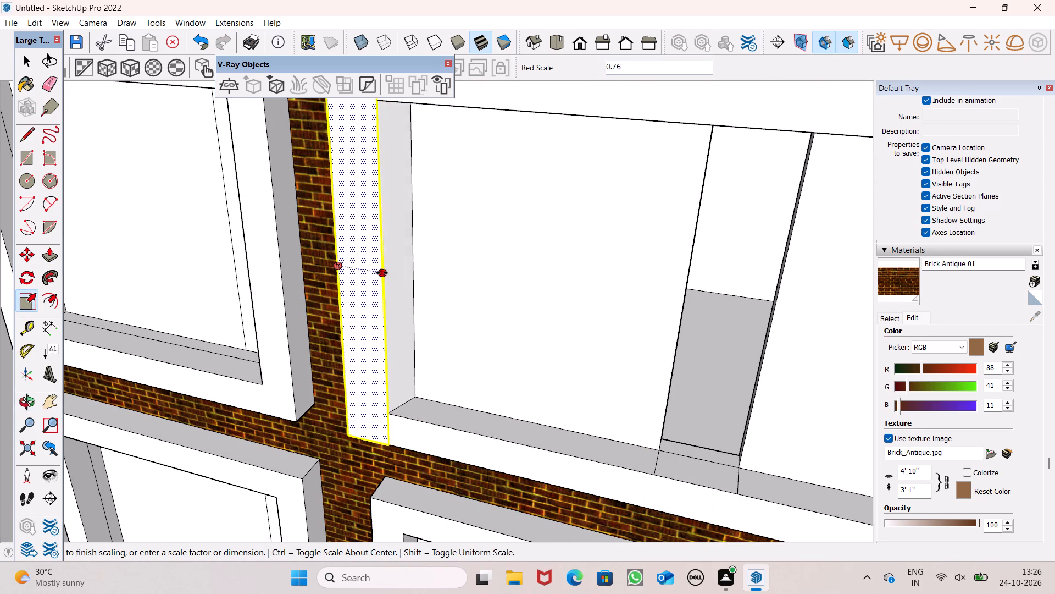
left_click_drag(382, 273, 370, 270)
Scale the strip's outer edge further toward the square window and deselect it.
scroll(431, 283, "down", 6)
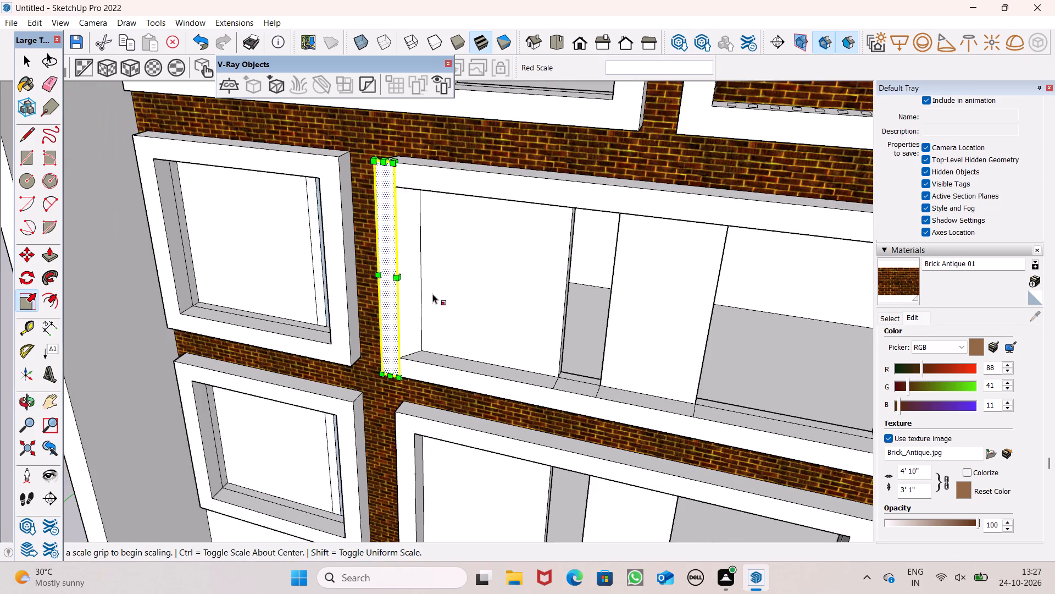
middle_click_drag(438, 295, 423, 298)
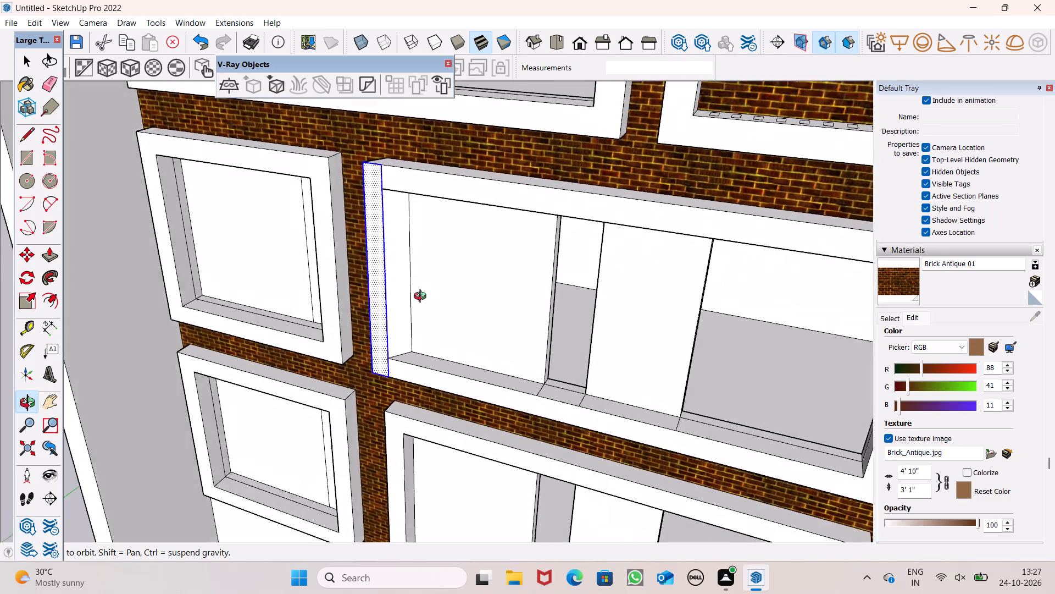
middle_click_drag(423, 298, 507, 284)
middle_click_drag(432, 273, 674, 307)
scroll(520, 297, "up", 1)
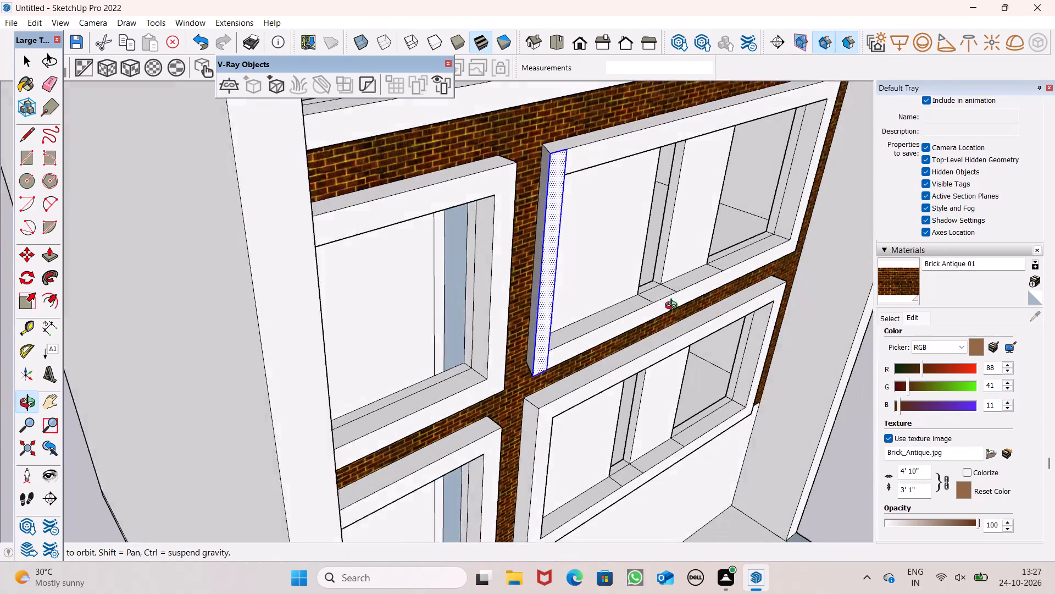
middle_click_drag(674, 307, 681, 310)
scroll(538, 289, "up", 4)
left_click_drag(548, 270, 537, 270)
scroll(563, 272, "down", 4)
middle_click_drag(594, 288, 456, 257)
key("space")
scroll(514, 237, "down", 6)
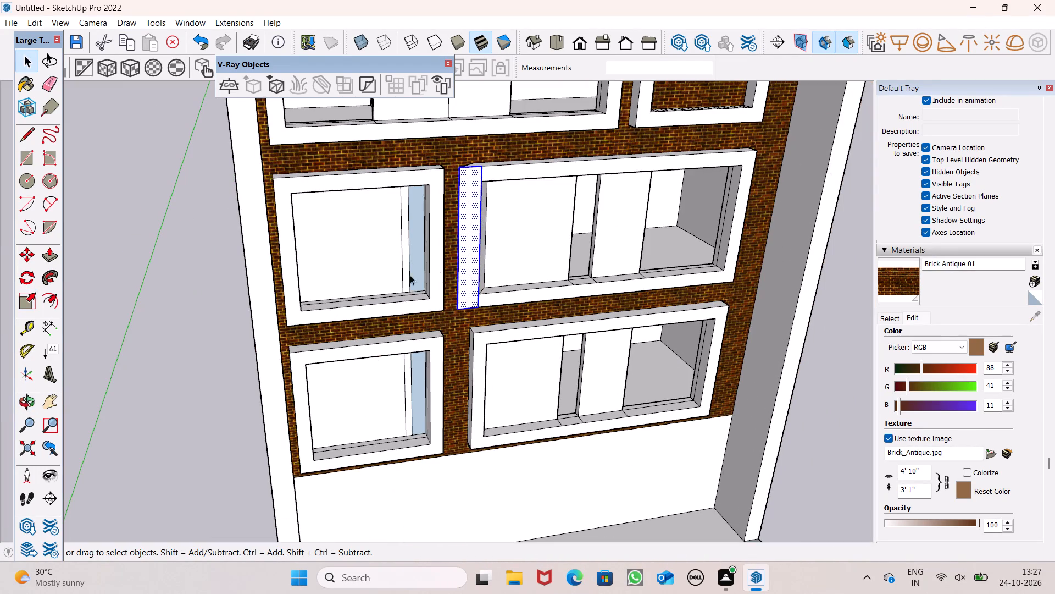
key("space")
left_click(165, 245)
Erase the two short dividing lines above and below the opening so the left strip merges with the frame face.
scroll(556, 278, "down", 3)
middle_click_drag(565, 291, 384, 251)
scroll(477, 243, "up", 6)
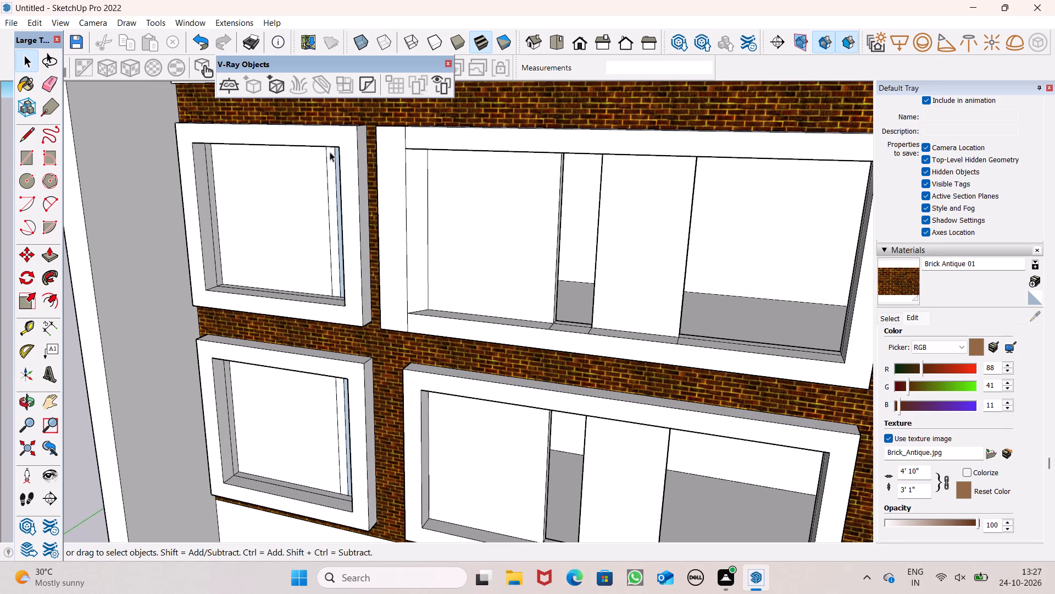
left_click(51, 86)
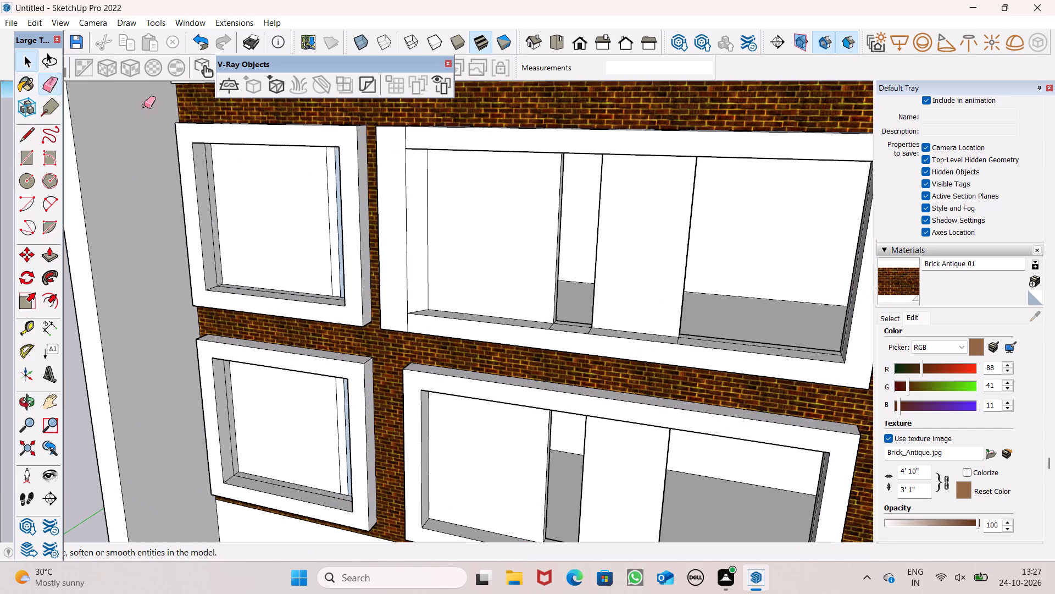
scroll(451, 158, "up", 4)
left_click_drag(382, 128, 376, 125)
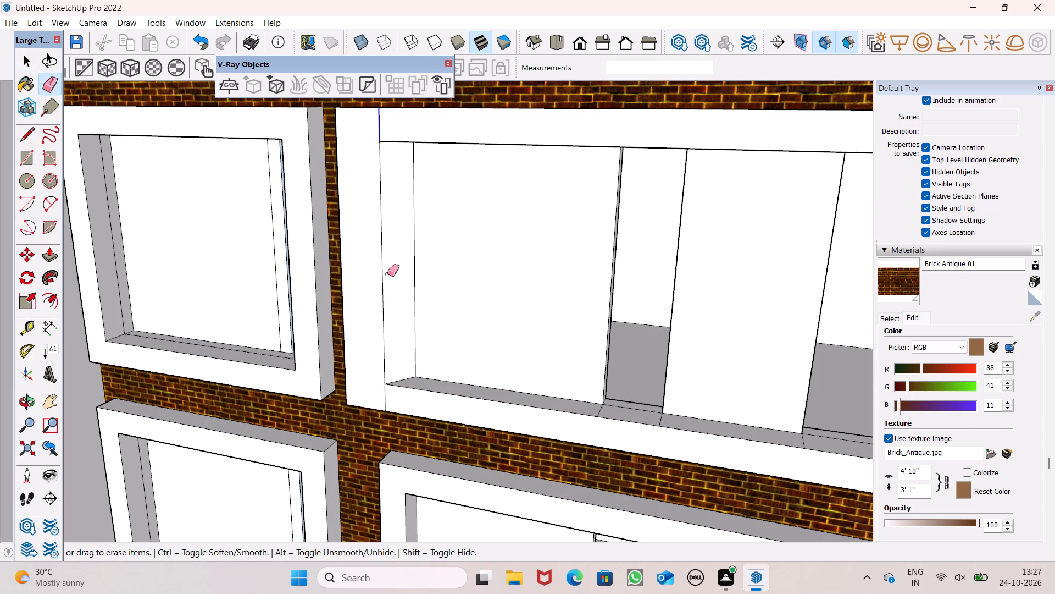
left_click_drag(380, 397, 385, 399)
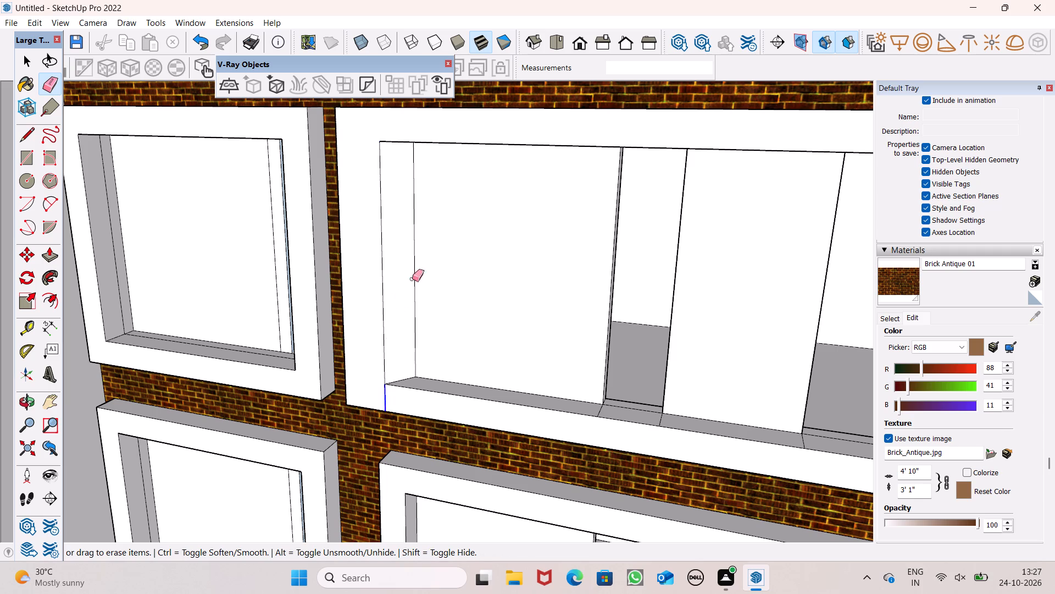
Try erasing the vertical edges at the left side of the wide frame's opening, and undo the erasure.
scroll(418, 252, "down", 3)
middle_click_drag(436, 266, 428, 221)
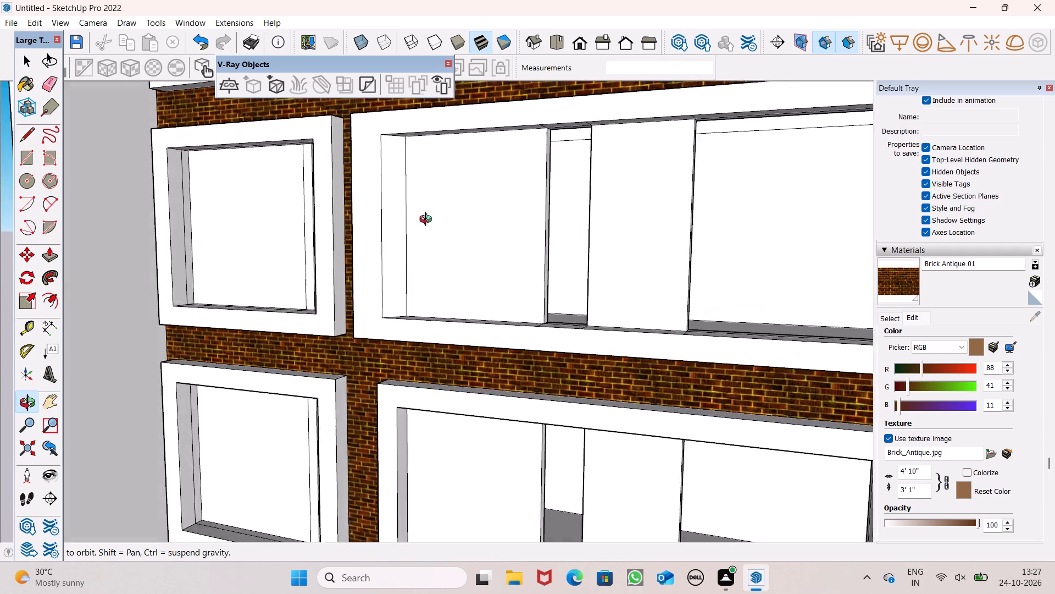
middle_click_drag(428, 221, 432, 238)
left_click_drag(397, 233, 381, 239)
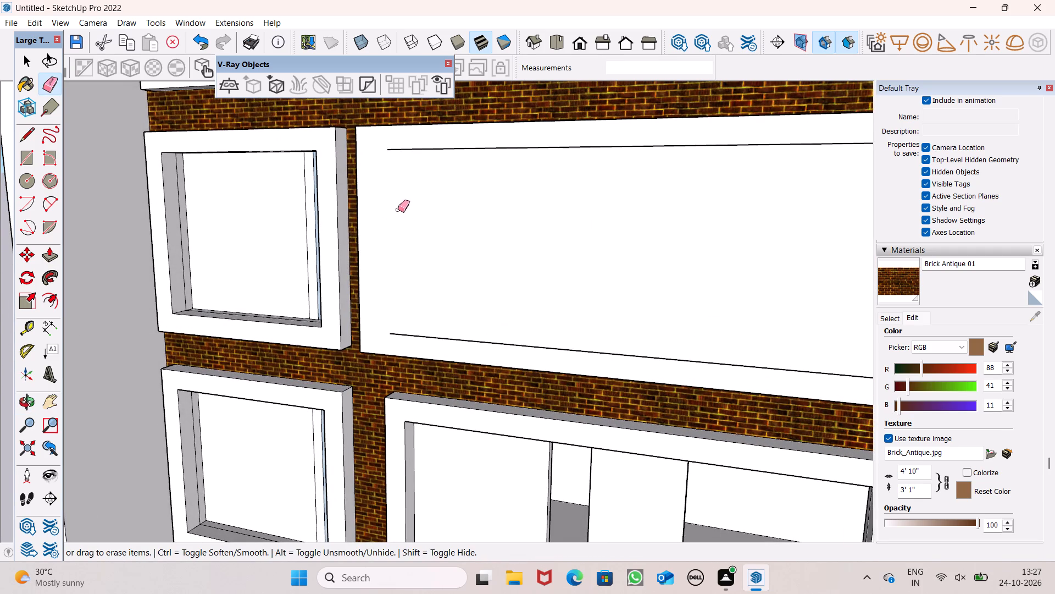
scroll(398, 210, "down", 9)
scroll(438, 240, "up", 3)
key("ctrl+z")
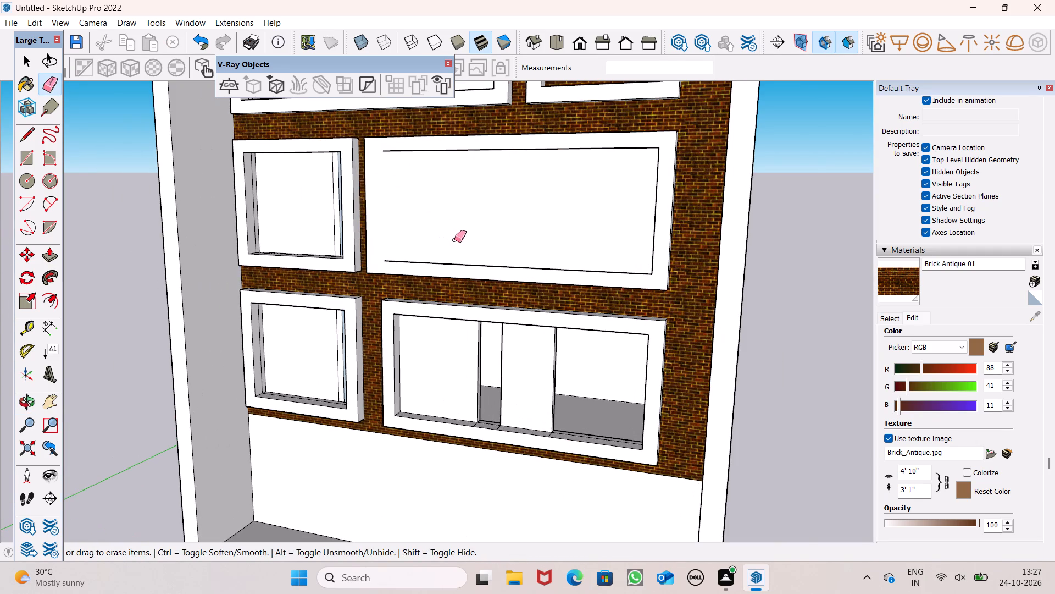
Erase only the inner vertical edge of the left reveal inside the wide frame's opening.
scroll(454, 239, "up", 6)
left_click_drag(356, 235, 347, 238)
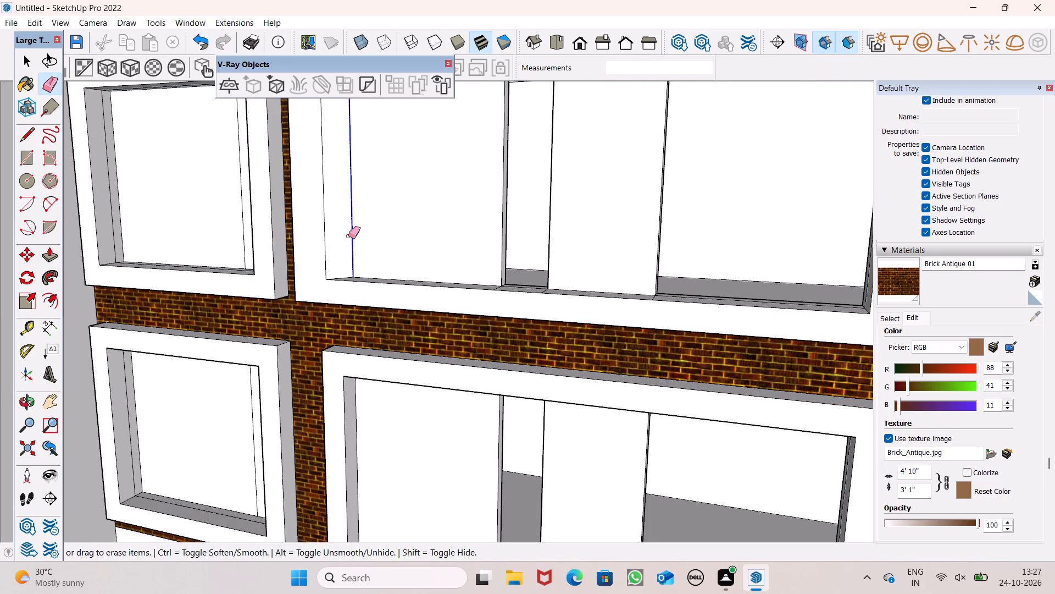
scroll(383, 244, "down", 6)
middle_click_drag(418, 262, 354, 337)
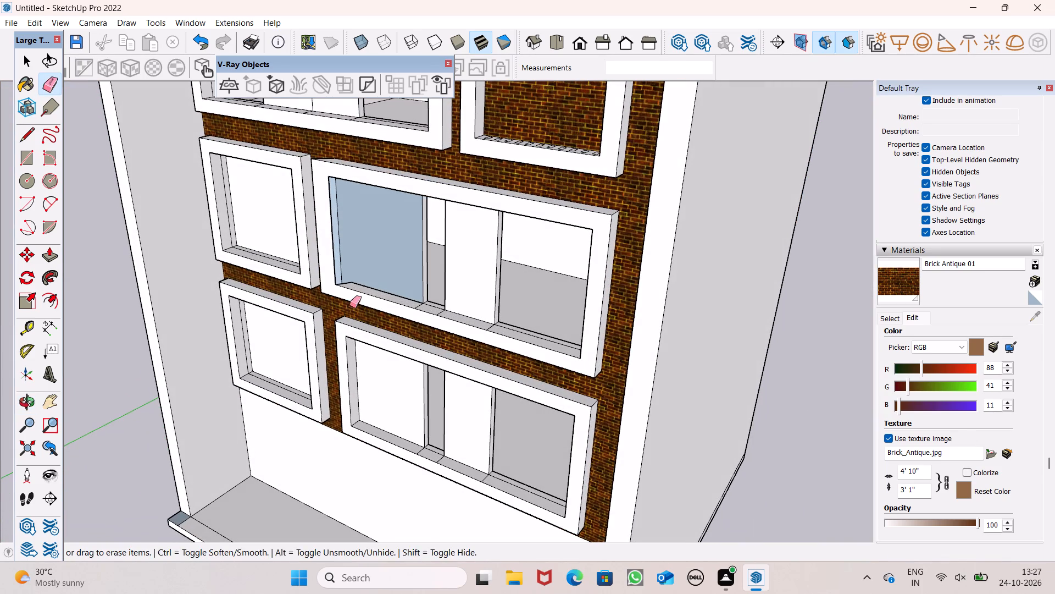
Undo the recent erasures at the upper wide frame's left side, back to the strip separated by its dividing lines.
key("ctrl+z")
key("space")
key("space")
middle_click_drag(347, 269, 368, 325)
scroll(321, 285, "up", 1)
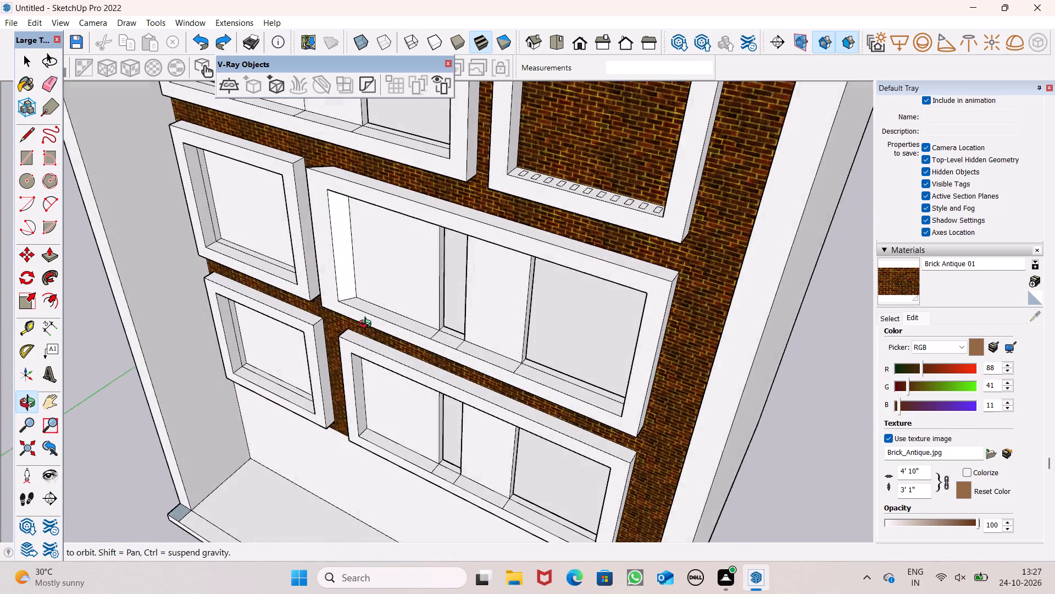
middle_click_drag(368, 325, 482, 252)
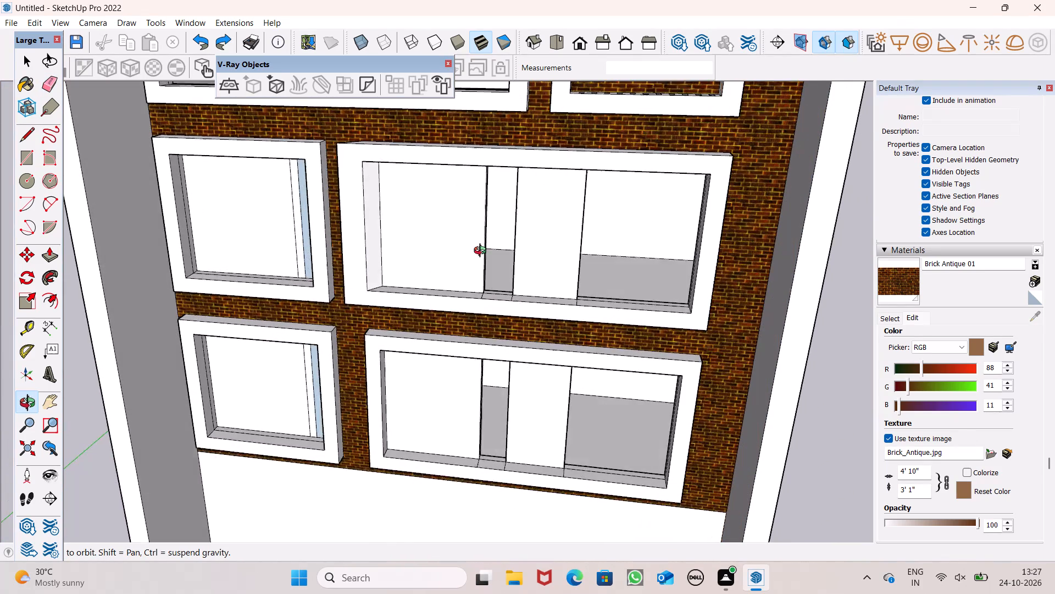
middle_click_drag(482, 252, 506, 266)
left_click(369, 244)
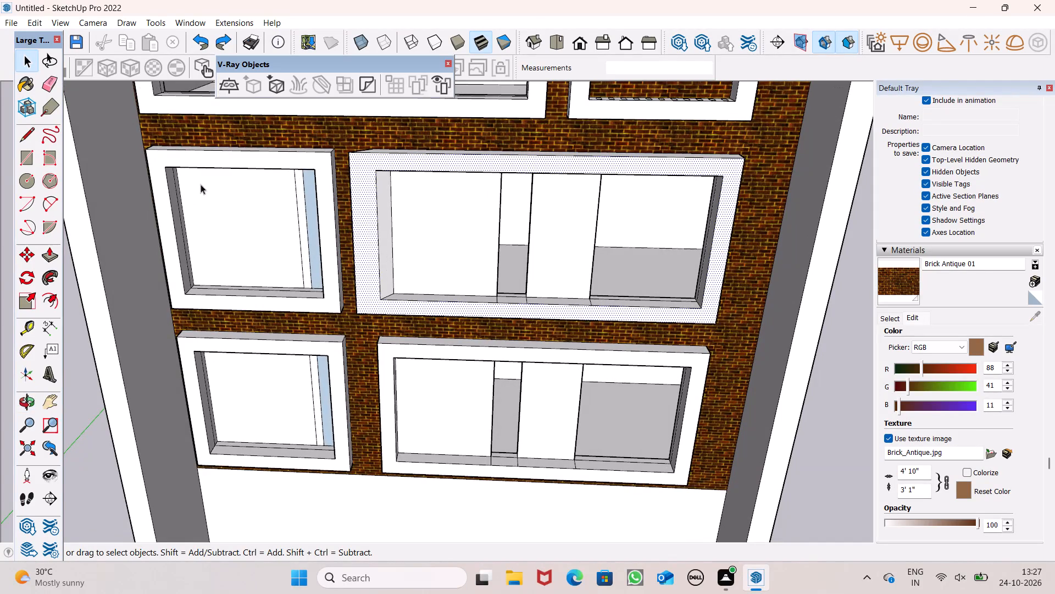
scroll(400, 234, "down", 5)
key("ctrl+z")
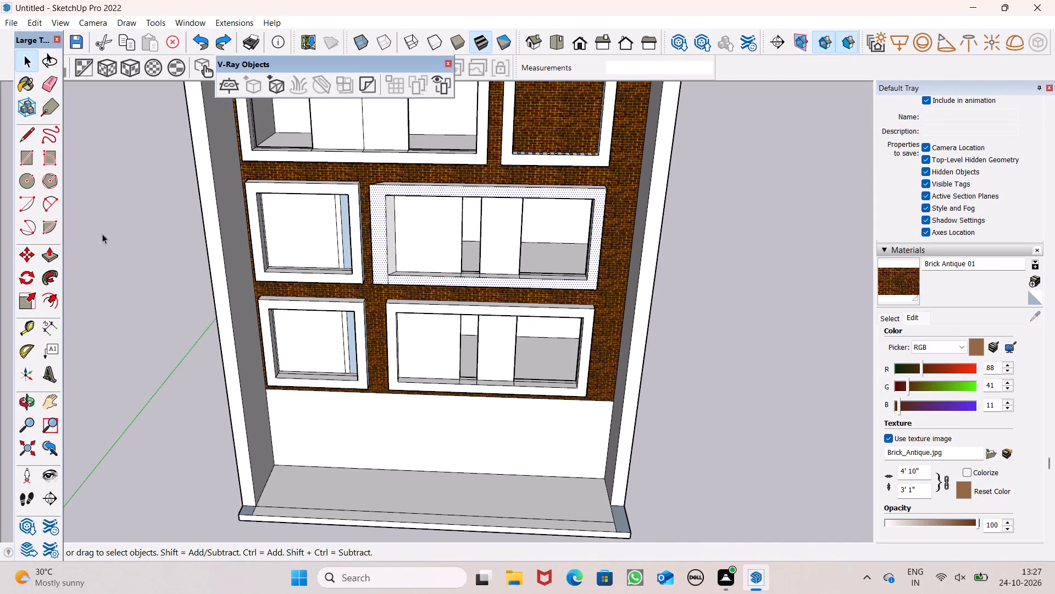
left_click(82, 238)
key("ctrl+z")
key("ctrl+z")
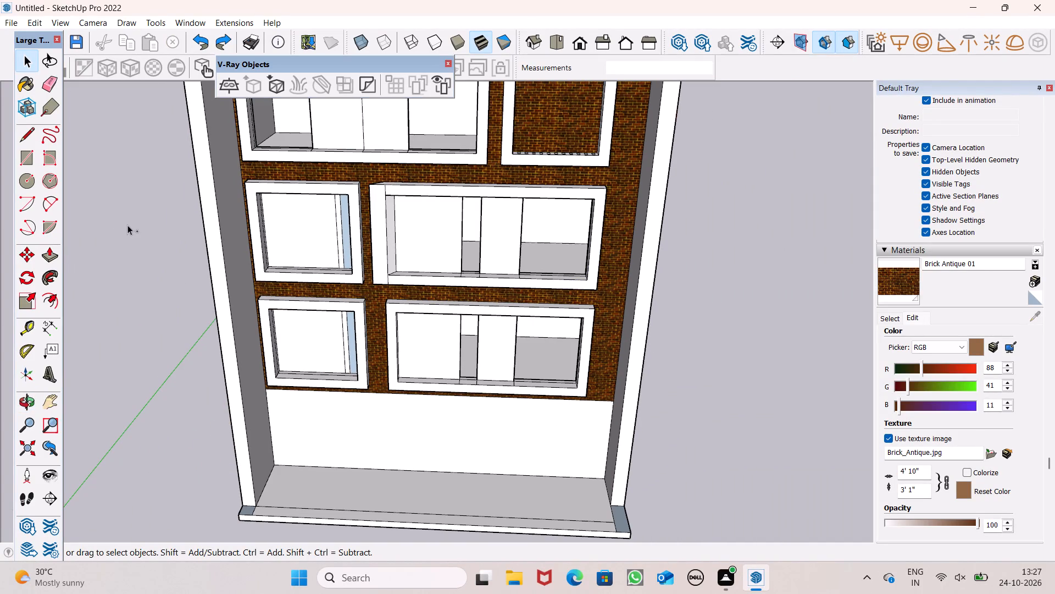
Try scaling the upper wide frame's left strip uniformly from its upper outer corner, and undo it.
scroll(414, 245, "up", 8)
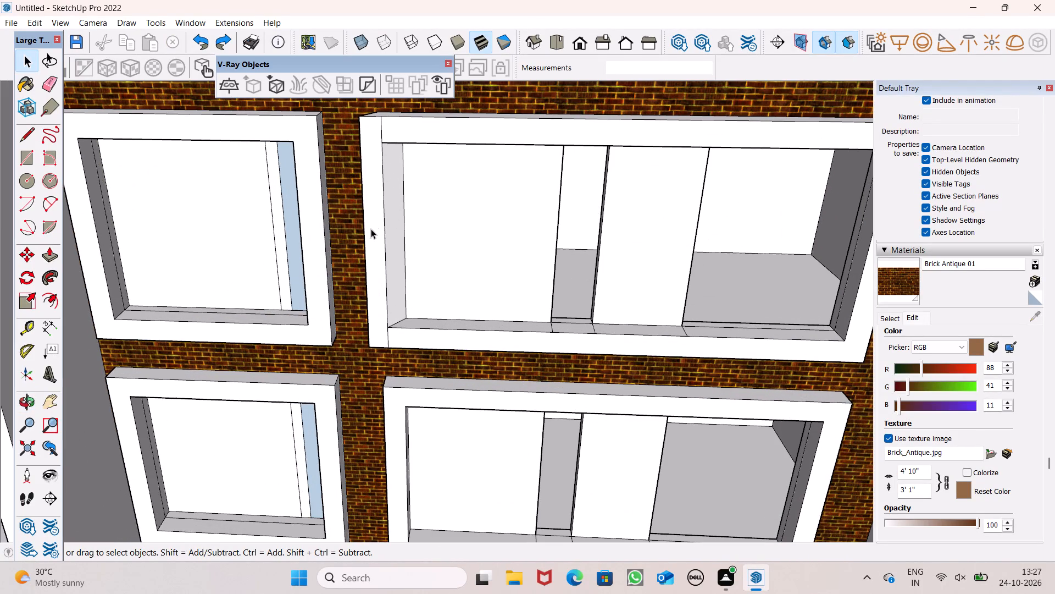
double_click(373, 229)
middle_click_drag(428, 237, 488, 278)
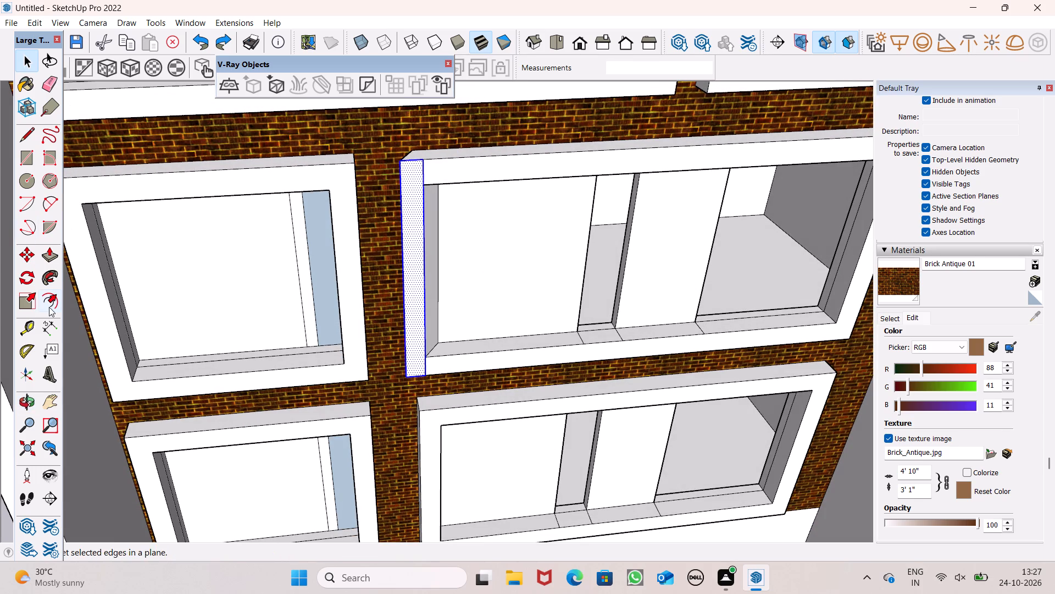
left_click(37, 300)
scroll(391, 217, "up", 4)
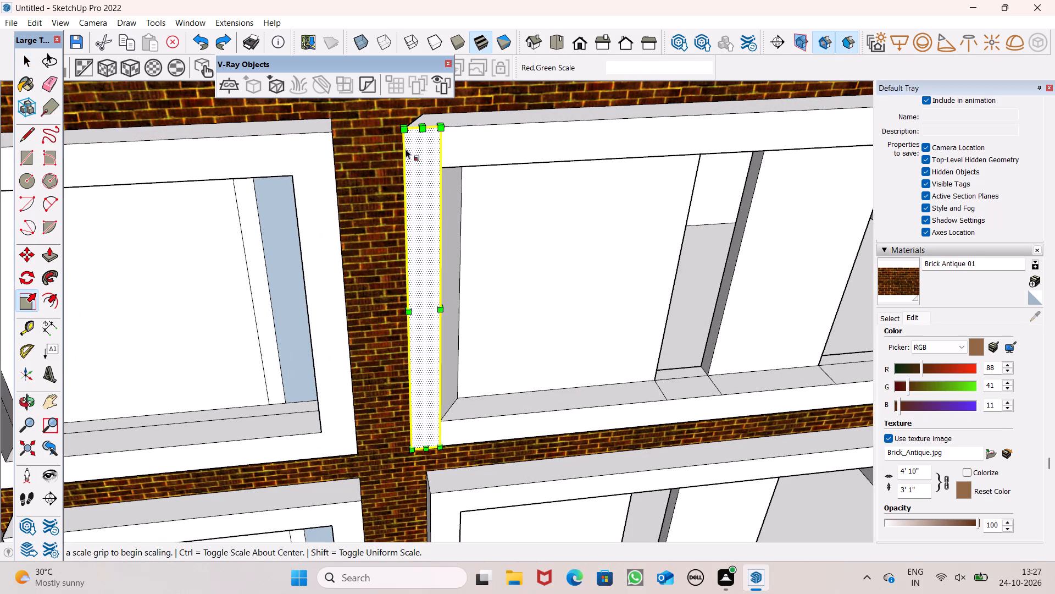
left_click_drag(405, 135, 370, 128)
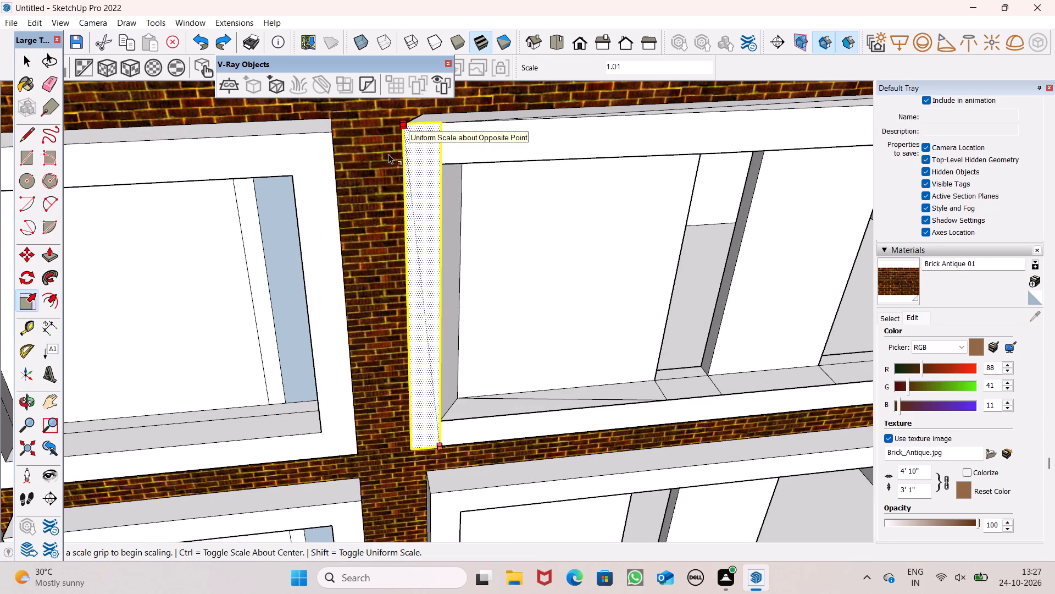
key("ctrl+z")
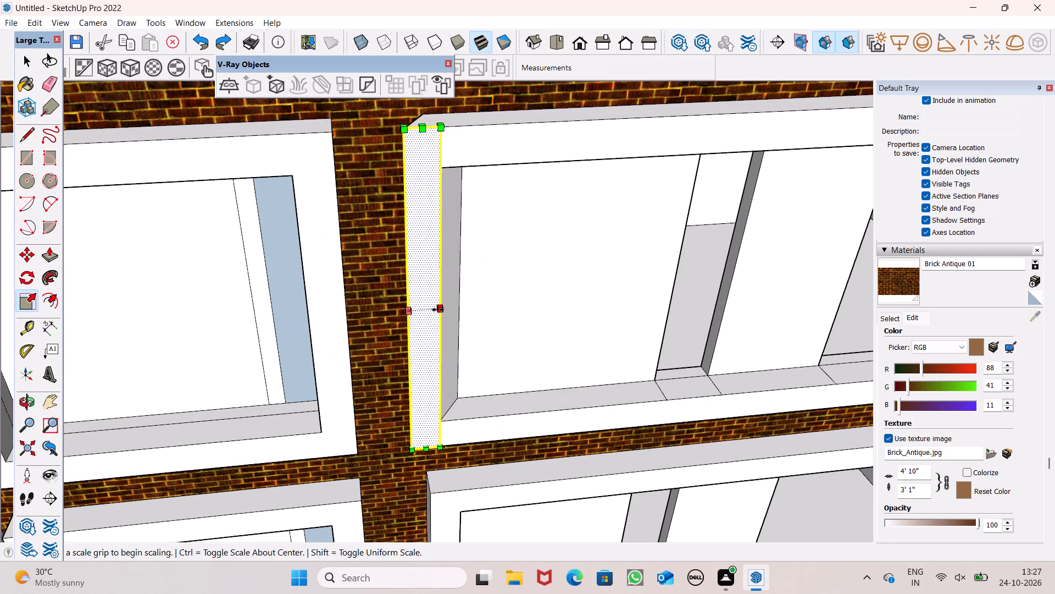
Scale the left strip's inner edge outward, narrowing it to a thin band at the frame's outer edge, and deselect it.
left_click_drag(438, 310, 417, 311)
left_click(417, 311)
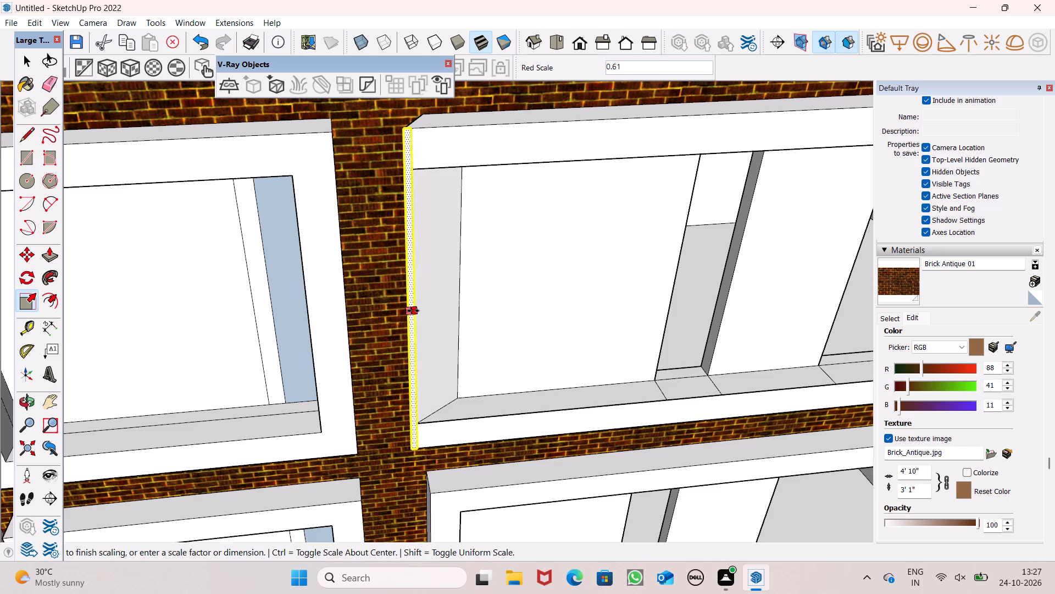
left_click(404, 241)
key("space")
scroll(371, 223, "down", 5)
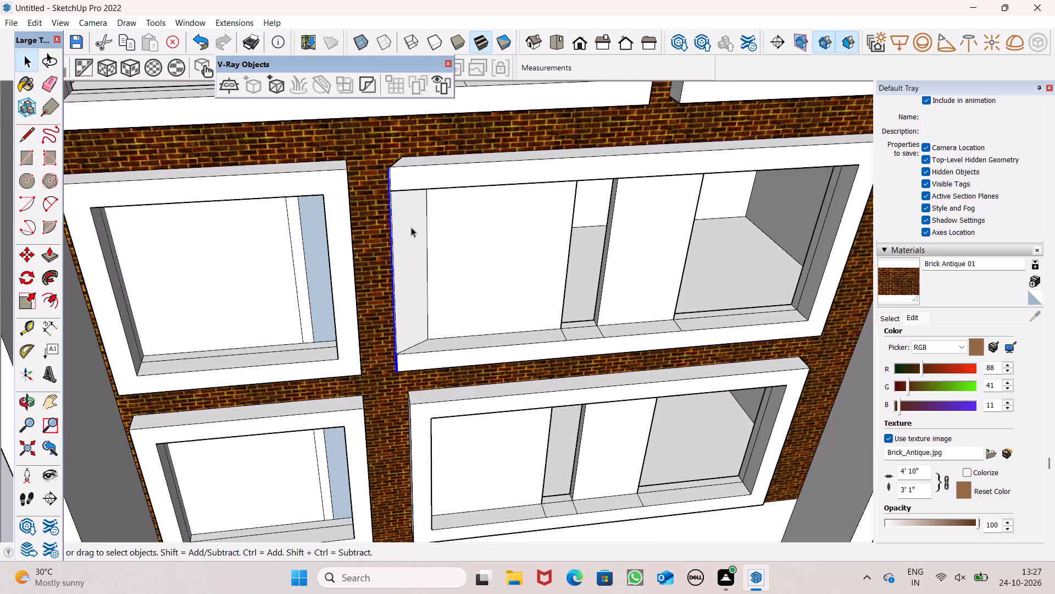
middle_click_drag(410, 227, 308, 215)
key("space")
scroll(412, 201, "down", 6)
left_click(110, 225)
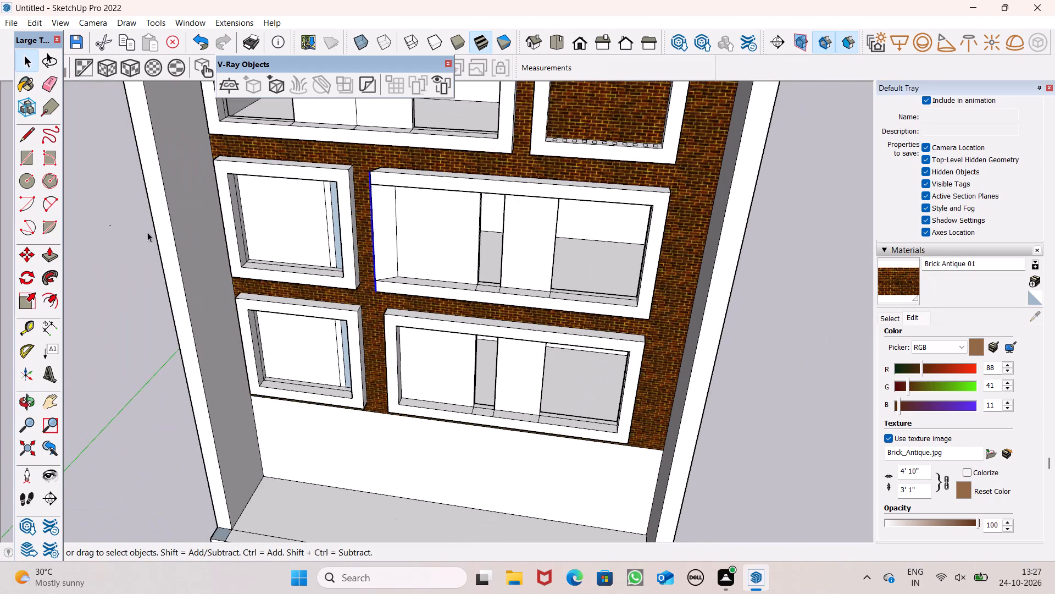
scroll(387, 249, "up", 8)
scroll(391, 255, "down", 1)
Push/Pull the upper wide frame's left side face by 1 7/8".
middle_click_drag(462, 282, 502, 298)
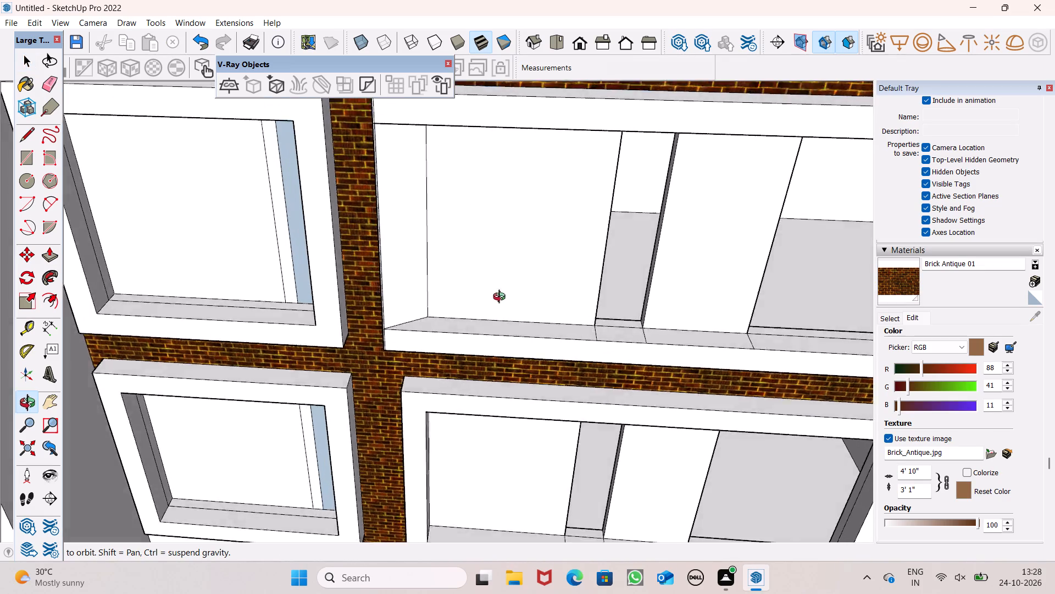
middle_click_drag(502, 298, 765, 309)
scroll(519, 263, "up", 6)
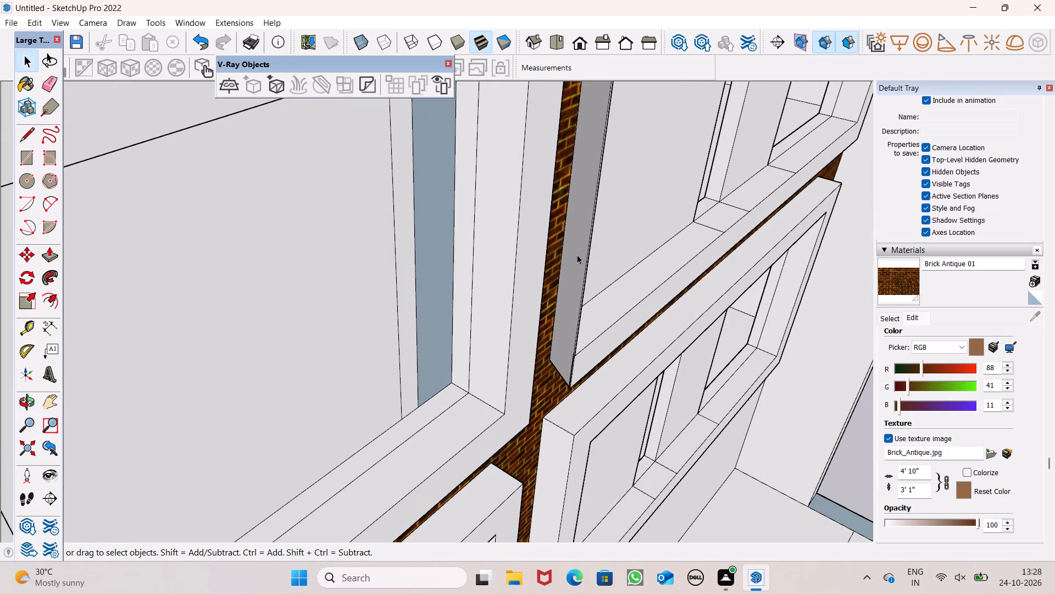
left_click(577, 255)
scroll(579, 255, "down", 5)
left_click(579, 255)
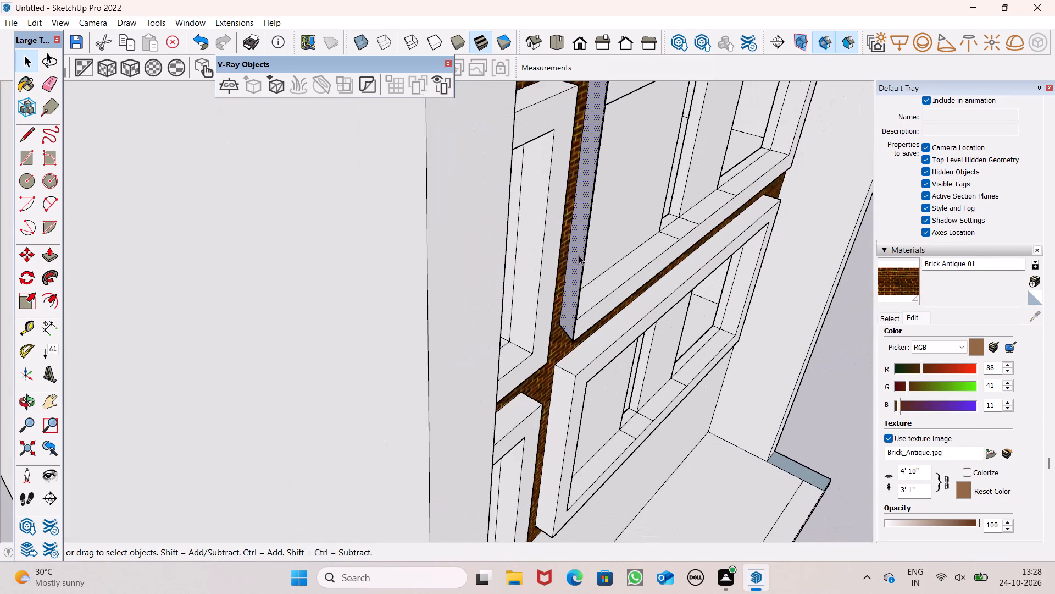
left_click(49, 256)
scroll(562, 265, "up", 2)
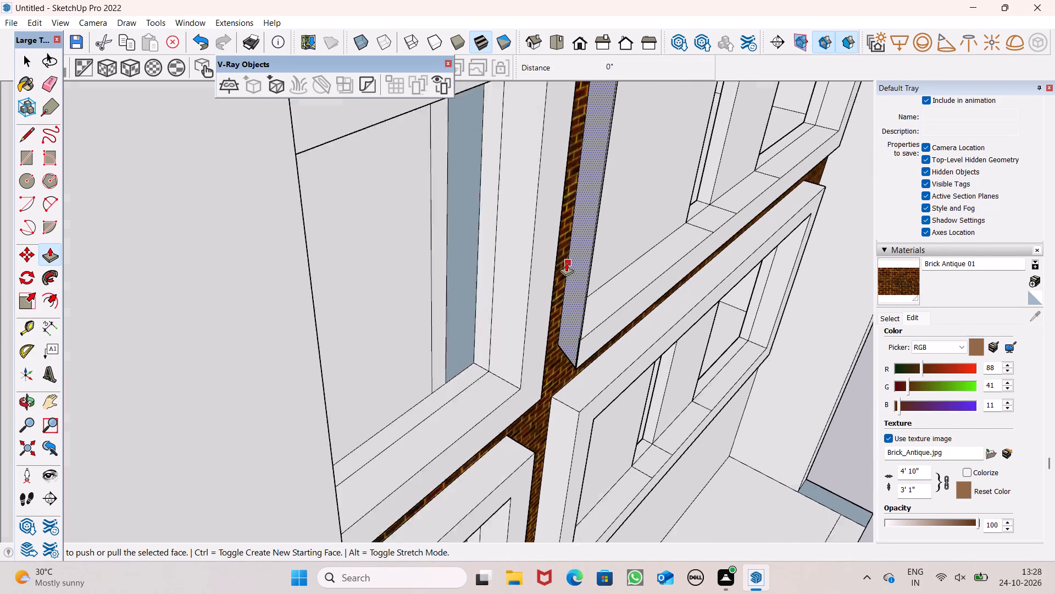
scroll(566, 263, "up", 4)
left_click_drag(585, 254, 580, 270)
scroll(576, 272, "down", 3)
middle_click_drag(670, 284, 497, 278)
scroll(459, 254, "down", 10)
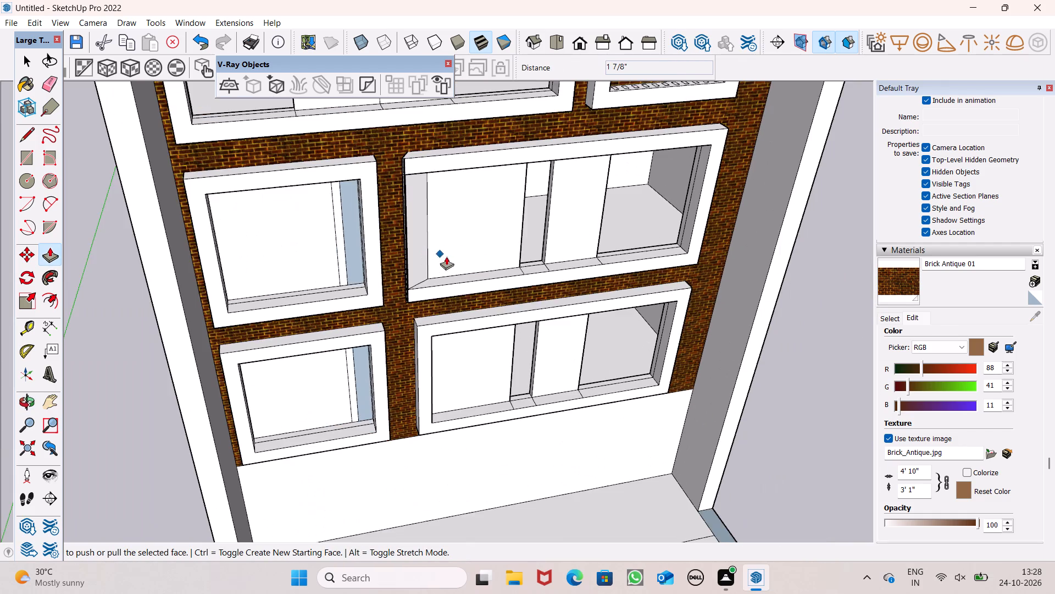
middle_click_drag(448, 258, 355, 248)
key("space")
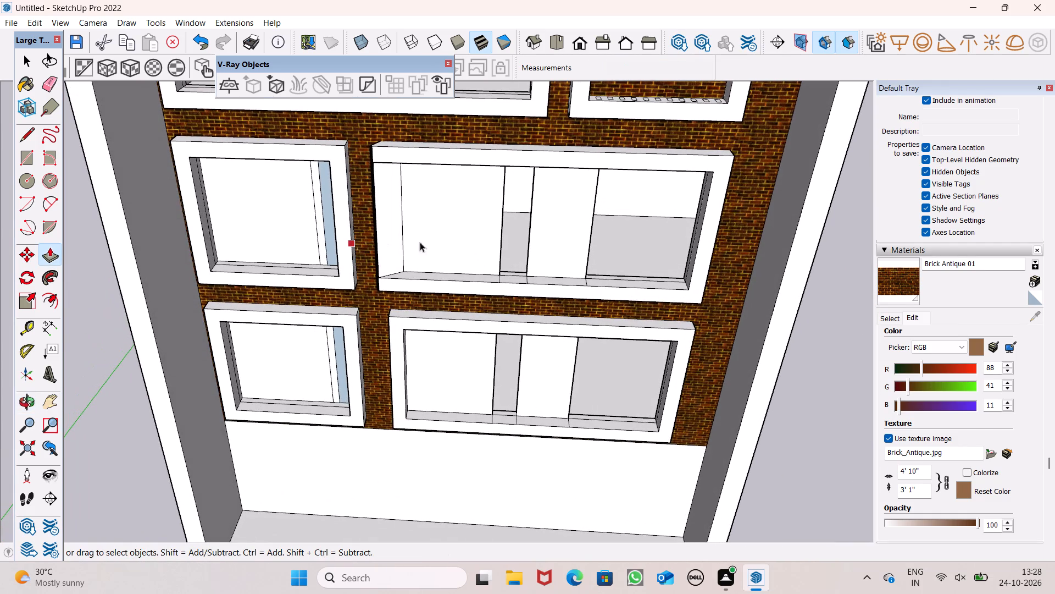
Undo the side face Push/Pull and the preceding scalings of the upper wide frame's left strip.
key("ctrl+z")
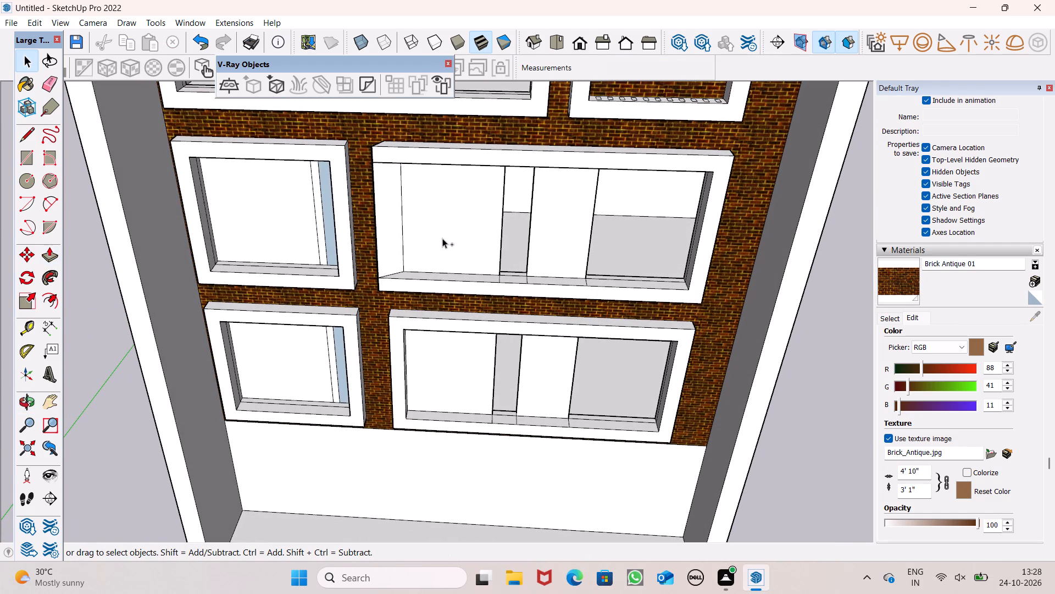
key("ctrl+z")
key("ctrl+z")
middle_click_drag(391, 227, 457, 244)
scroll(397, 224, "up", 6)
middle_click_drag(399, 241, 535, 254)
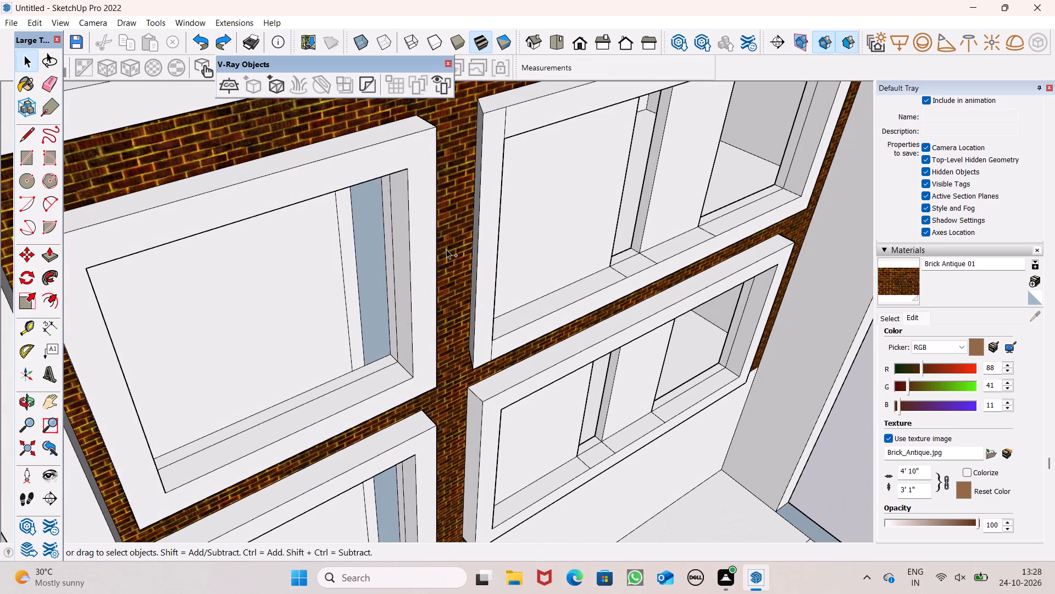
key("ctrl+z")
key("ctrl+z")
scroll(443, 248, "down", 4)
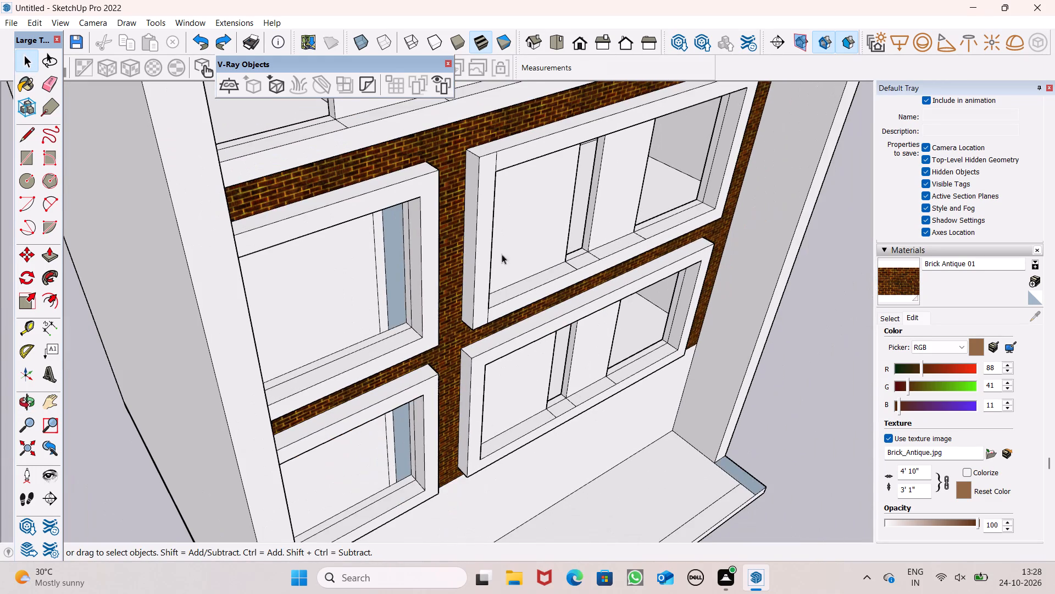
middle_click(502, 254)
Push/Pull the upper wide frame's left side face toward the square window by 9 7/8", plus a further 3 15/16".
left_click(51, 251)
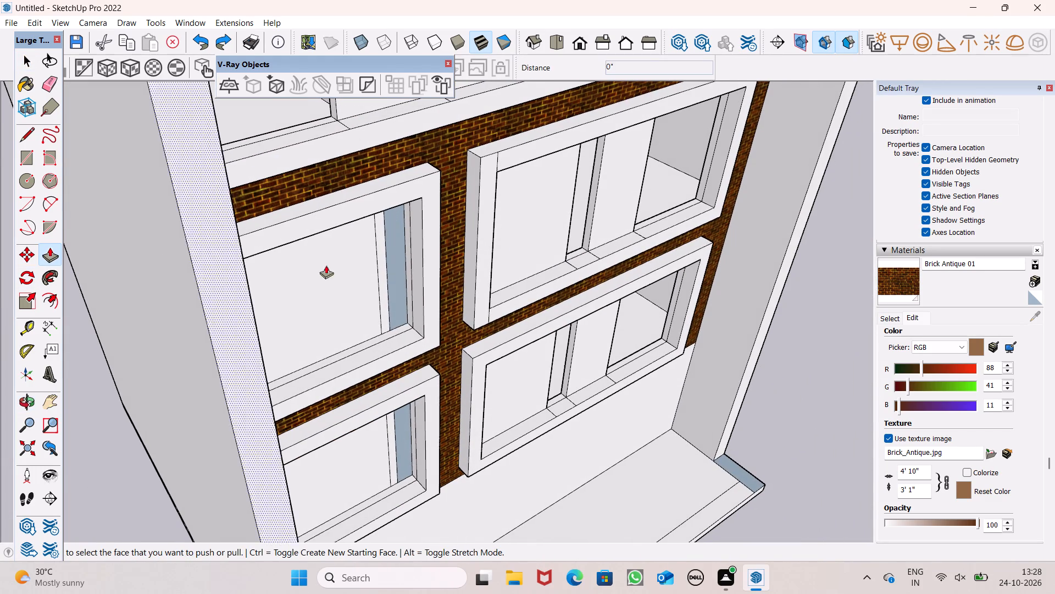
scroll(422, 283, "up", 6)
left_click_drag(503, 280, 480, 293)
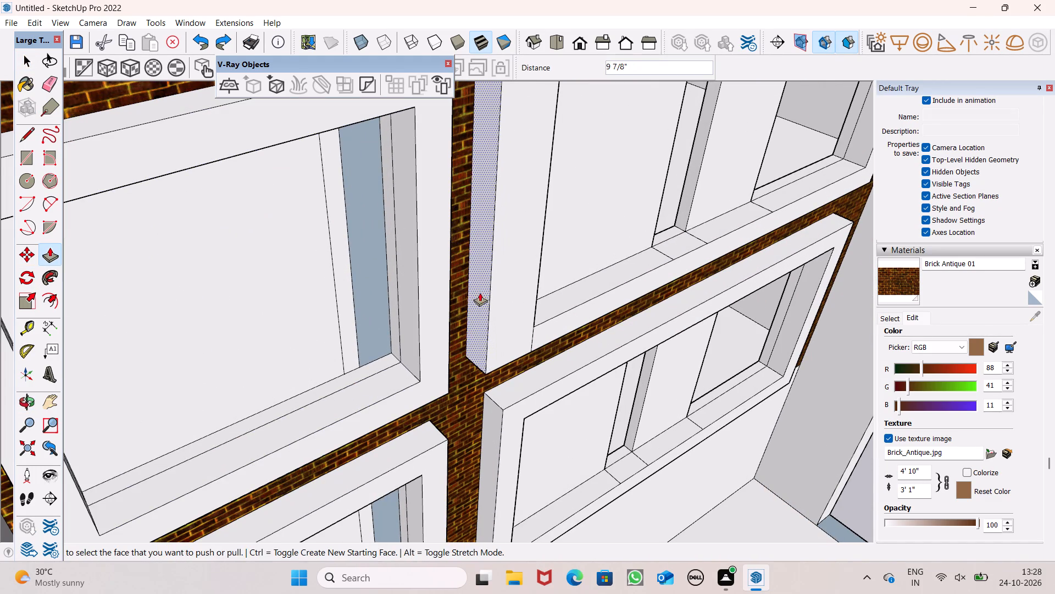
left_click_drag(480, 293, 481, 293)
scroll(459, 257, "down", 5)
scroll(472, 283, "up", 1)
middle_click_drag(472, 283, 296, 245)
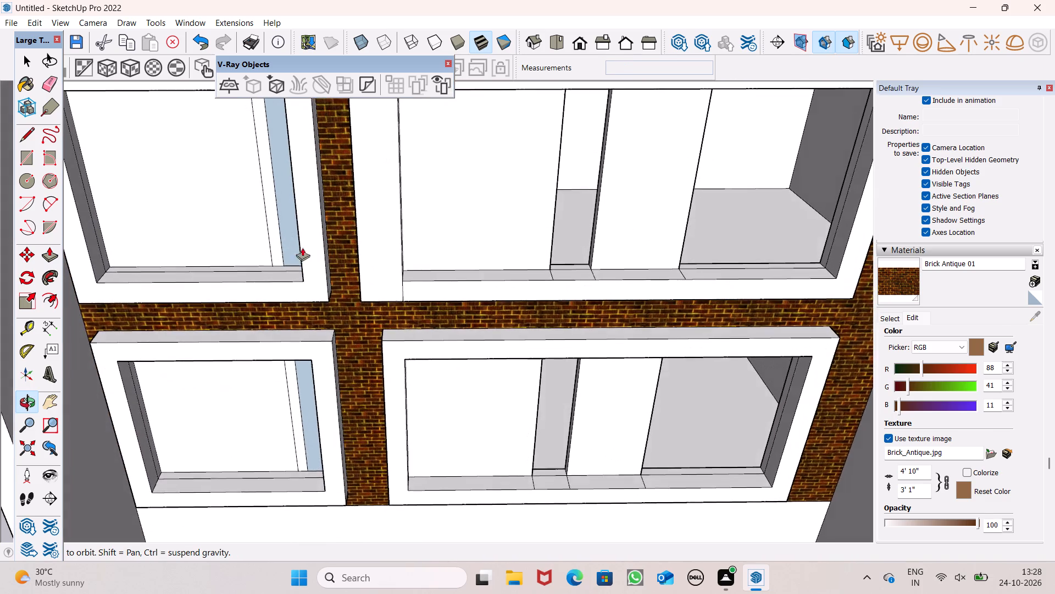
scroll(379, 243, "down", 6)
middle_click_drag(386, 290, 419, 296)
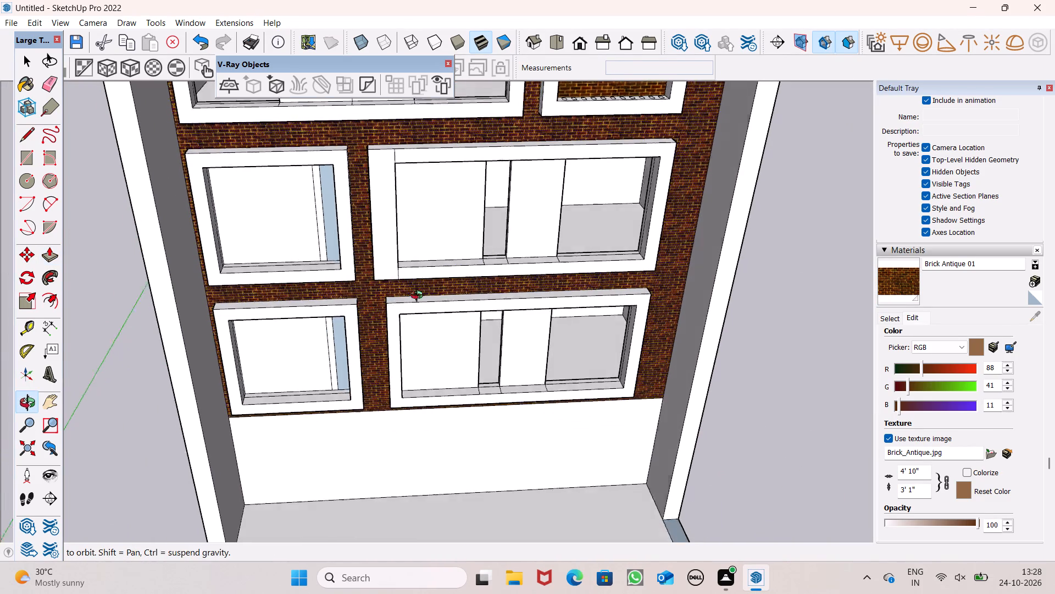
middle_click_drag(419, 296, 485, 303)
scroll(484, 304, "up", 1)
scroll(397, 276, "up", 4)
left_click_drag(375, 282, 375, 283)
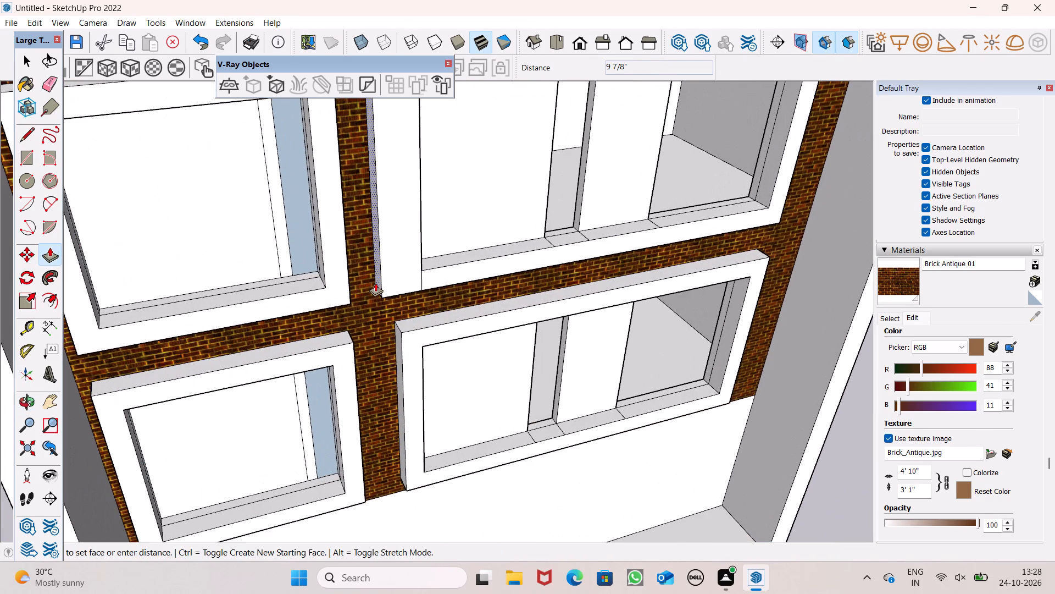
left_click_drag(375, 283, 369, 290)
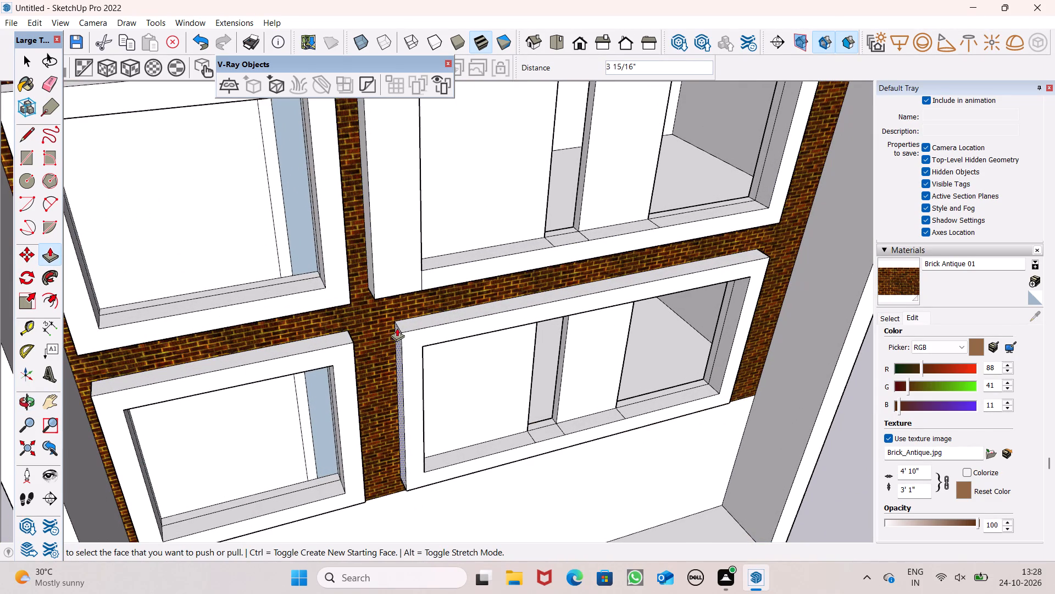
Push/Pull the lower wide frame's left side face toward the square window, roughly in line with the frame above.
left_click_drag(397, 337, 374, 301)
left_click(374, 301)
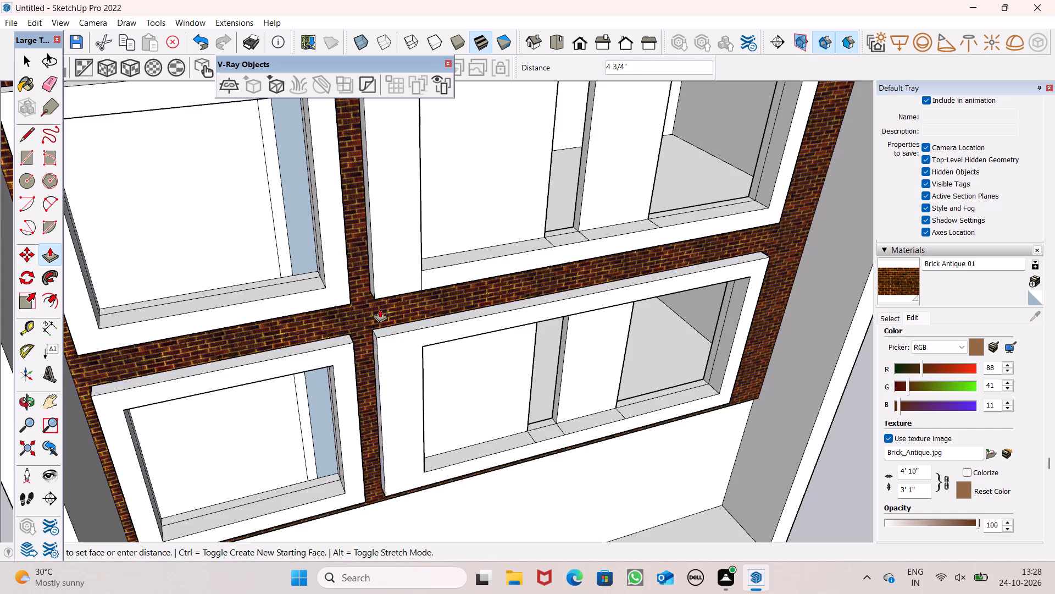
key("space")
scroll(351, 267, "down", 6)
scroll(389, 290, "down", 2)
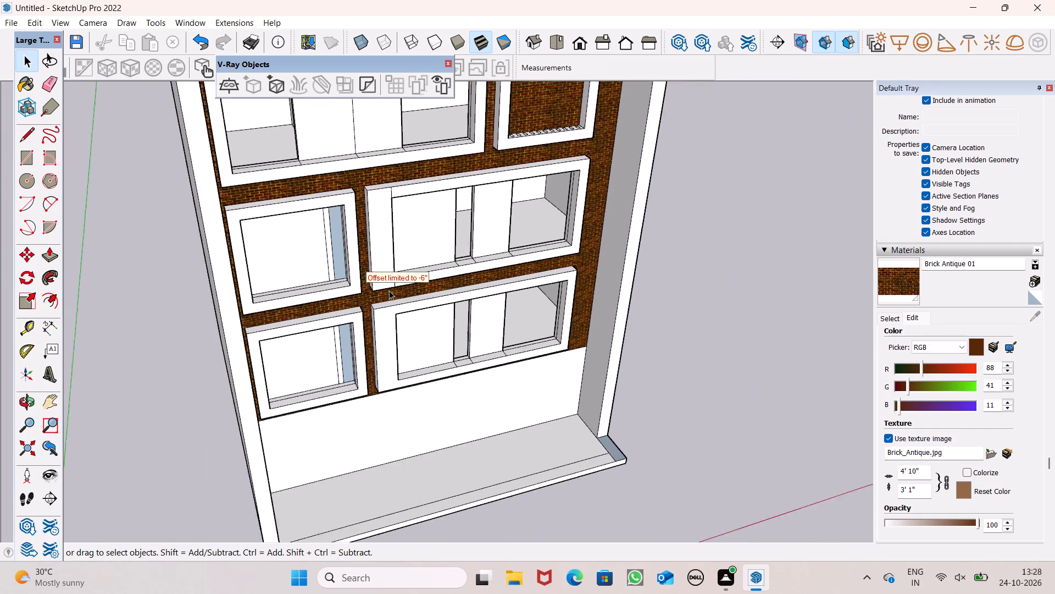
scroll(389, 290, "down", 2)
middle_click_drag(410, 304, 307, 232)
scroll(390, 293, "down", 6)
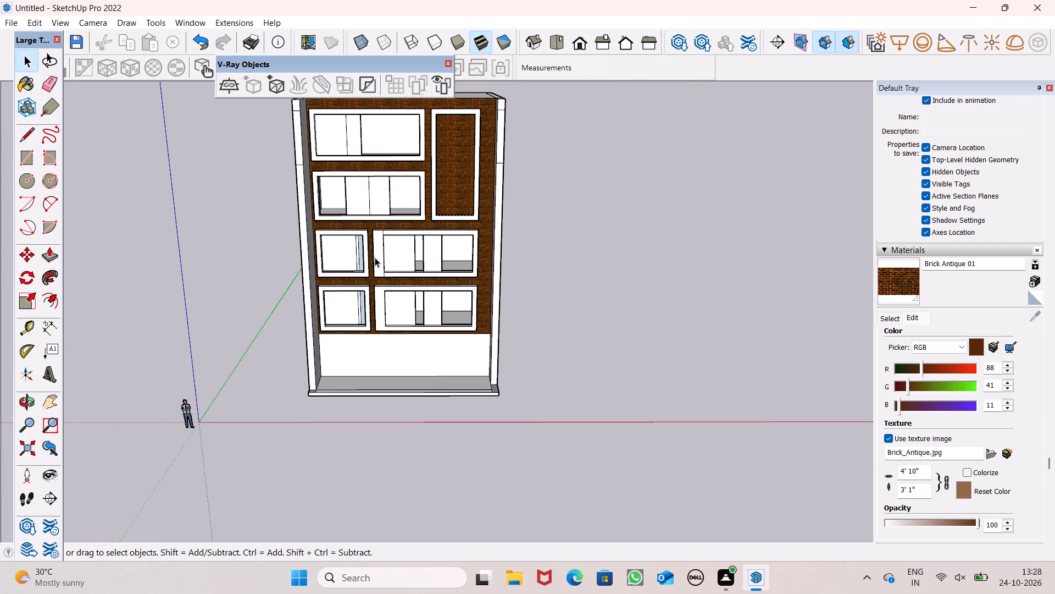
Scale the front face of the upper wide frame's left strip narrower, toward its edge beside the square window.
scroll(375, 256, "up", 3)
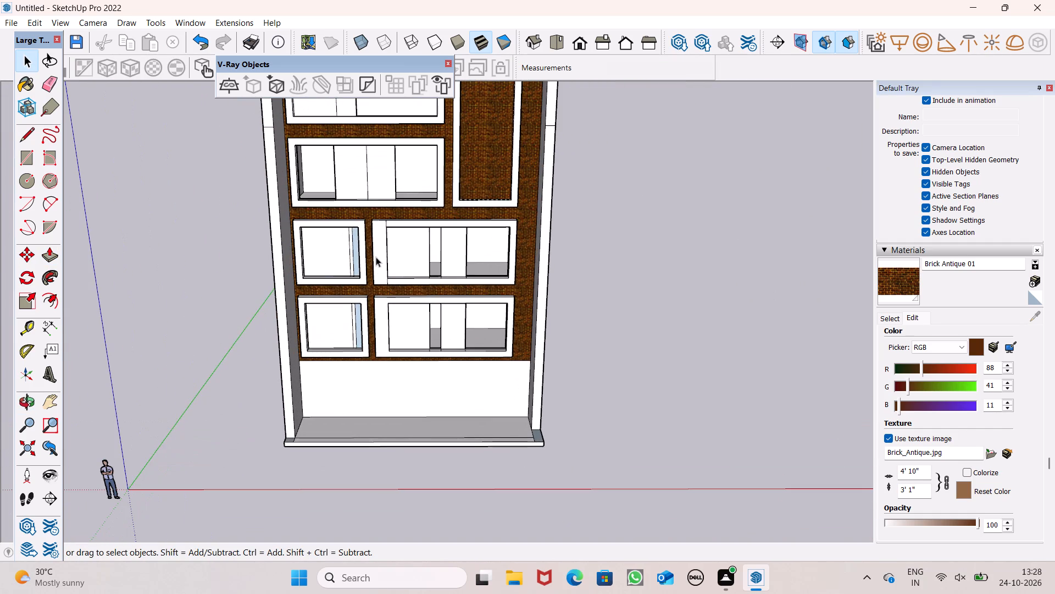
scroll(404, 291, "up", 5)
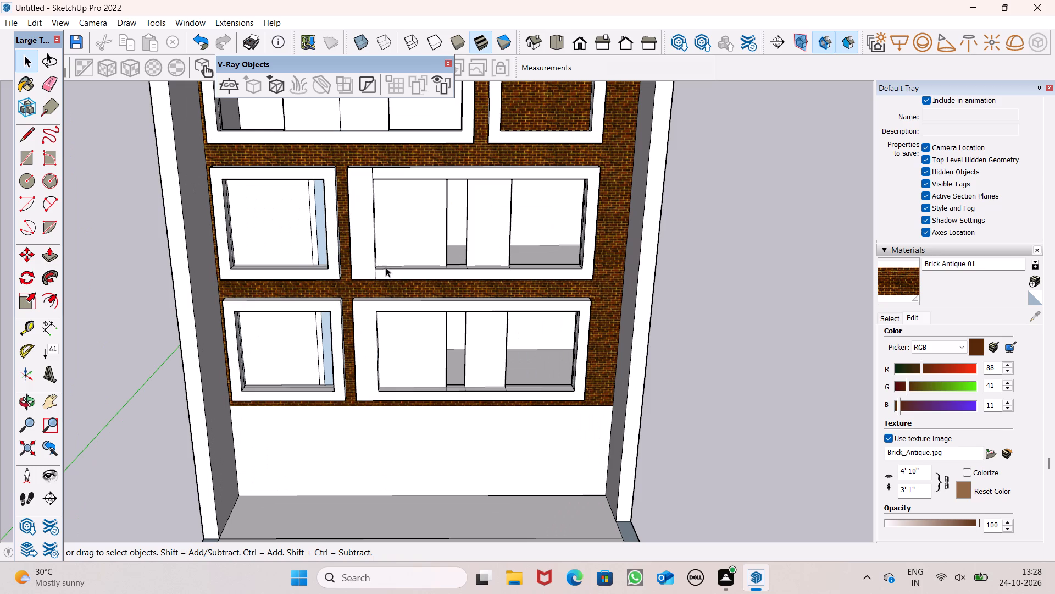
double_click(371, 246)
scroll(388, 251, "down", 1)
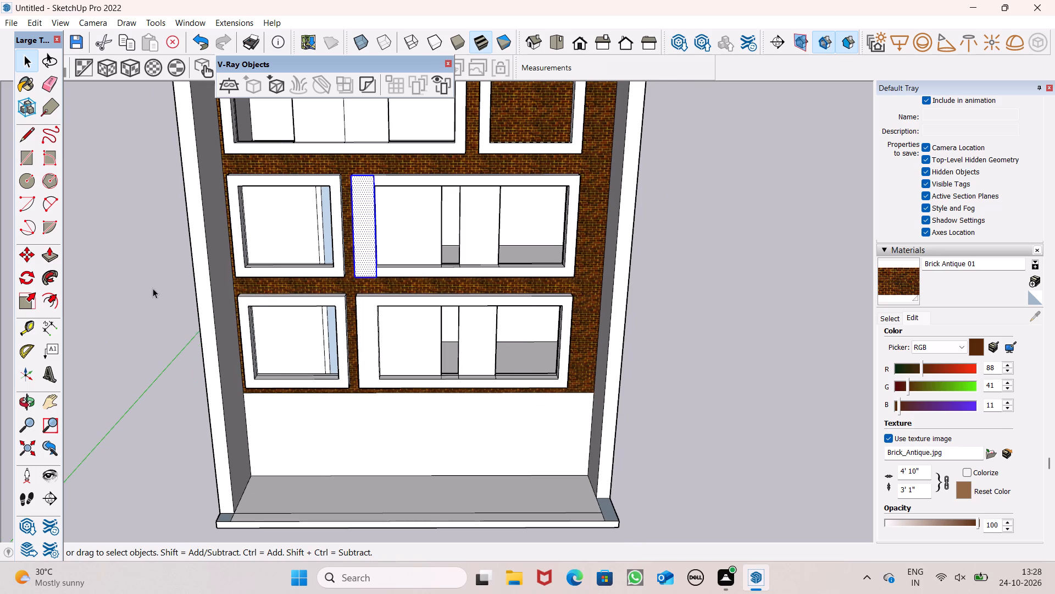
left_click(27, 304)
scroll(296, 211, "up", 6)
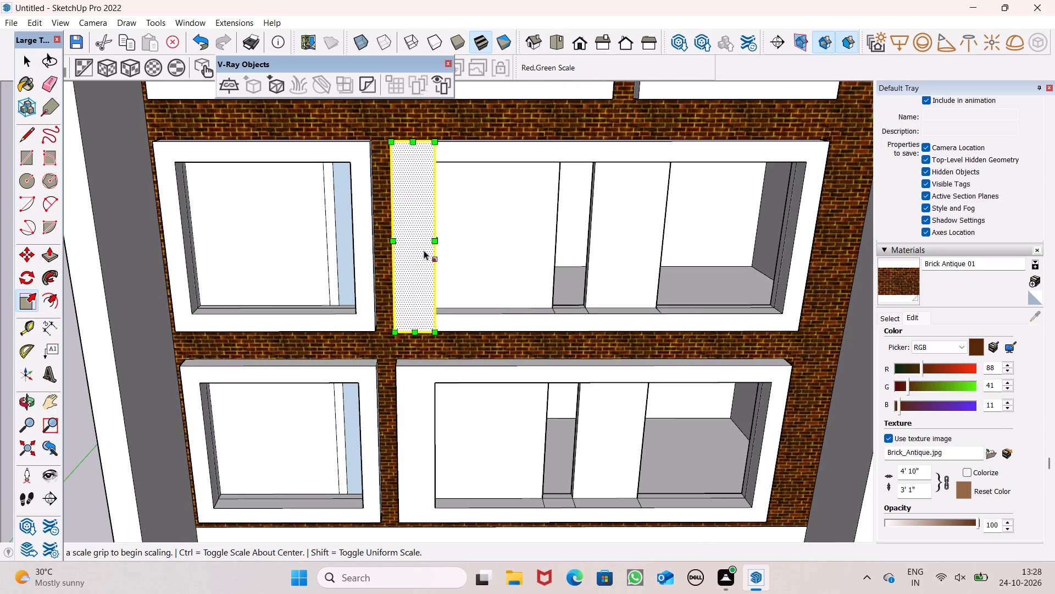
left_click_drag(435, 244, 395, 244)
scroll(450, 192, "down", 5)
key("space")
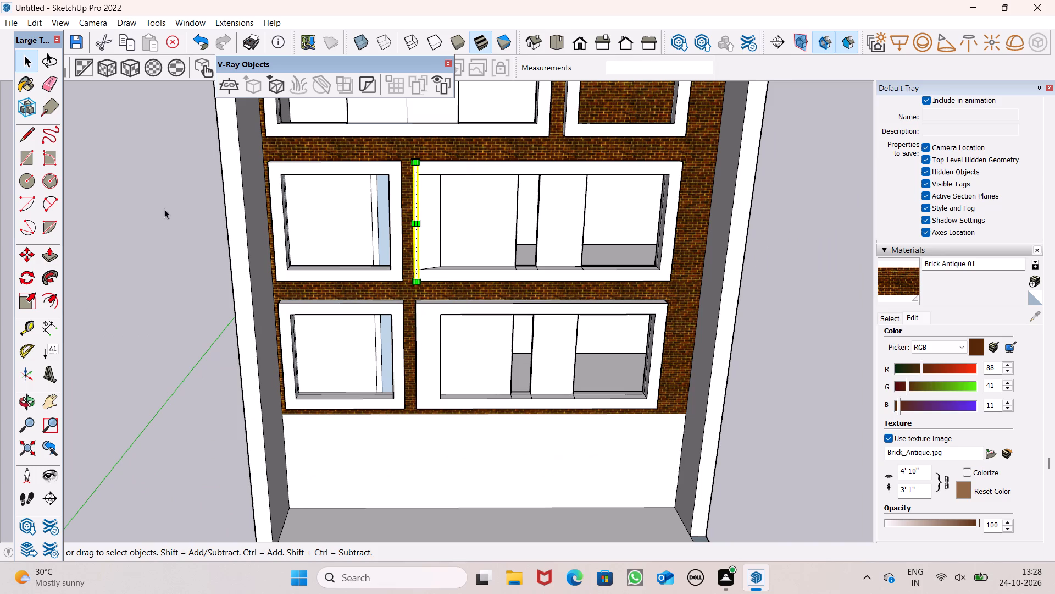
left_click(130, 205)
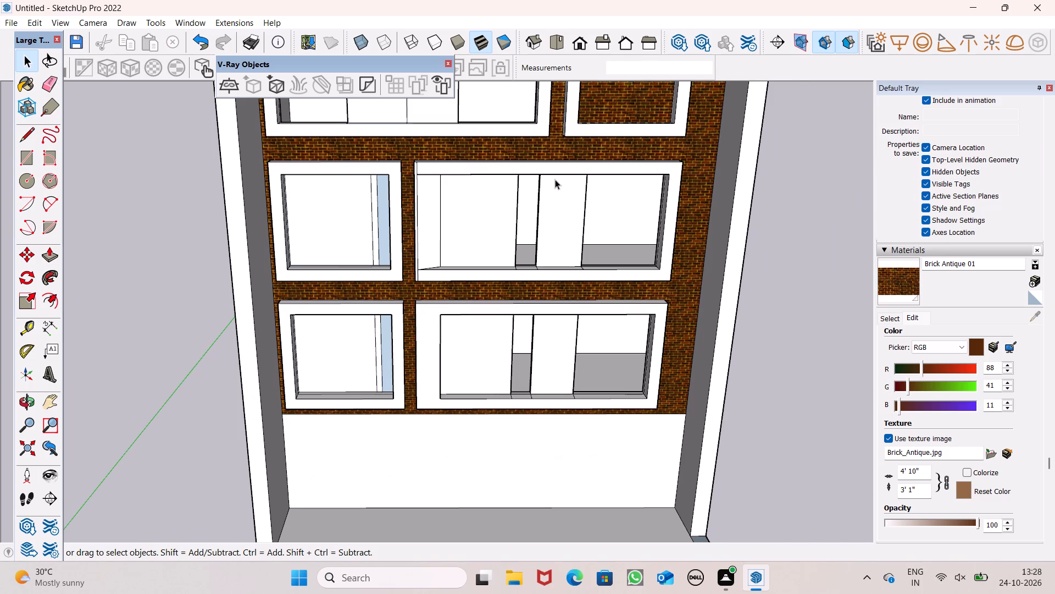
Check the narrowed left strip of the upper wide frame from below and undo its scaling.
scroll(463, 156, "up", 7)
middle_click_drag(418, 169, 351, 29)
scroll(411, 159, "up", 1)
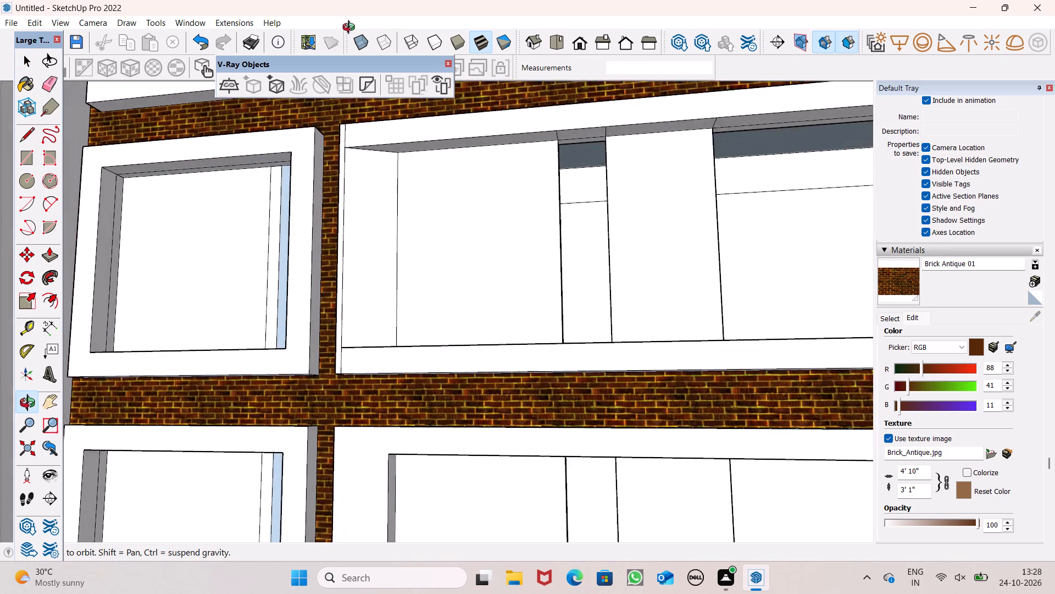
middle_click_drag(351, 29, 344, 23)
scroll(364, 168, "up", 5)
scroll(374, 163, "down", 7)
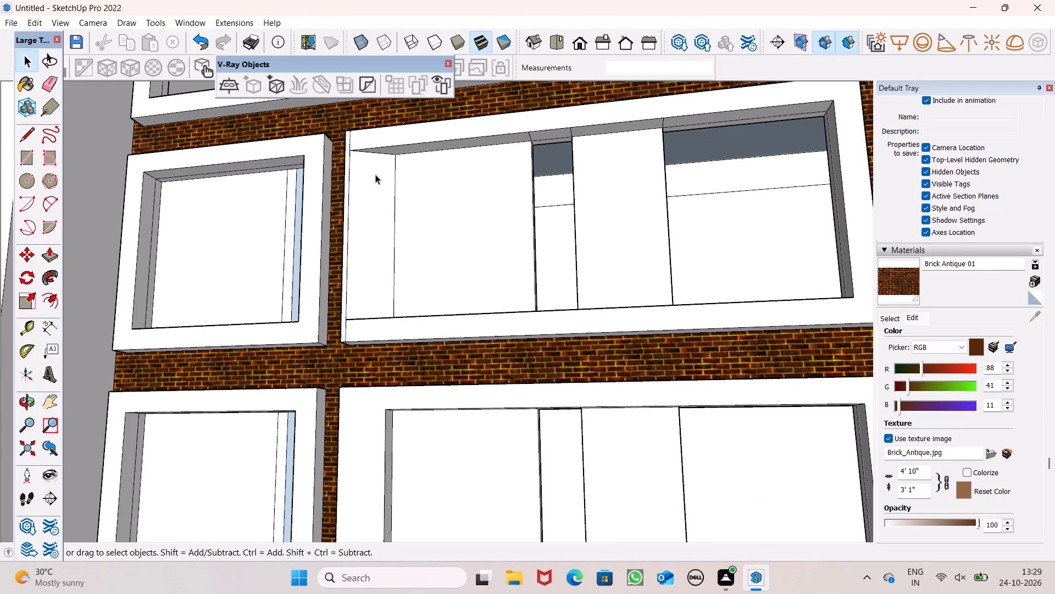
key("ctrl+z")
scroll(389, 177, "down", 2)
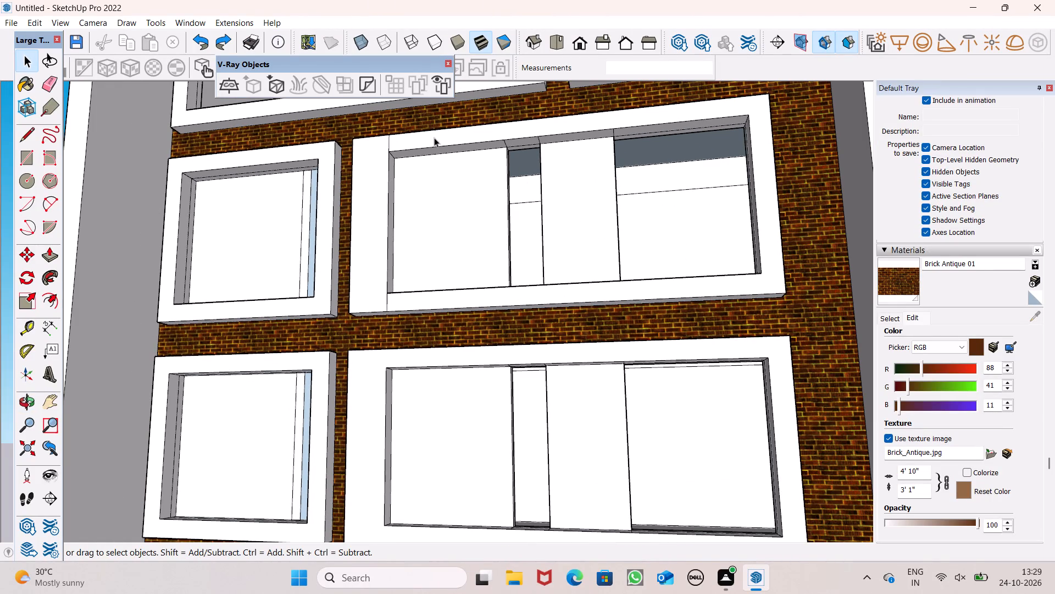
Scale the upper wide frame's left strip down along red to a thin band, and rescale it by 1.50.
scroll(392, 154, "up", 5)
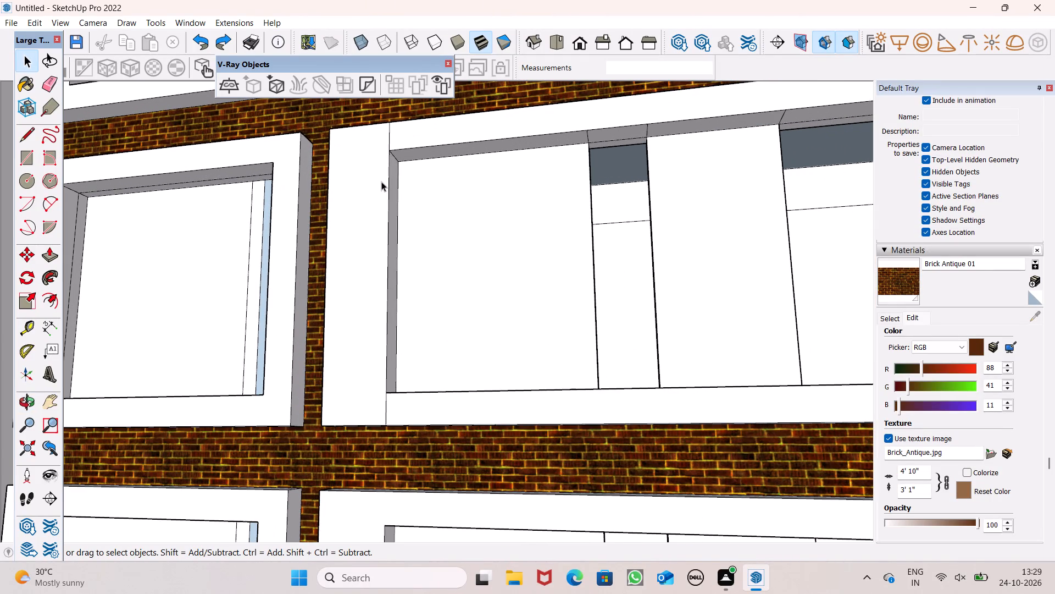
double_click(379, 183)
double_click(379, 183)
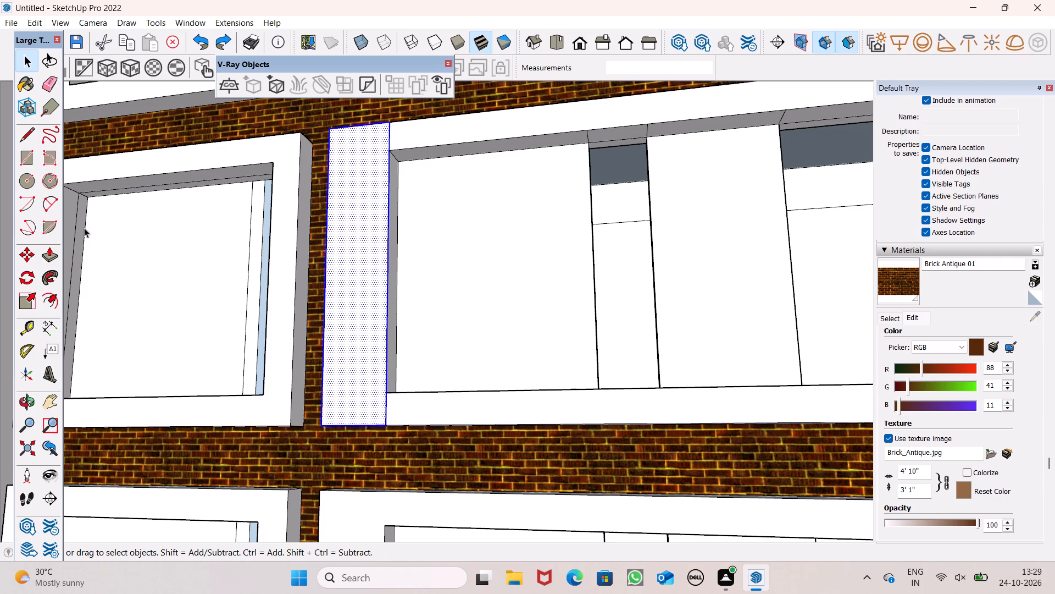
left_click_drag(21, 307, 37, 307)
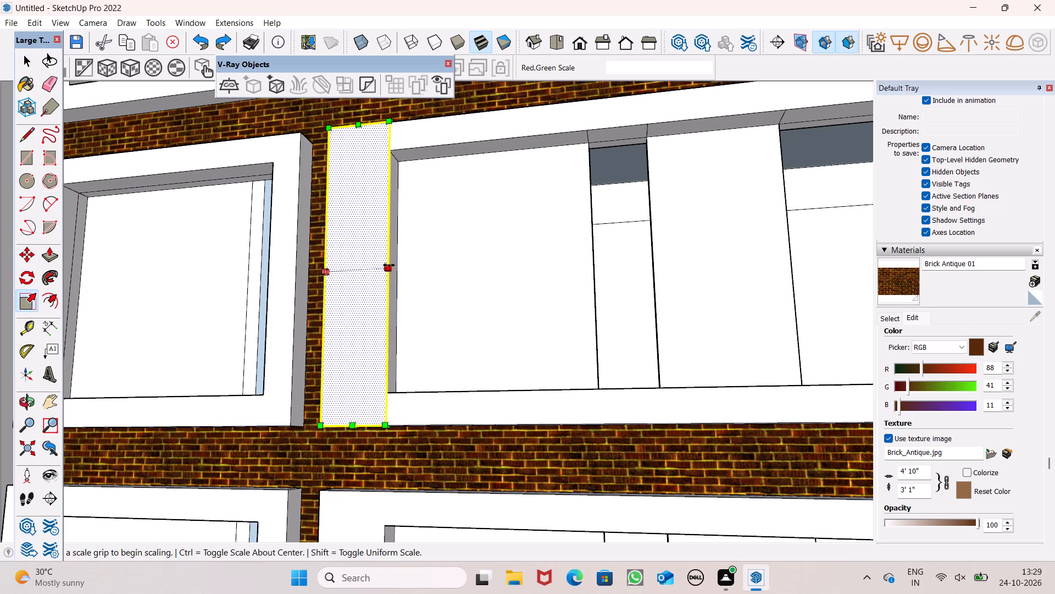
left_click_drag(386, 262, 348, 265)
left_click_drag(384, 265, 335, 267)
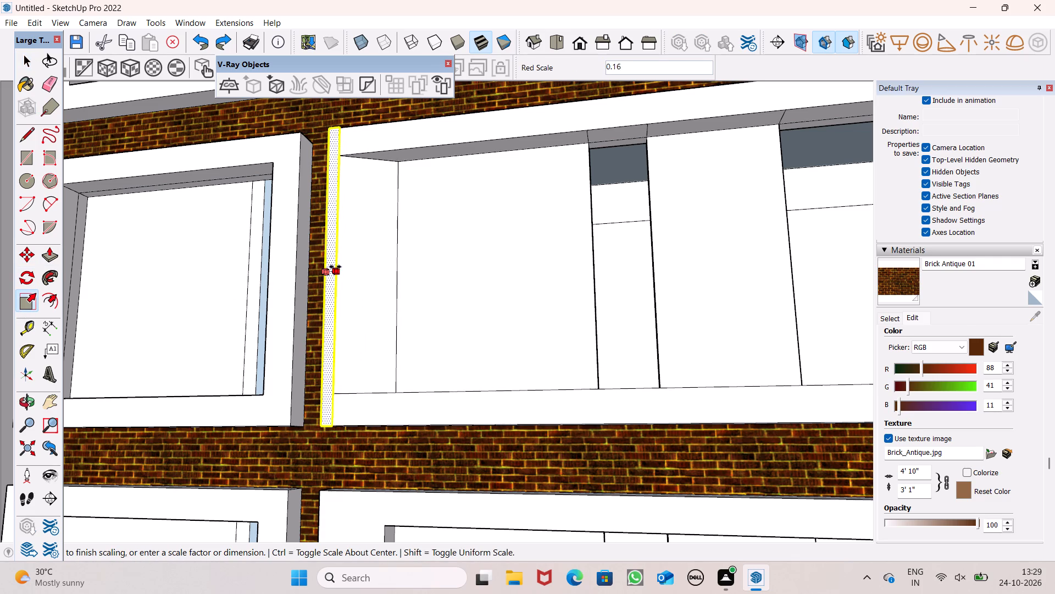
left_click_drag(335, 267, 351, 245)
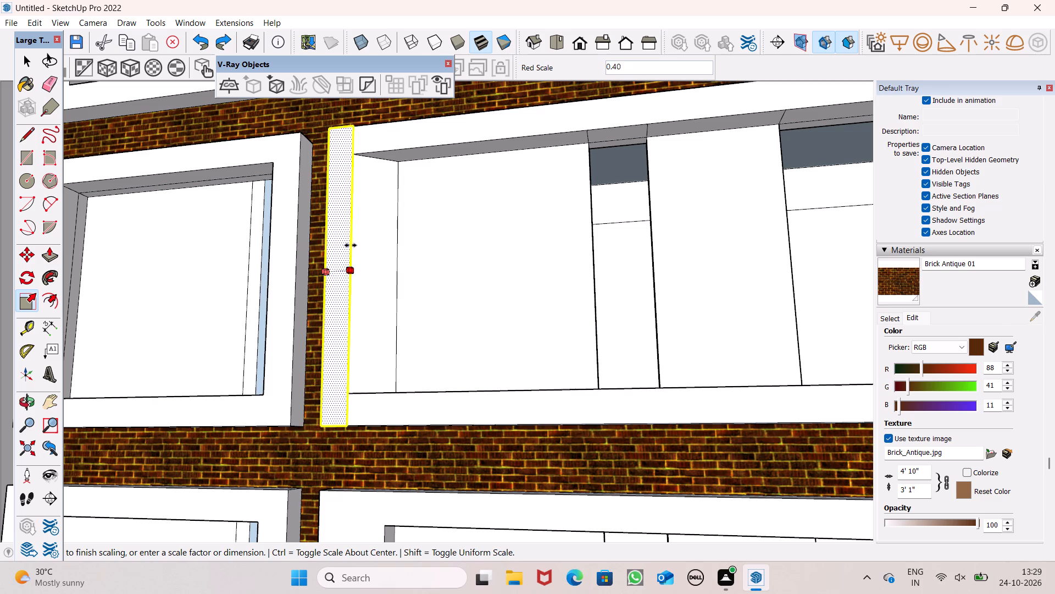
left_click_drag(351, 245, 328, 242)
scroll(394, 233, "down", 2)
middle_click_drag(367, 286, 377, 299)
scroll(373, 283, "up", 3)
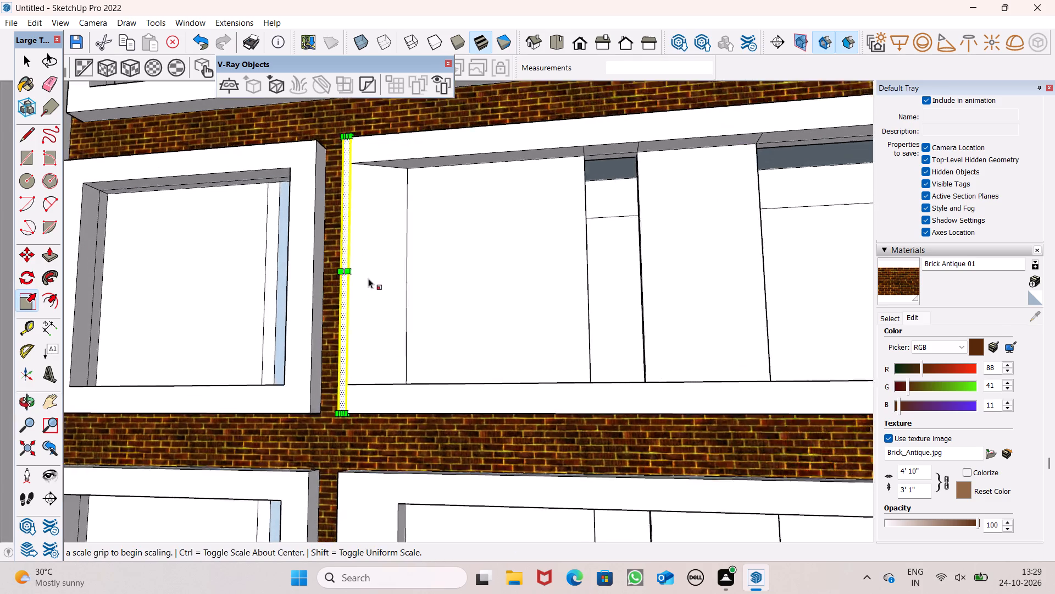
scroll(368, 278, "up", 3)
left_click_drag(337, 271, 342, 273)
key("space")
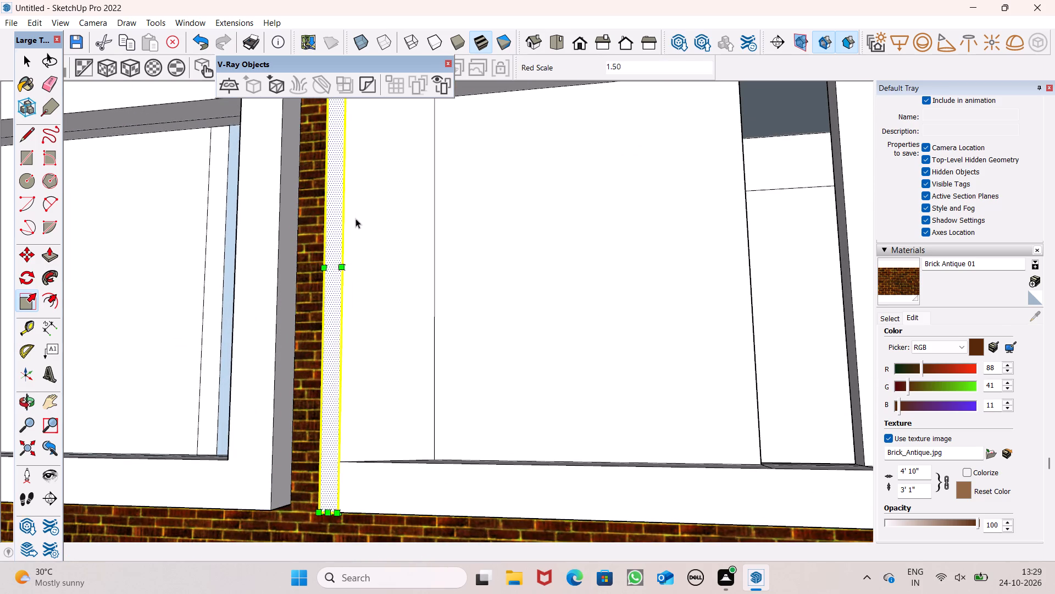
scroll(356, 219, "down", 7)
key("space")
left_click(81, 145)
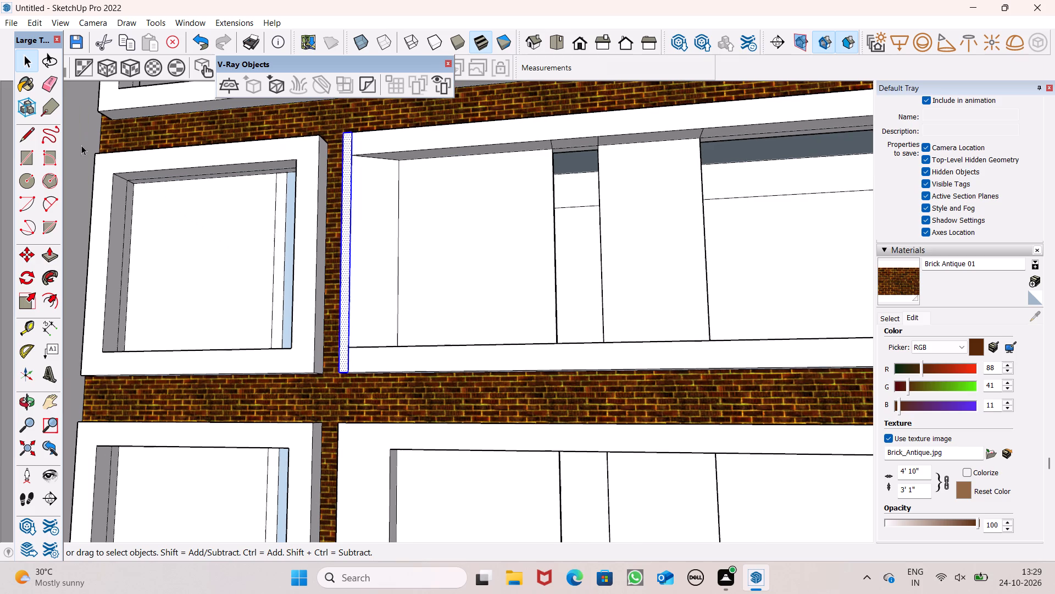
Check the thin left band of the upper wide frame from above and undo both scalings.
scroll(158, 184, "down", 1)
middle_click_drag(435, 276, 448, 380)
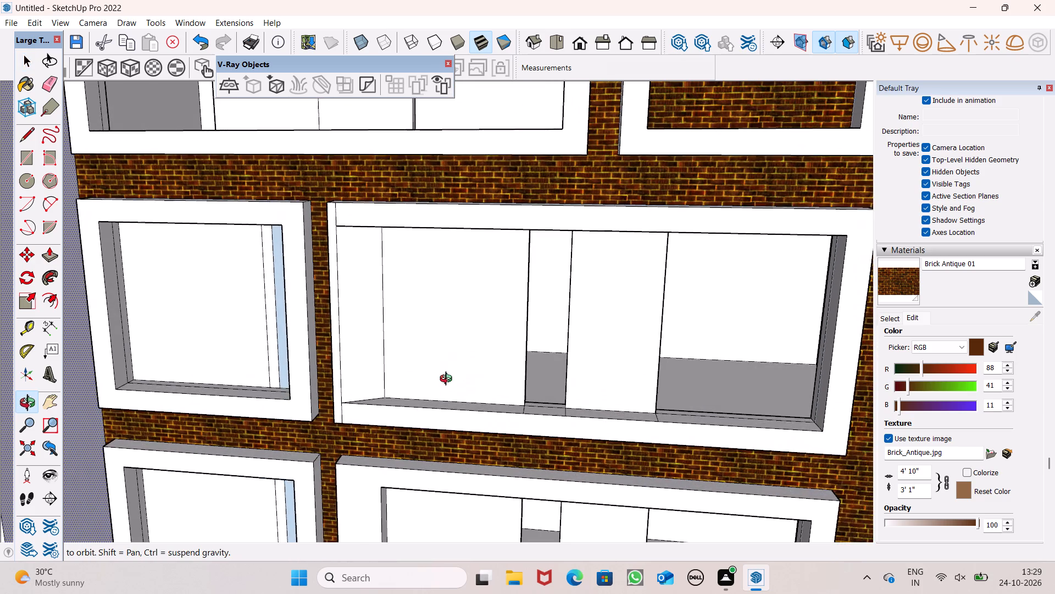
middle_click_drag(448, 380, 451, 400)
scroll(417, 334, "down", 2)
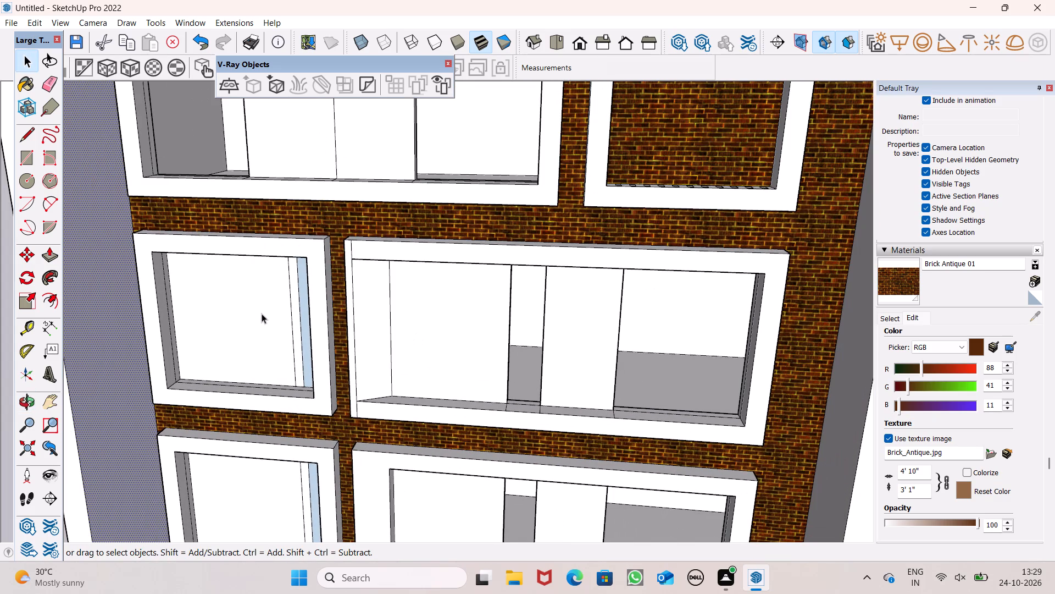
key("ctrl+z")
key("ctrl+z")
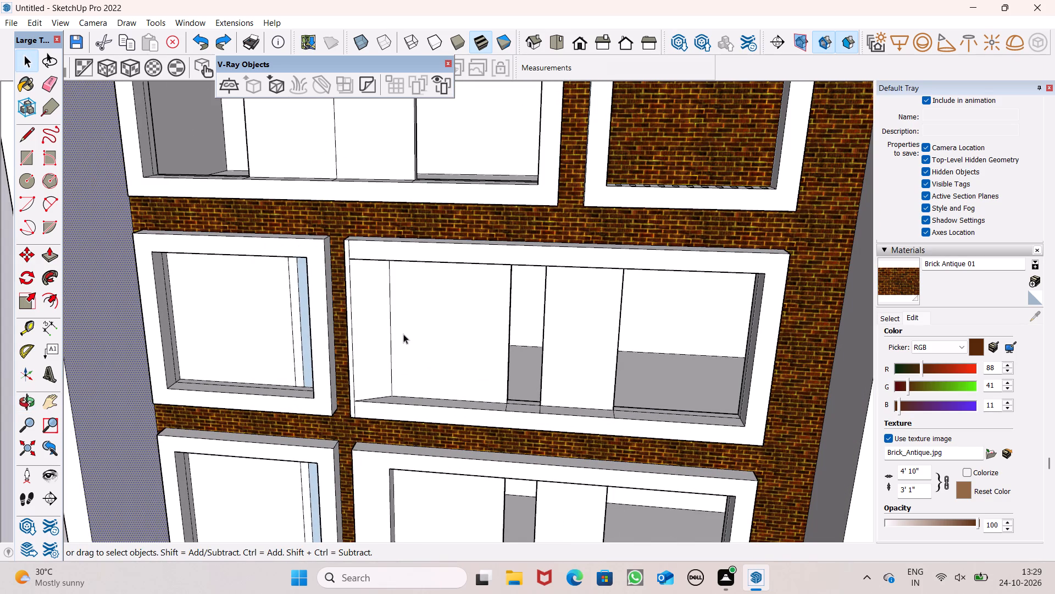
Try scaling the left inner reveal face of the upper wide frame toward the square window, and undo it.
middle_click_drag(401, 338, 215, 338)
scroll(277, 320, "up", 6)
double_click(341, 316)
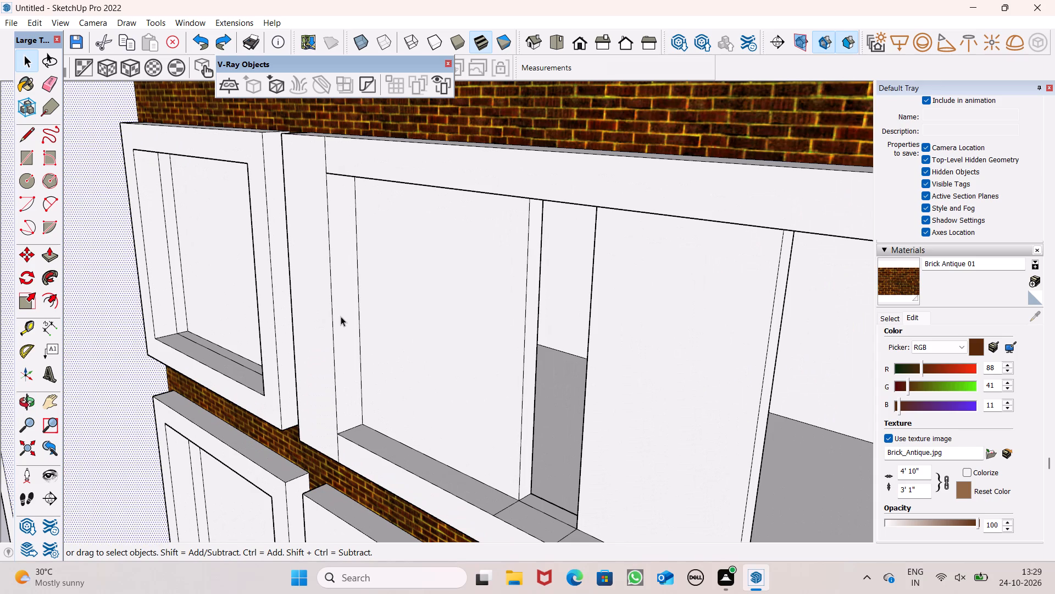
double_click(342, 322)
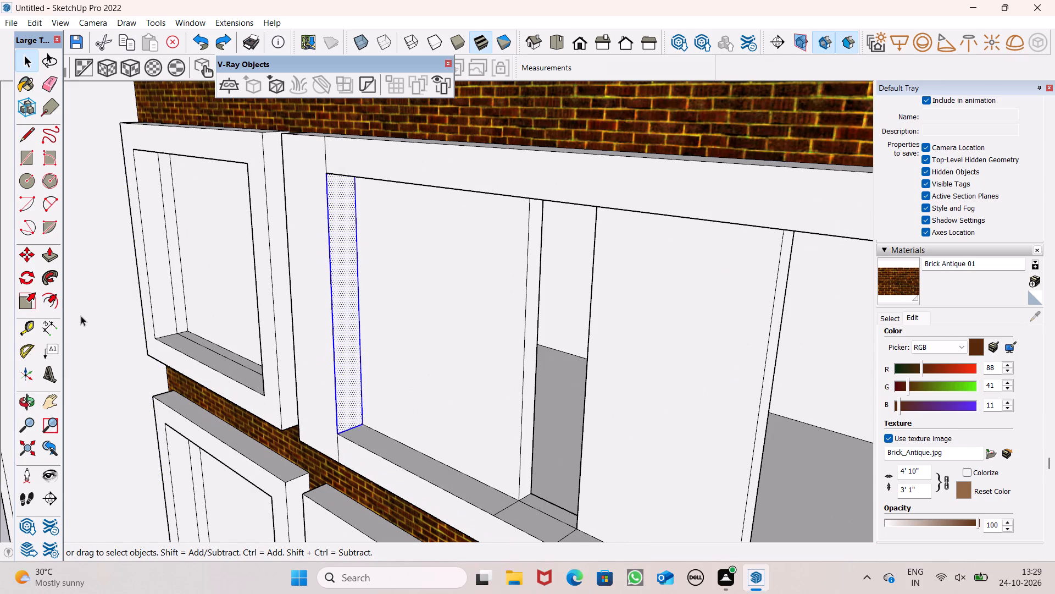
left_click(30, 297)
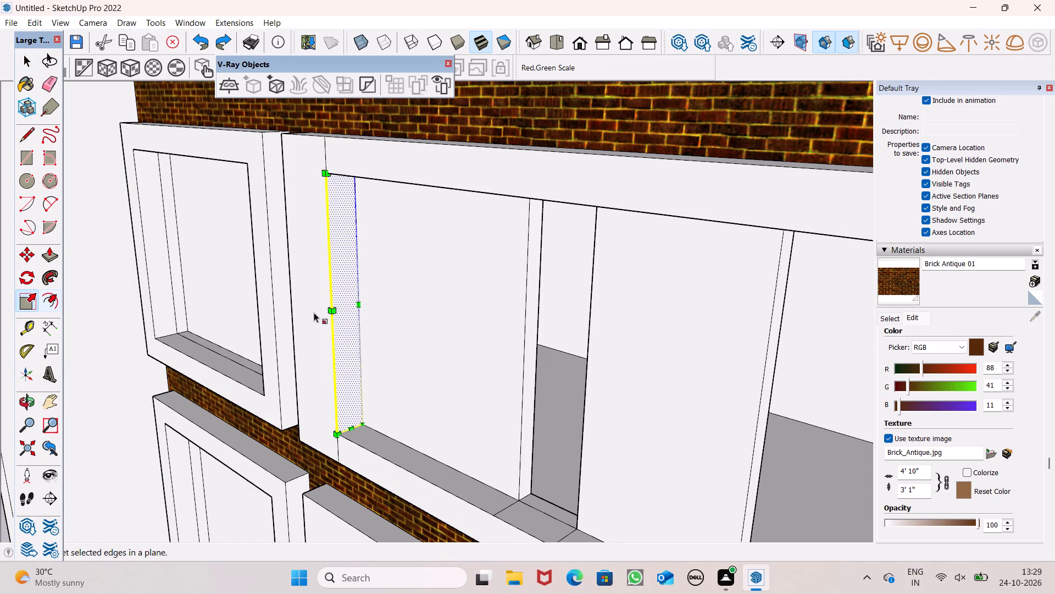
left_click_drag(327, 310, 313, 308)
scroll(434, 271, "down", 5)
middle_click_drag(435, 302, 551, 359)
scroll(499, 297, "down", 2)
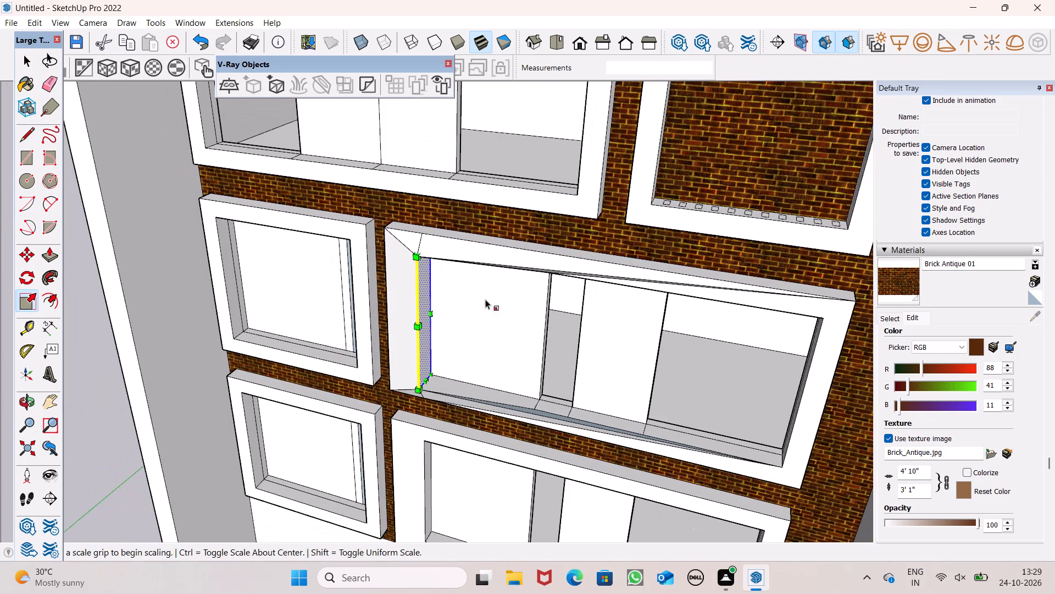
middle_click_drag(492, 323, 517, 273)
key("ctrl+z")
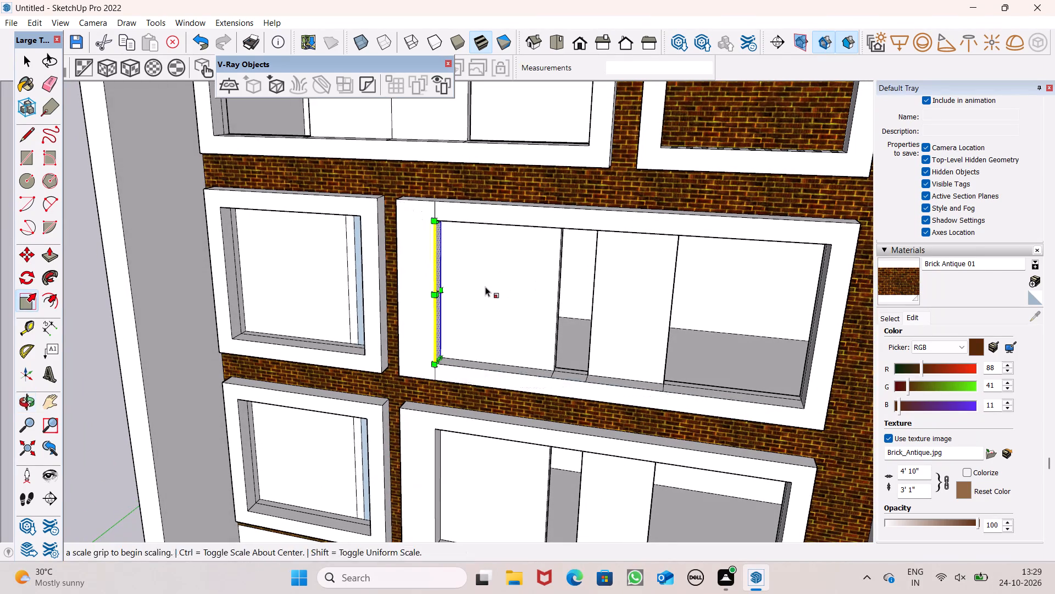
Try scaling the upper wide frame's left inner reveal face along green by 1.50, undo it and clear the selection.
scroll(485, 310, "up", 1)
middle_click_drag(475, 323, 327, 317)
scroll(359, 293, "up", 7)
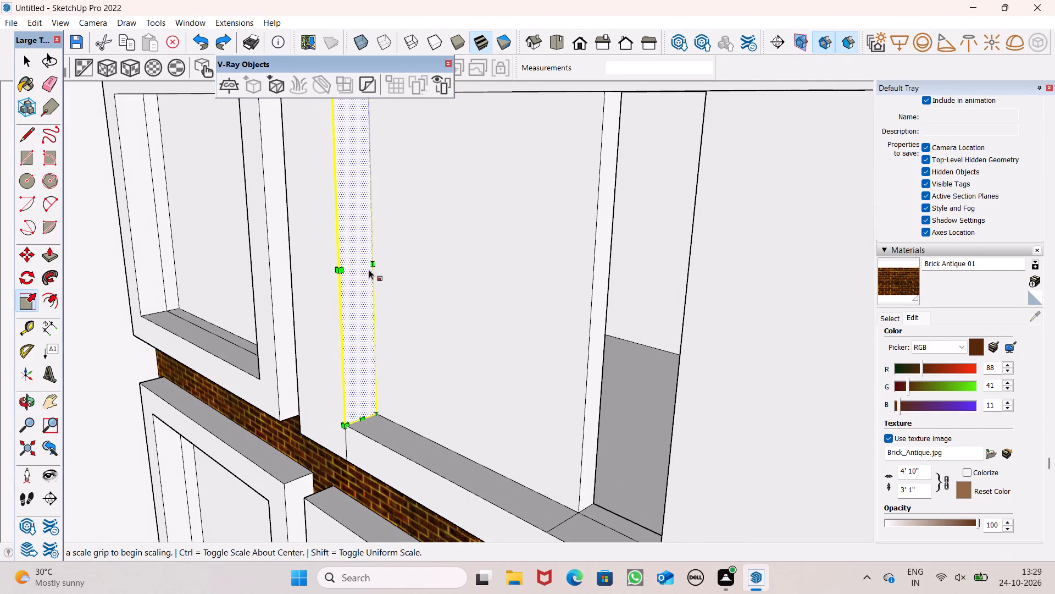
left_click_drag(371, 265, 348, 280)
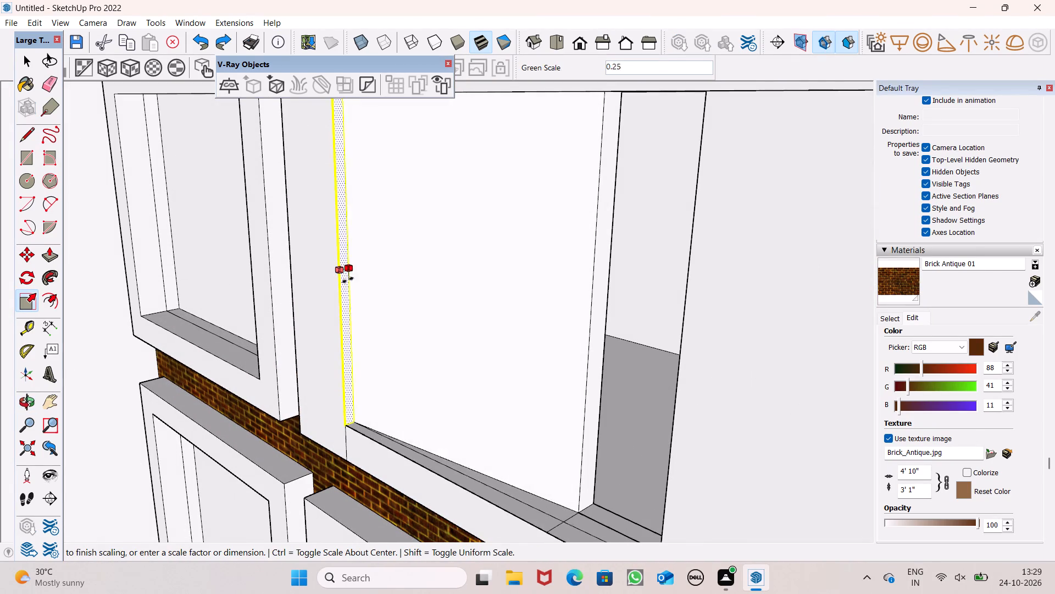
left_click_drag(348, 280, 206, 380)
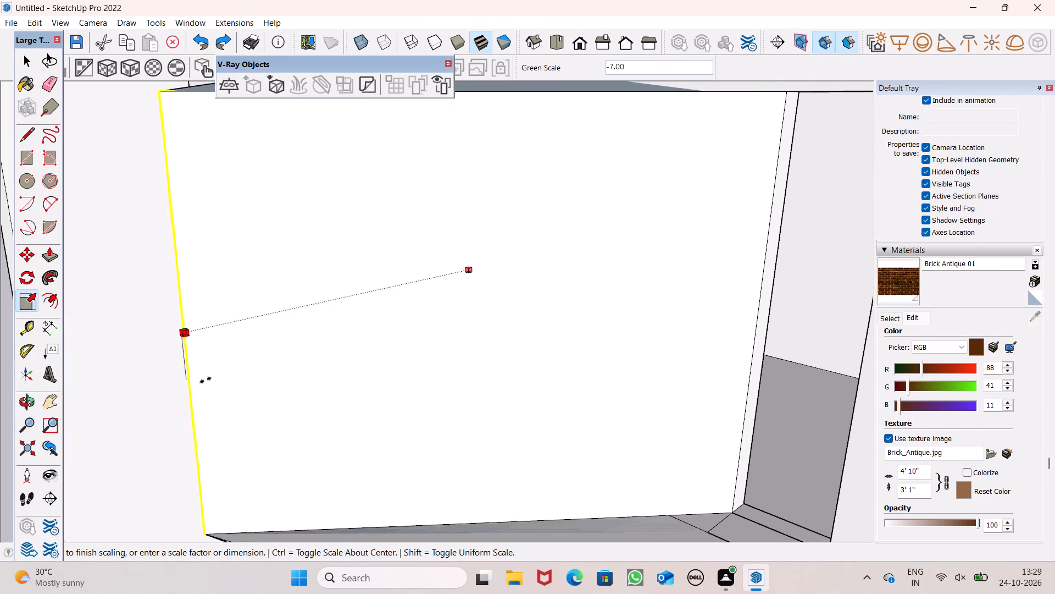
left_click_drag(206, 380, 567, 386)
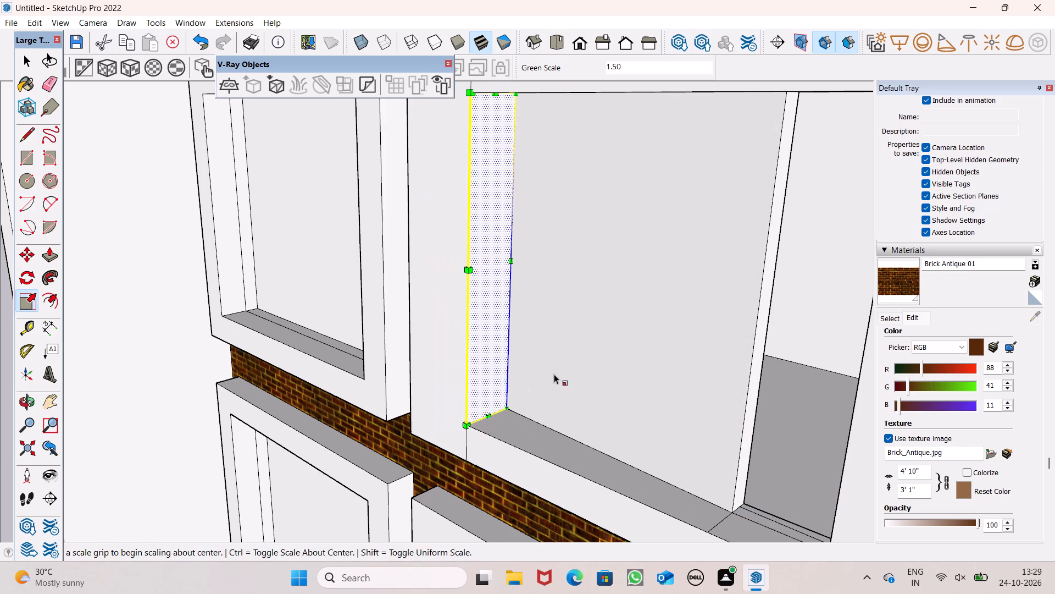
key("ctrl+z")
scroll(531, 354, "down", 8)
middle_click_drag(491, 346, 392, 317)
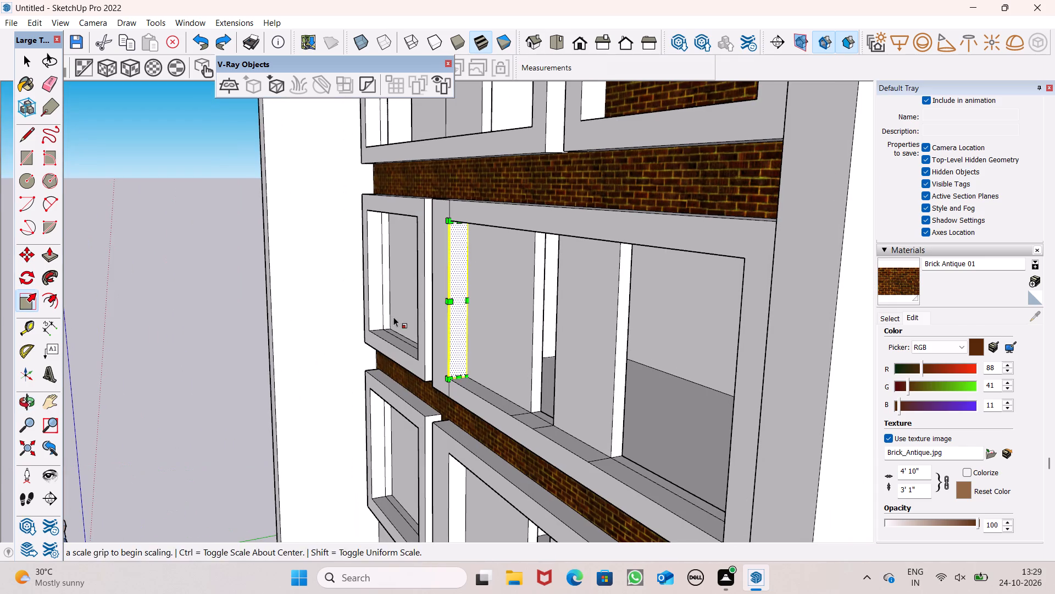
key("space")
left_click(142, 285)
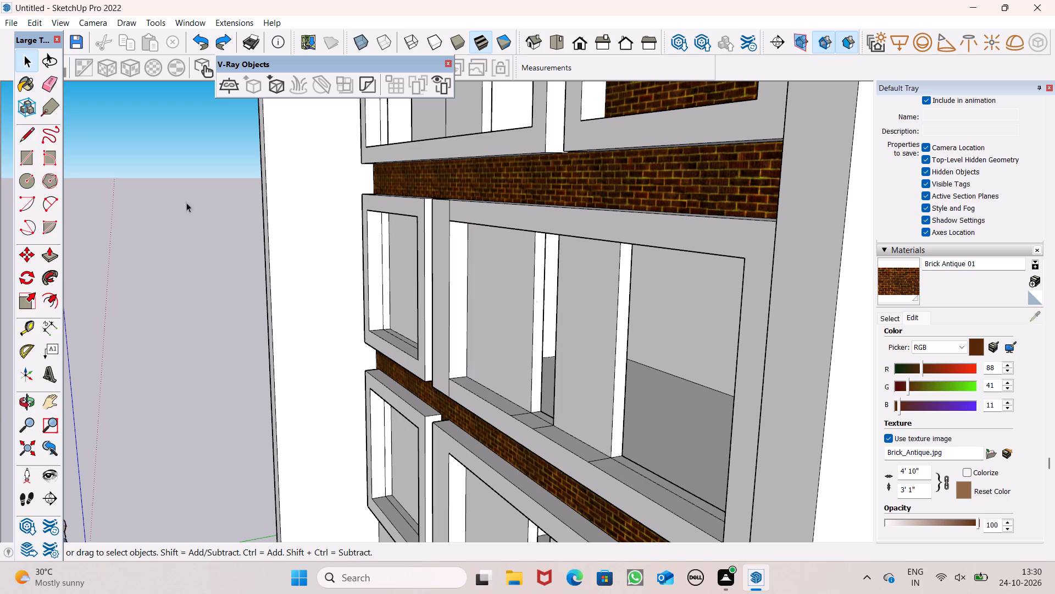
Examine the wide frames' left strips and the gap to the square windows from the side and front.
scroll(620, 268, "down", 2)
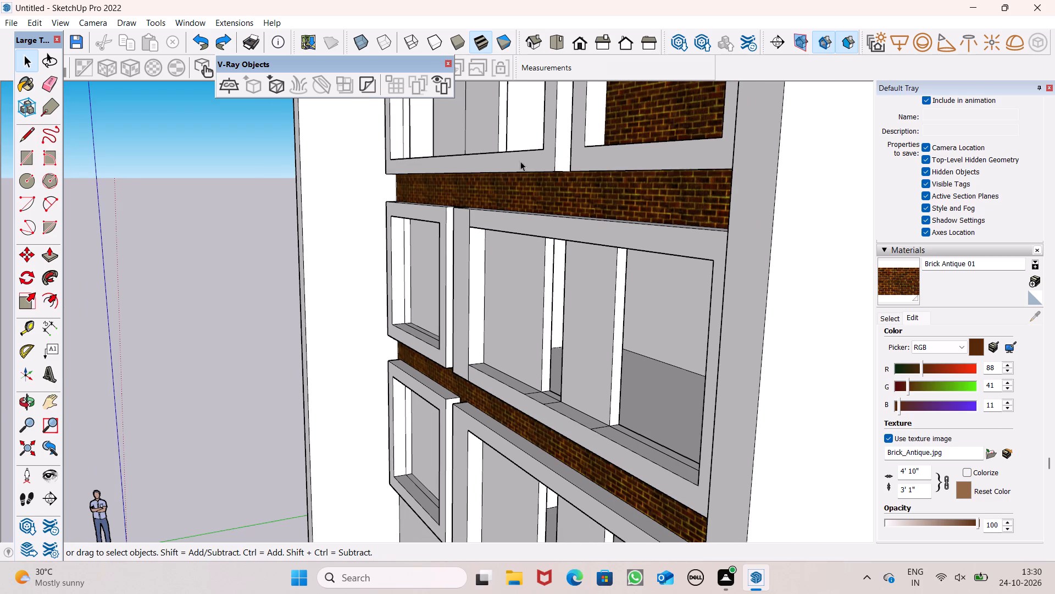
scroll(460, 242, "up", 7)
scroll(477, 111, "down", 6)
middle_click_drag(484, 204, 616, 173)
scroll(618, 172, "up", 1)
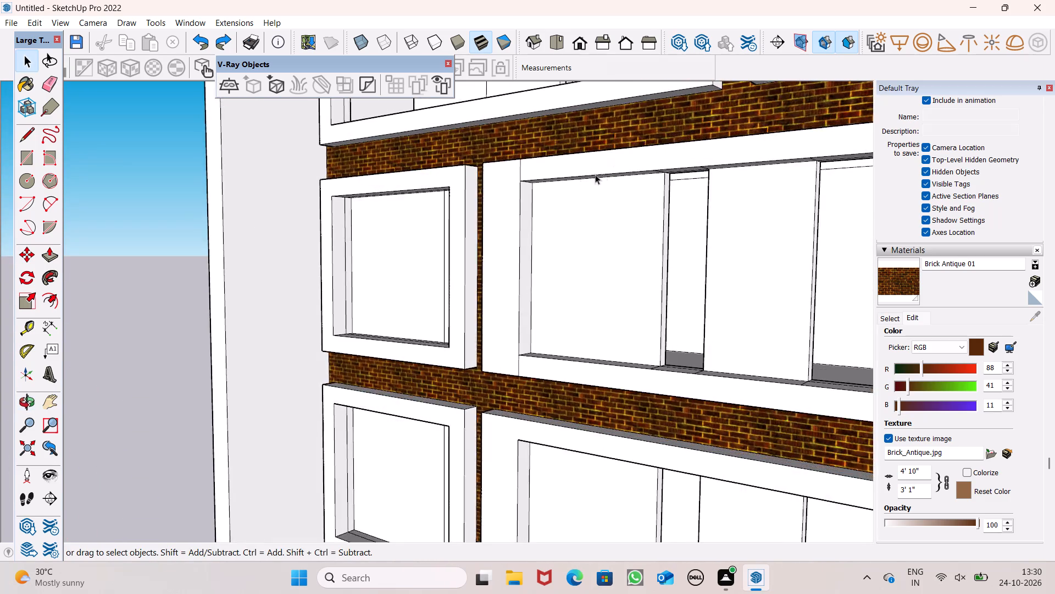
scroll(530, 182, "down", 3)
middle_click_drag(496, 229, 714, 261)
scroll(427, 212, "down", 6)
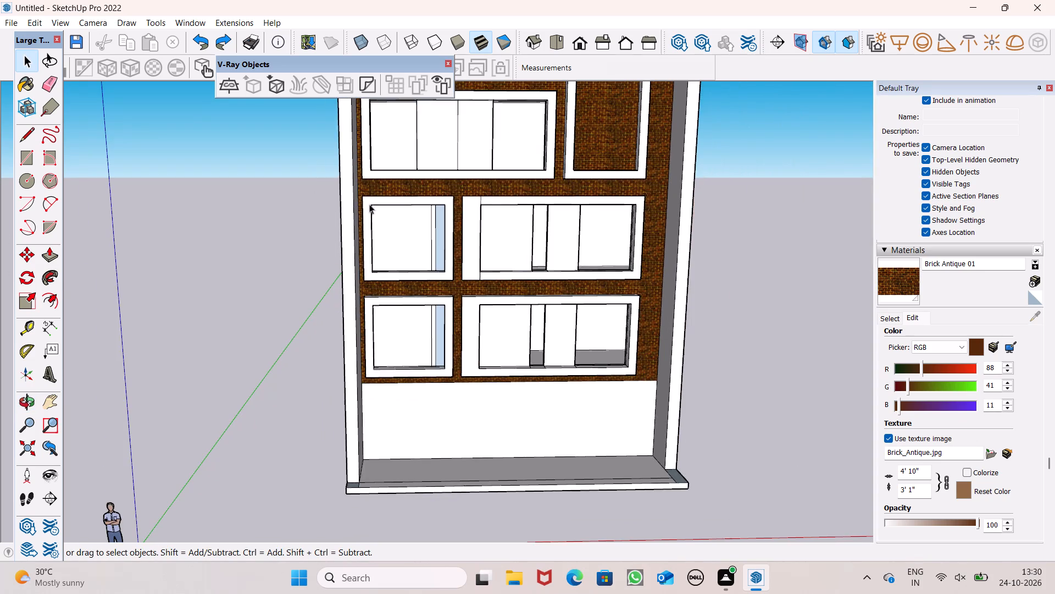
Scale the upper wide frame's left front strip along red to about half its width, narrowing it toward the square window.
scroll(436, 193, "up", 6)
scroll(438, 188, "down", 2)
middle_click_drag(415, 267, 419, 296)
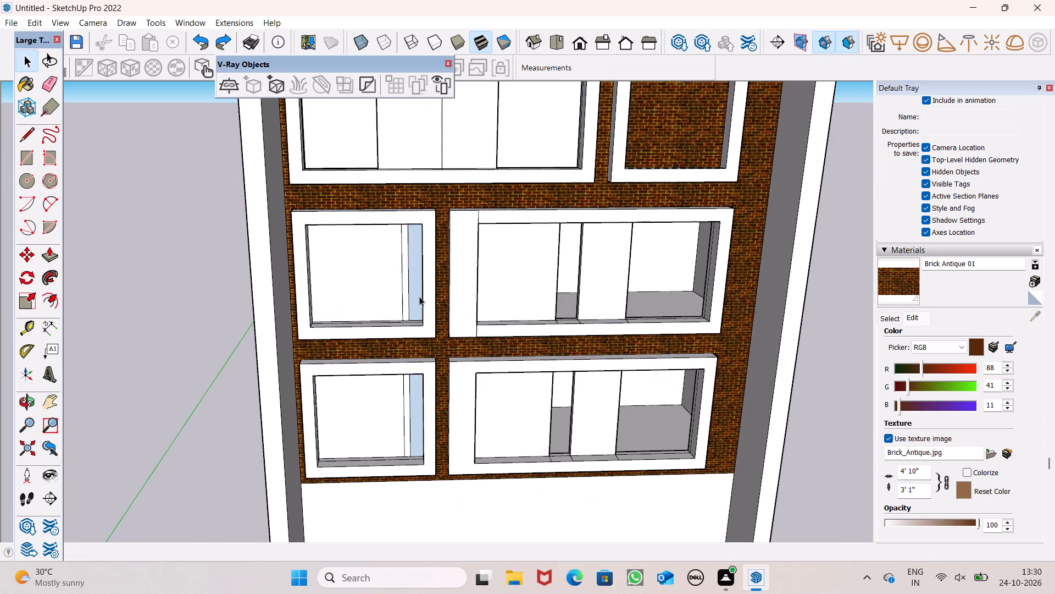
middle_click_drag(419, 296, 419, 296)
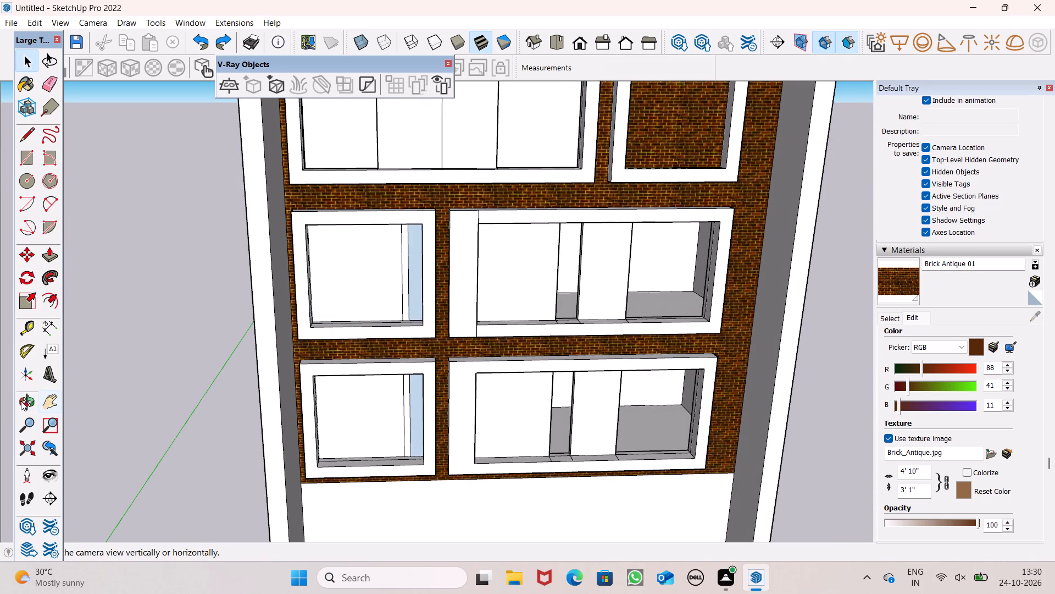
middle_click_drag(498, 309, 232, 329)
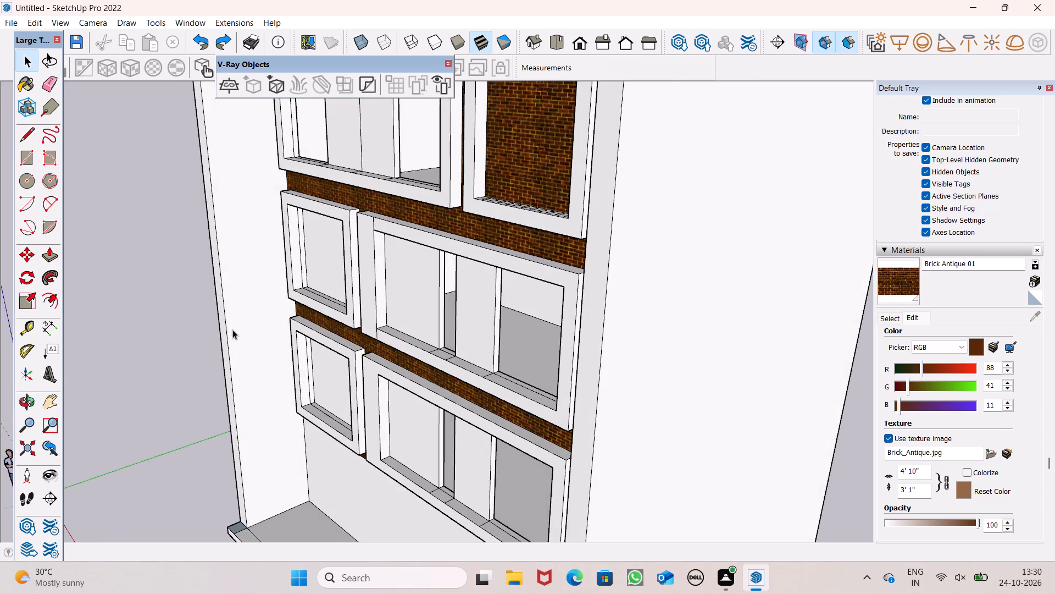
scroll(342, 306, "up", 1)
middle_click_drag(358, 306, 623, 333)
double_click(428, 298)
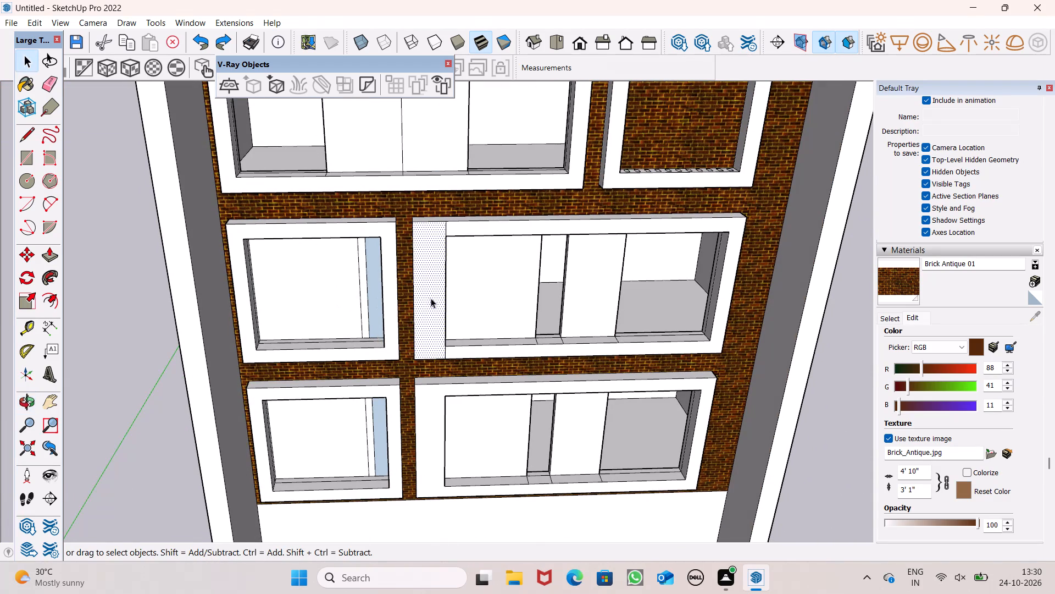
left_click(25, 302)
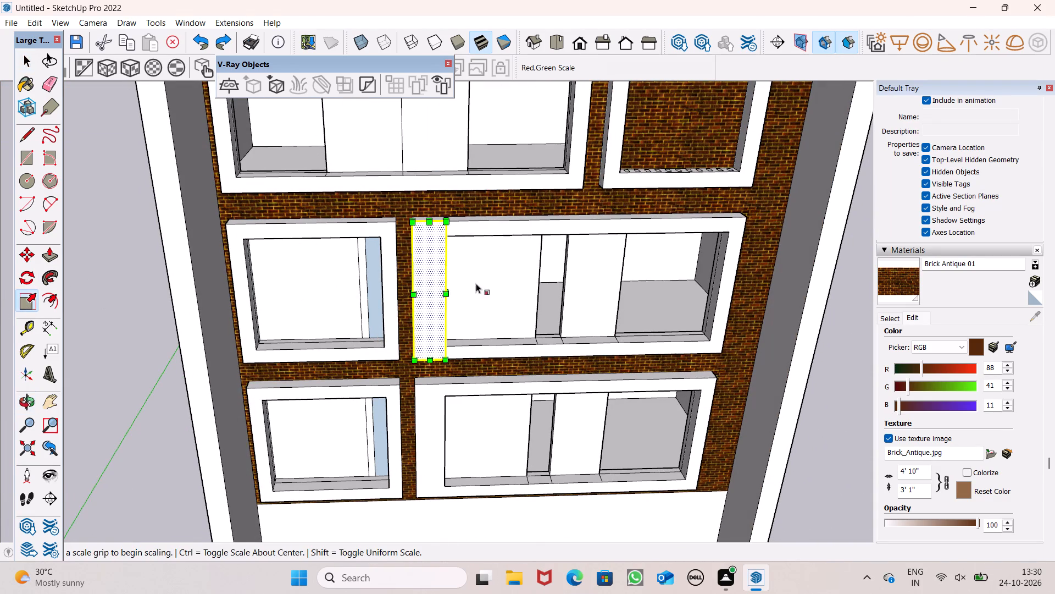
left_click_drag(445, 291, 436, 291)
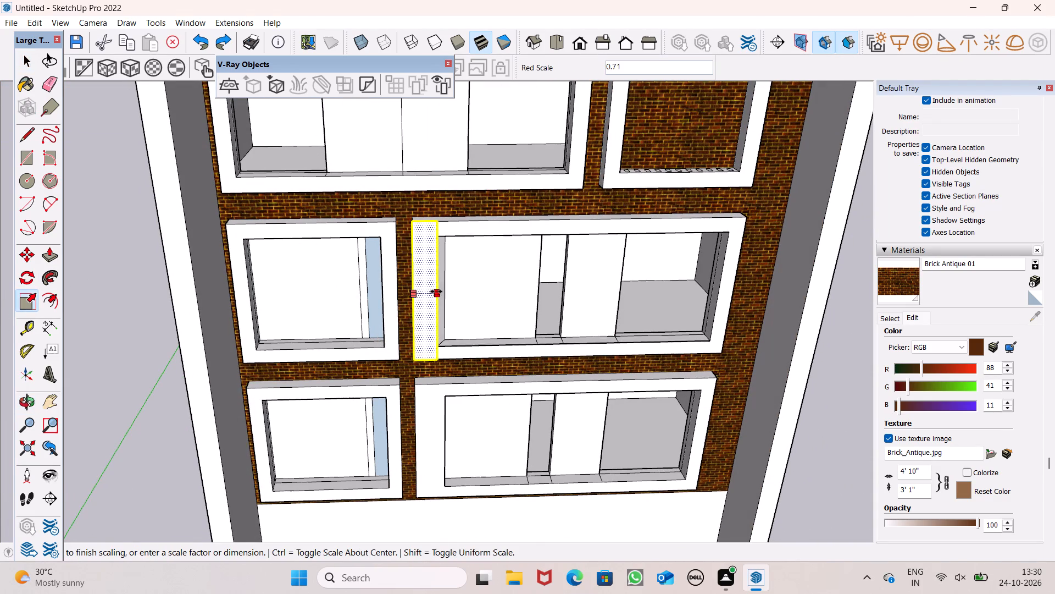
left_click_drag(436, 291, 428, 295)
scroll(453, 275, "down", 1)
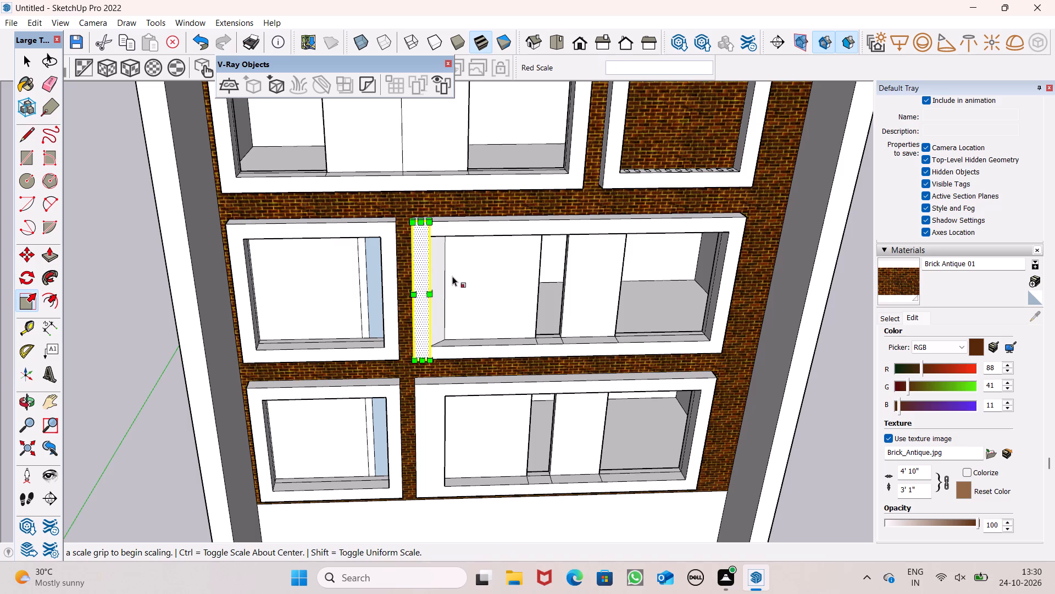
key("space")
left_click(171, 300)
Erase the two short seam lines above and below the opening's left edge on the upper wide frame's front.
scroll(468, 262, "up", 3)
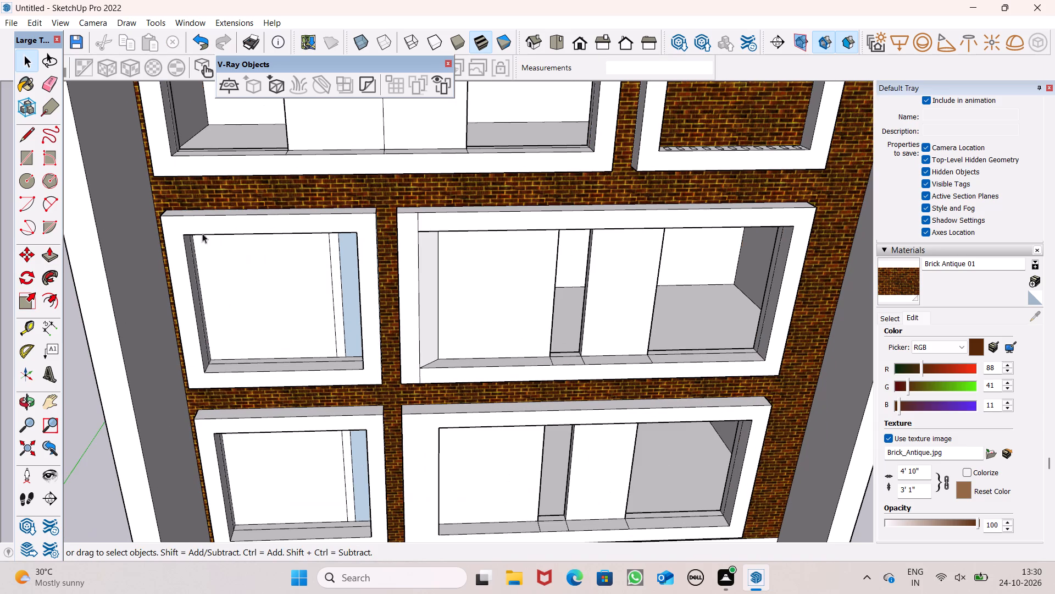
left_click(41, 78)
scroll(349, 269, "up", 3)
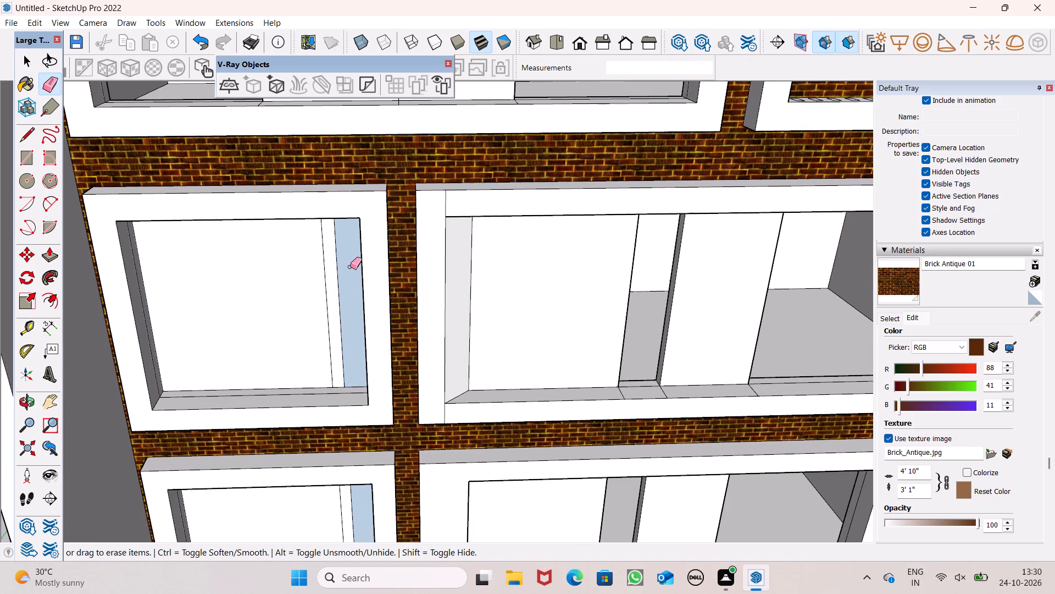
left_click_drag(451, 200, 445, 201)
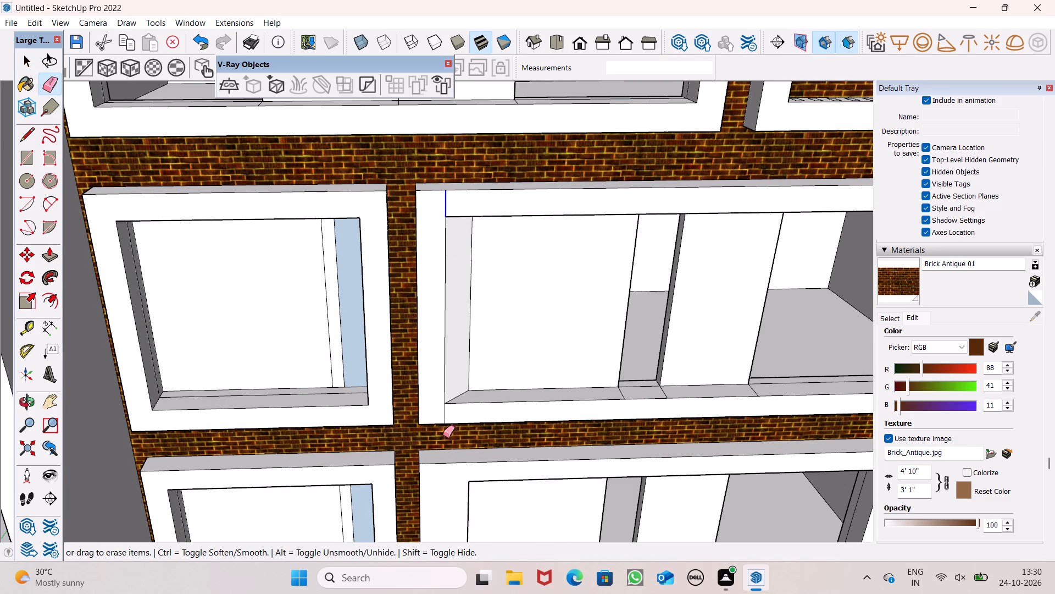
left_click_drag(451, 419, 431, 402)
scroll(293, 263, "down", 5)
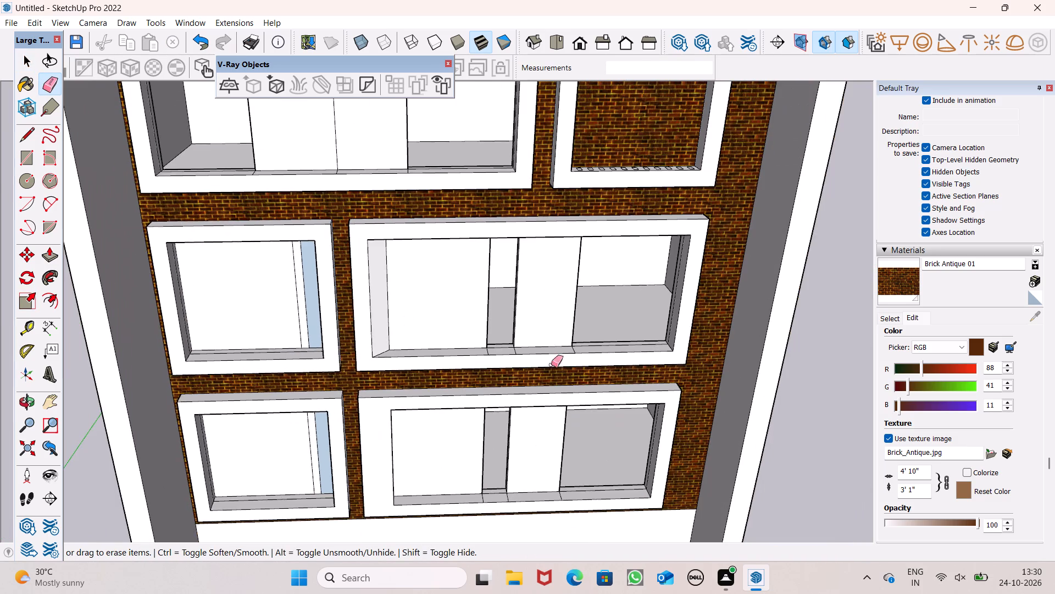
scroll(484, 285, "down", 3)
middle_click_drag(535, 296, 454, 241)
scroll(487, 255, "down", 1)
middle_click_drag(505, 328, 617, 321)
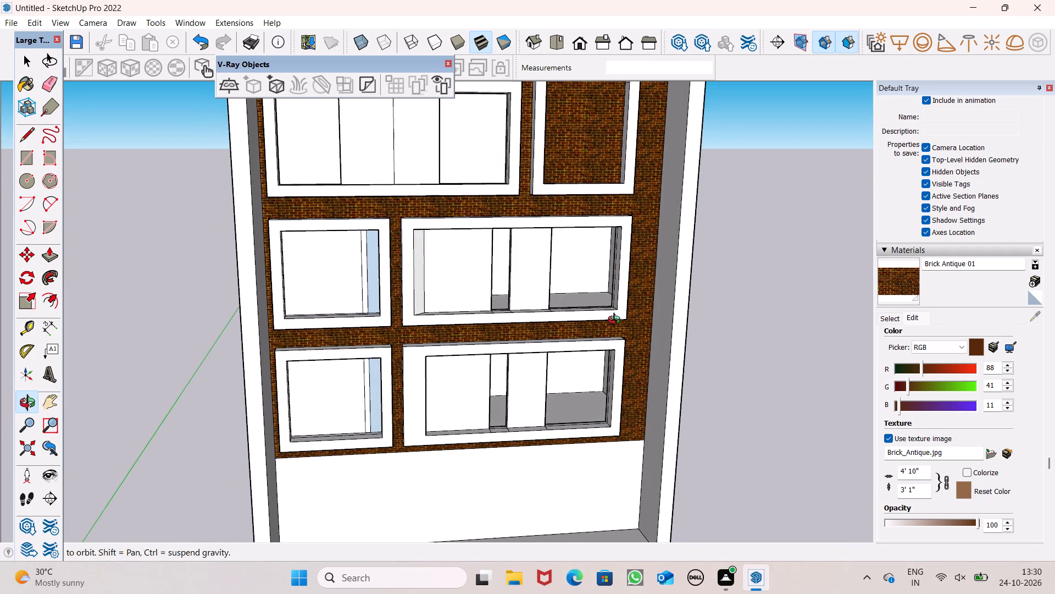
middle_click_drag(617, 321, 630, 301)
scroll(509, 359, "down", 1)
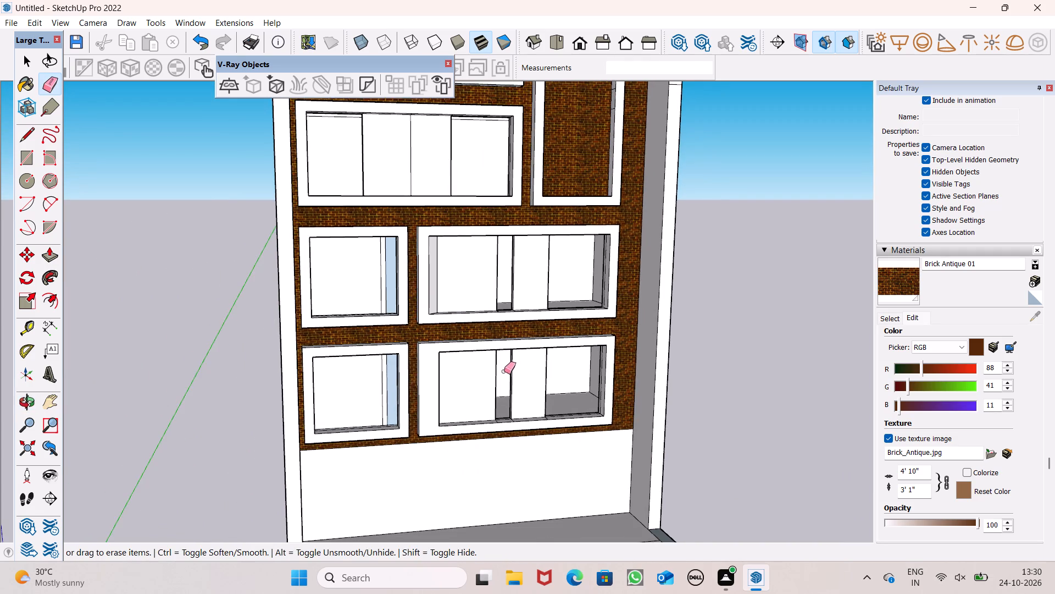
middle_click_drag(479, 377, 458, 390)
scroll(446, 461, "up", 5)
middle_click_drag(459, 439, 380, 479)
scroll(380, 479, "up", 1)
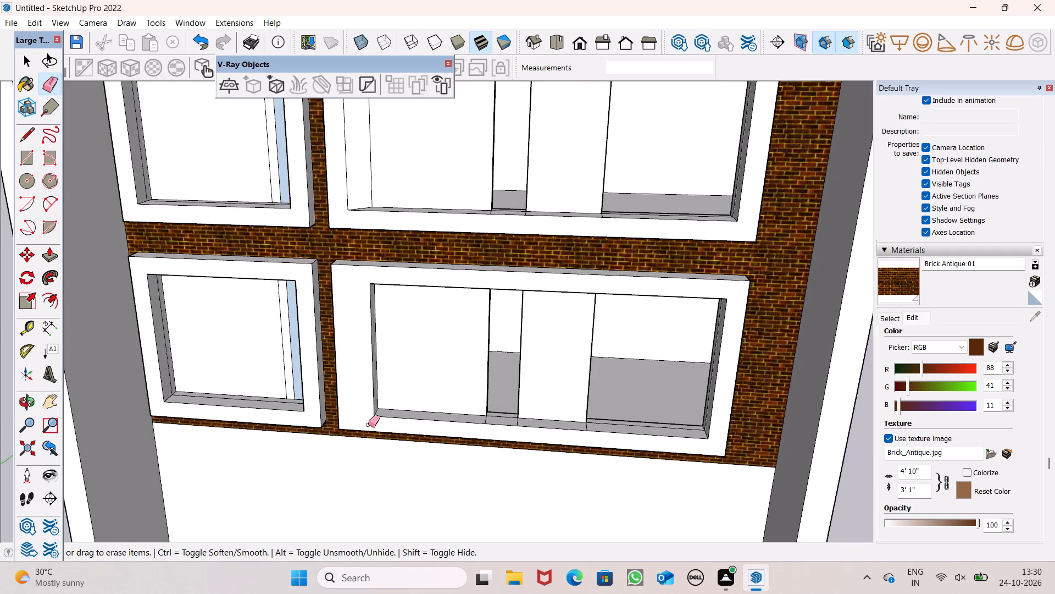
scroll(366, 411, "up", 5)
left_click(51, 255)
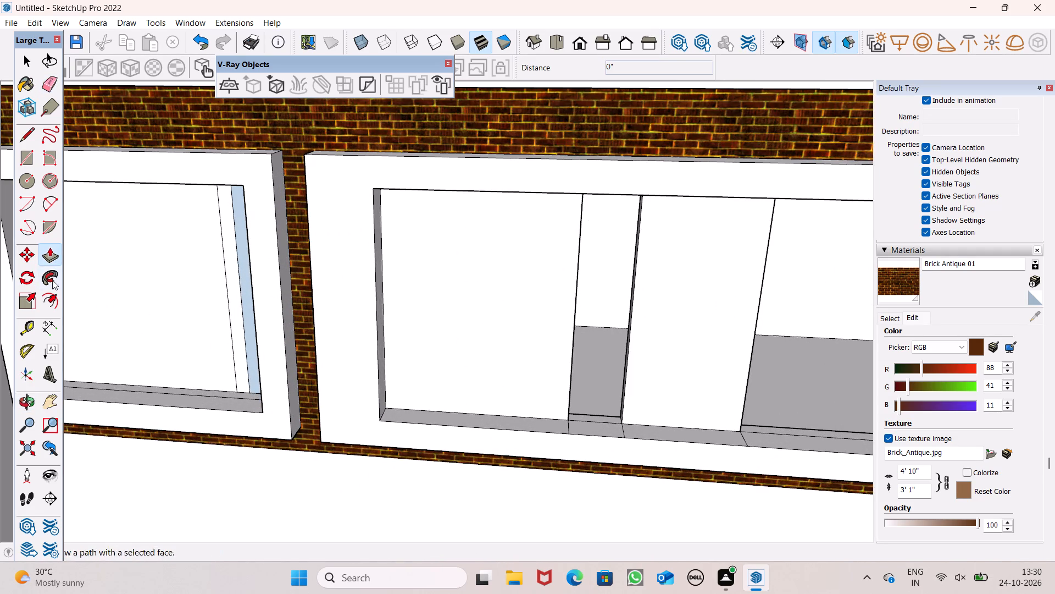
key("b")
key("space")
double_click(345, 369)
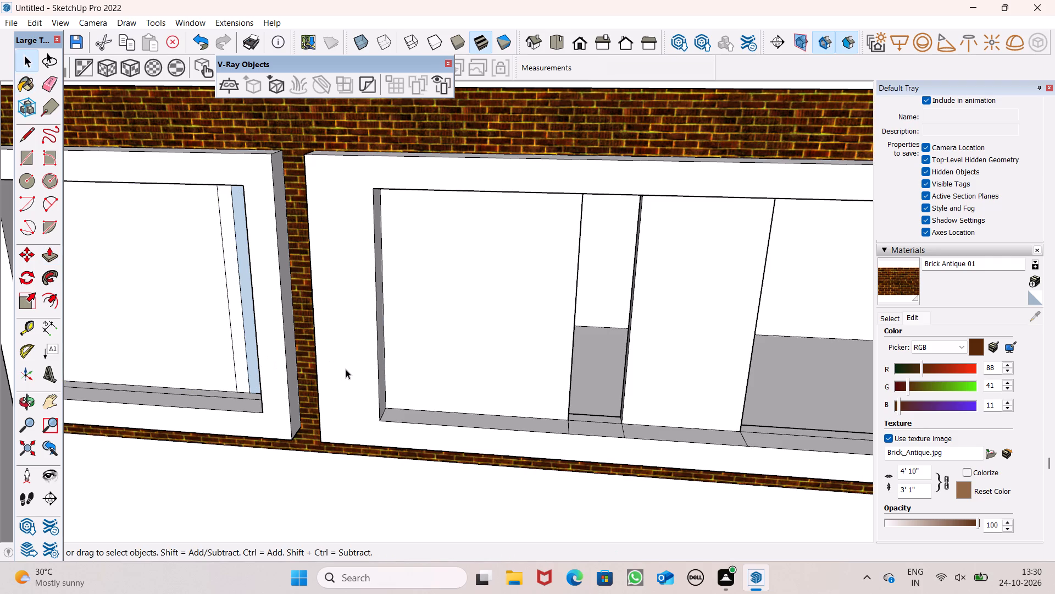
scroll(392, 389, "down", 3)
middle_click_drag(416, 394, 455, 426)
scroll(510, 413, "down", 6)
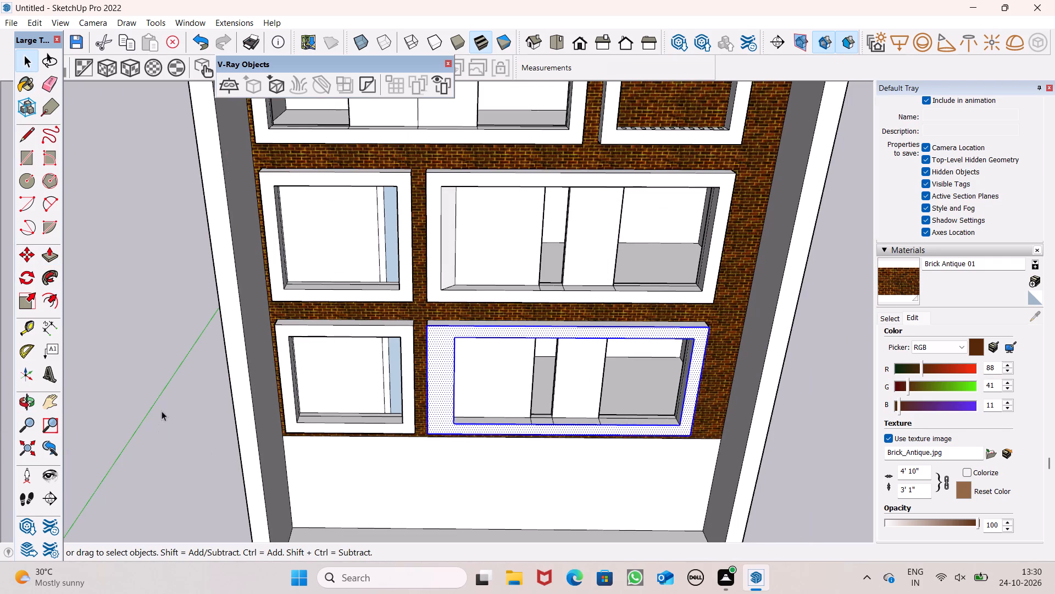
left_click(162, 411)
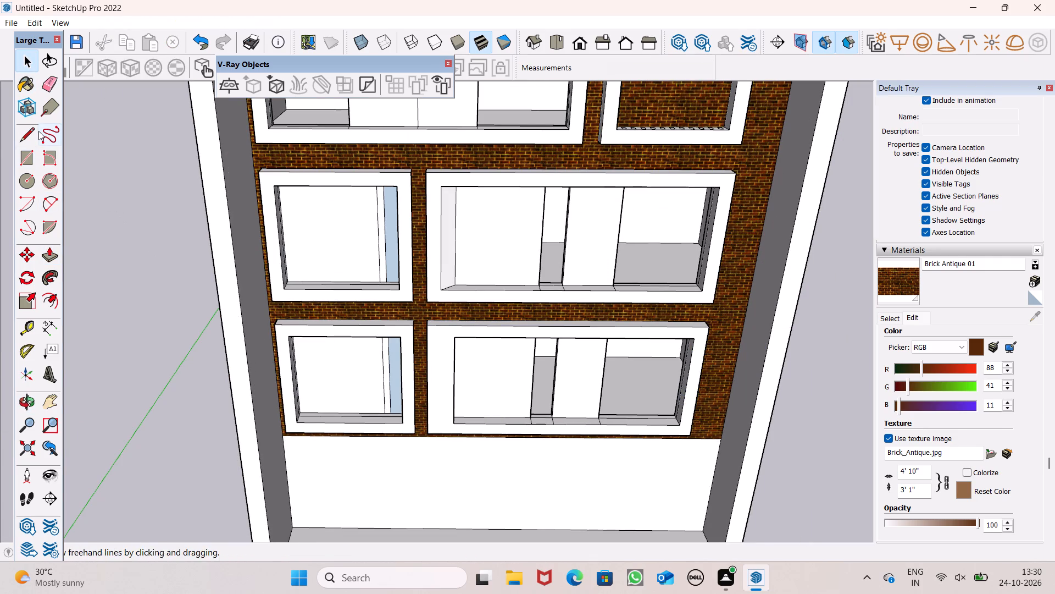
Draw 1' vertical lines from the lower wide frame's left opening corners to its outer top and bottom edges, separating the left strip.
left_click(38, 131)
left_click(25, 139)
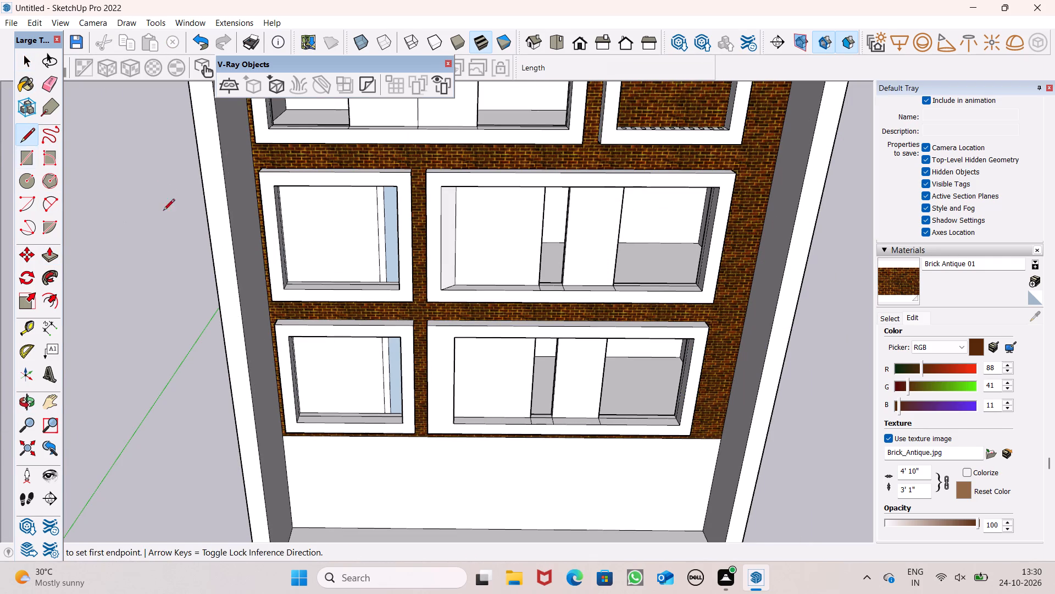
scroll(508, 349, "up", 6)
scroll(399, 331, "up", 7)
left_click(408, 316)
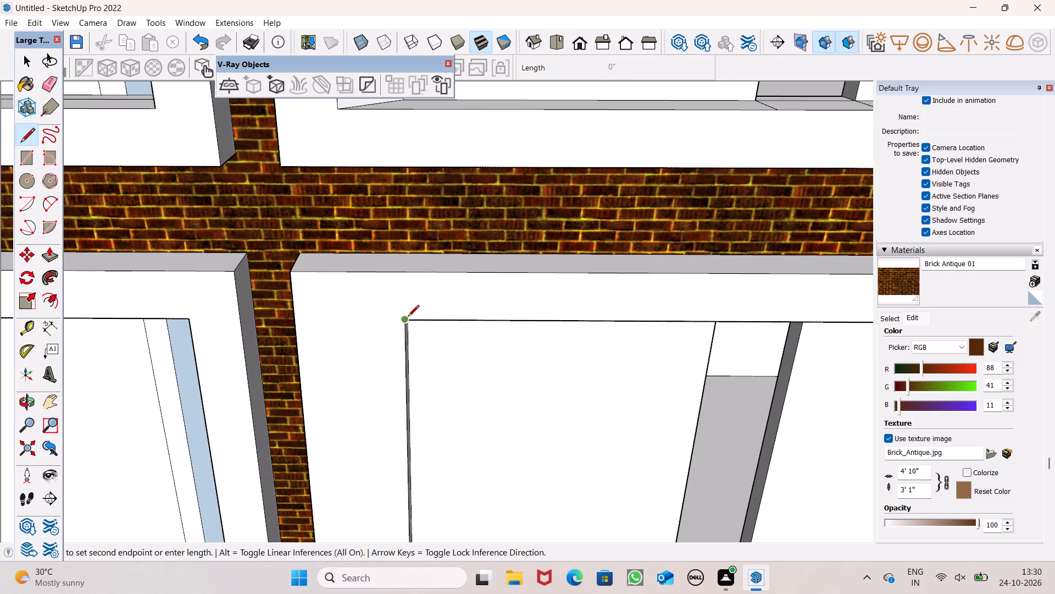
left_click(401, 272)
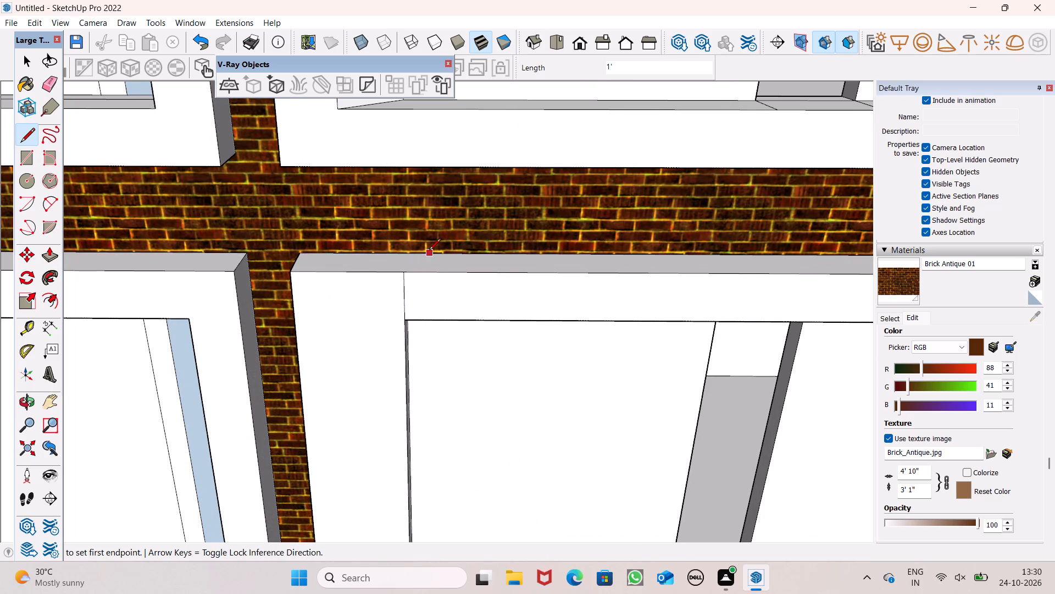
scroll(429, 250, "down", 6)
scroll(457, 353, "down", 6)
scroll(475, 469, "up", 7)
scroll(418, 420, "up", 2)
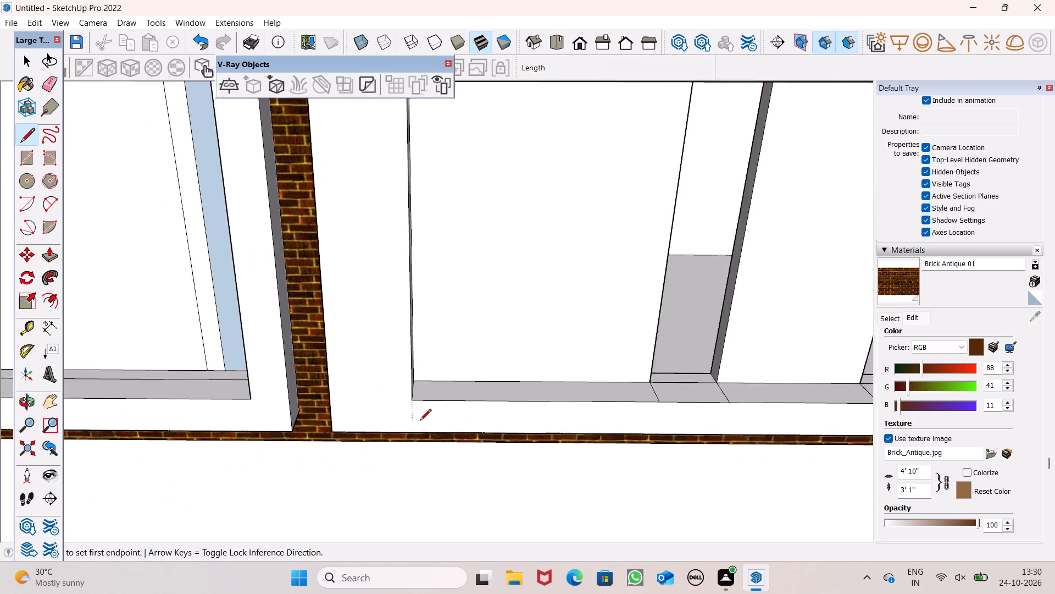
scroll(420, 421, "up", 5)
left_click(407, 388)
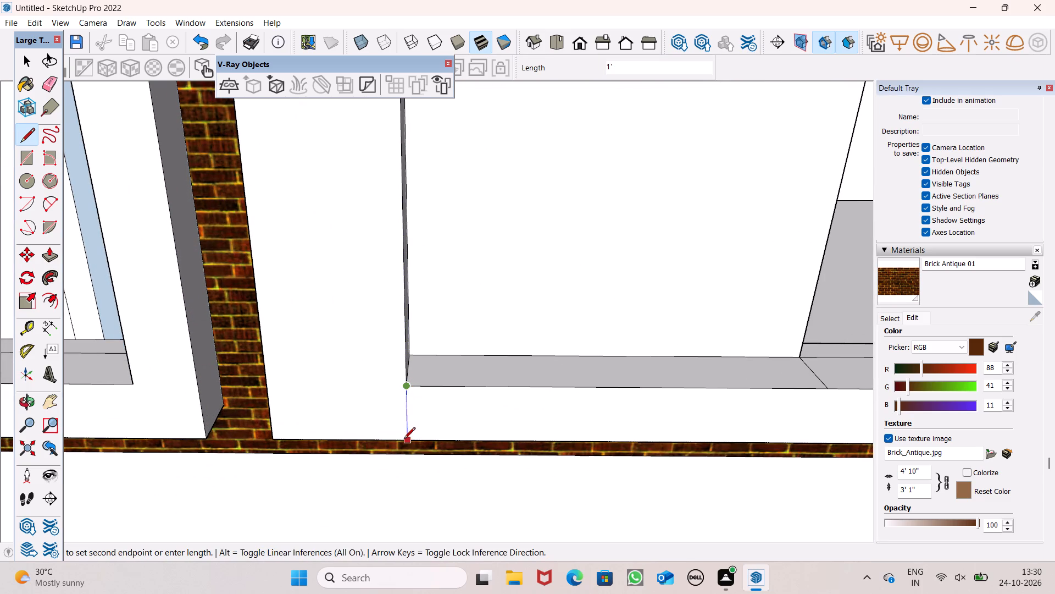
left_click(408, 440)
key("space")
scroll(540, 419, "down", 5)
key("space")
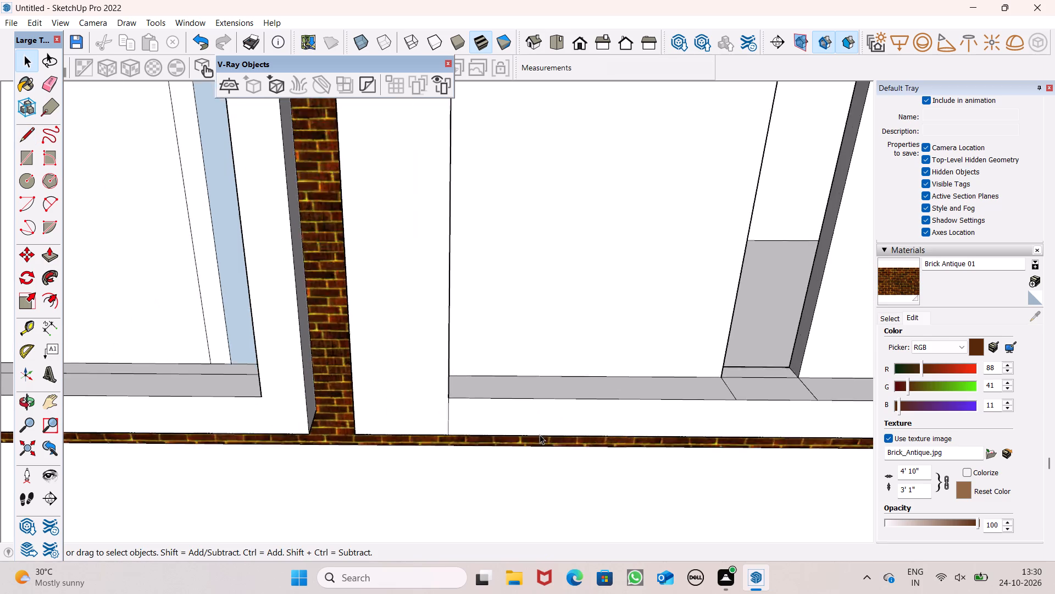
Scale the lower wide frame's left front strip along red to about 0.44, narrowing it toward the square window, and clear the selection.
scroll(540, 435, "down", 2)
left_click(442, 378)
left_click_drag(437, 379, 445, 388)
scroll(452, 393, "down", 7)
left_click(452, 390)
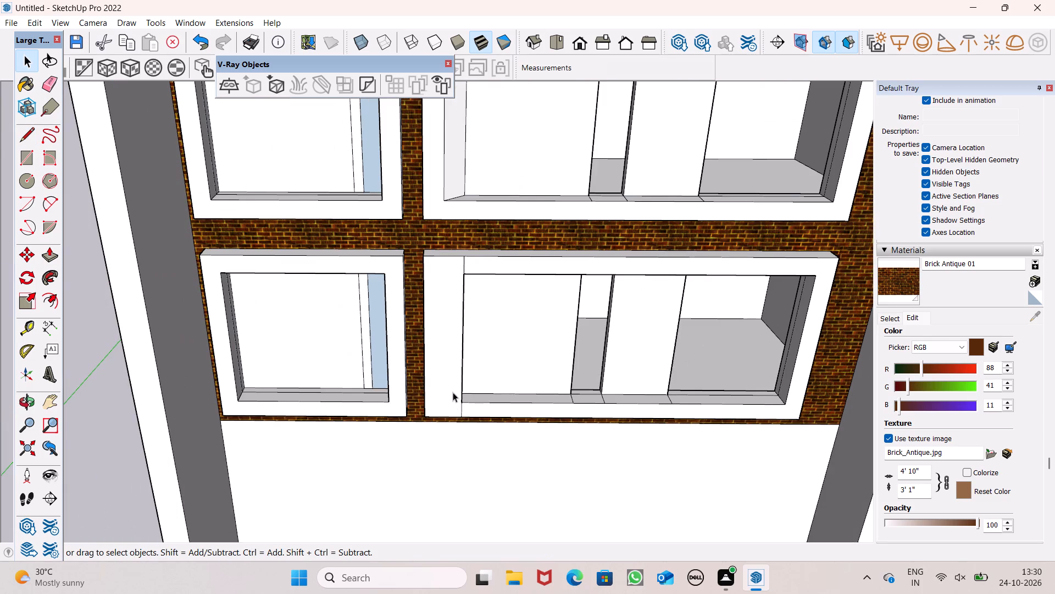
double_click(453, 392)
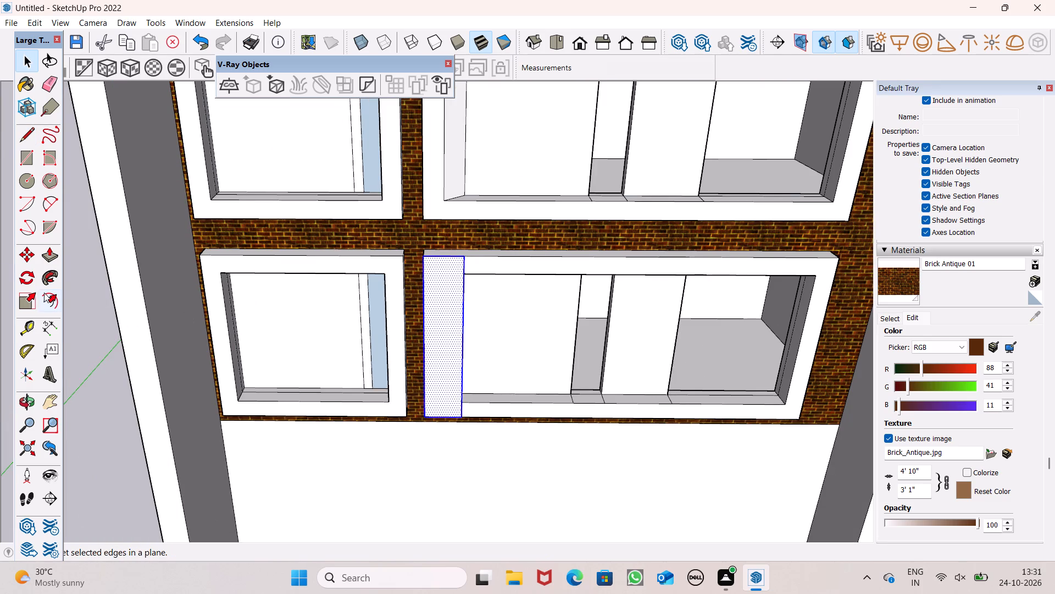
left_click(27, 296)
scroll(174, 351, "down", 1)
scroll(234, 324, "up", 2)
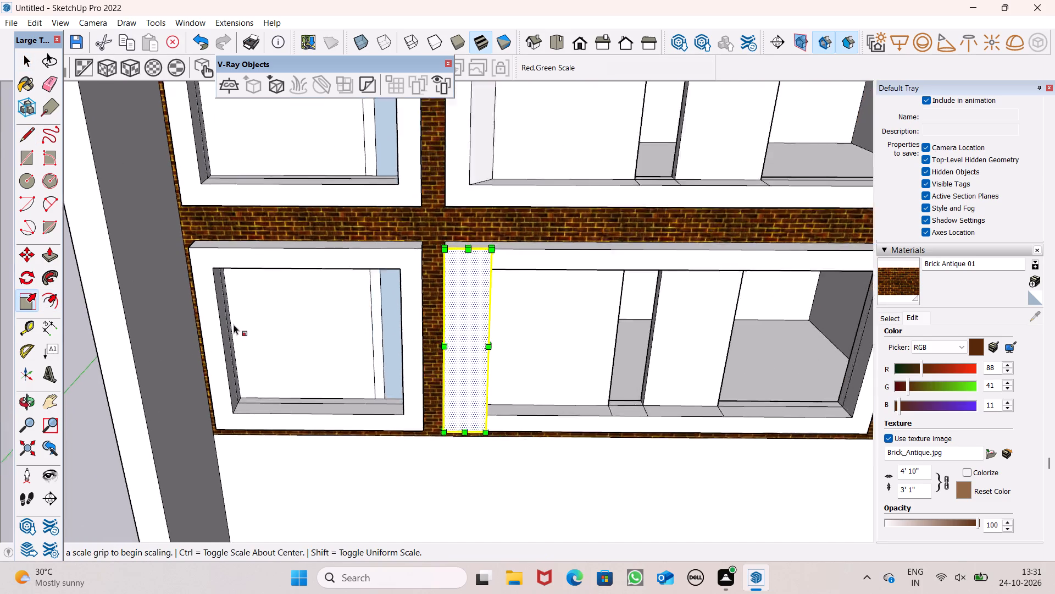
scroll(234, 324, "up", 3)
scroll(464, 380, "down", 5)
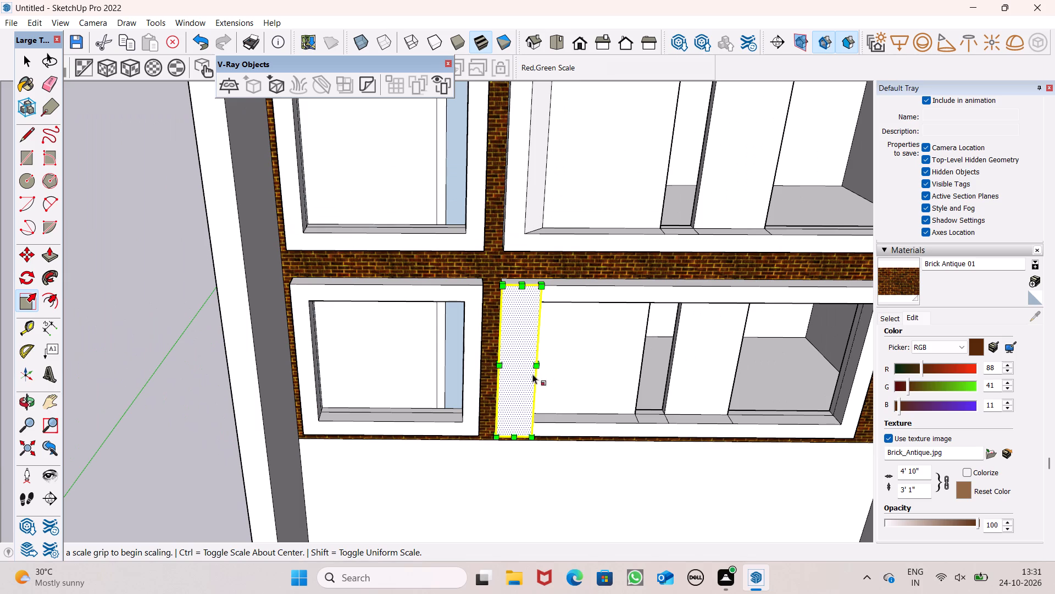
left_click_drag(538, 366, 516, 374)
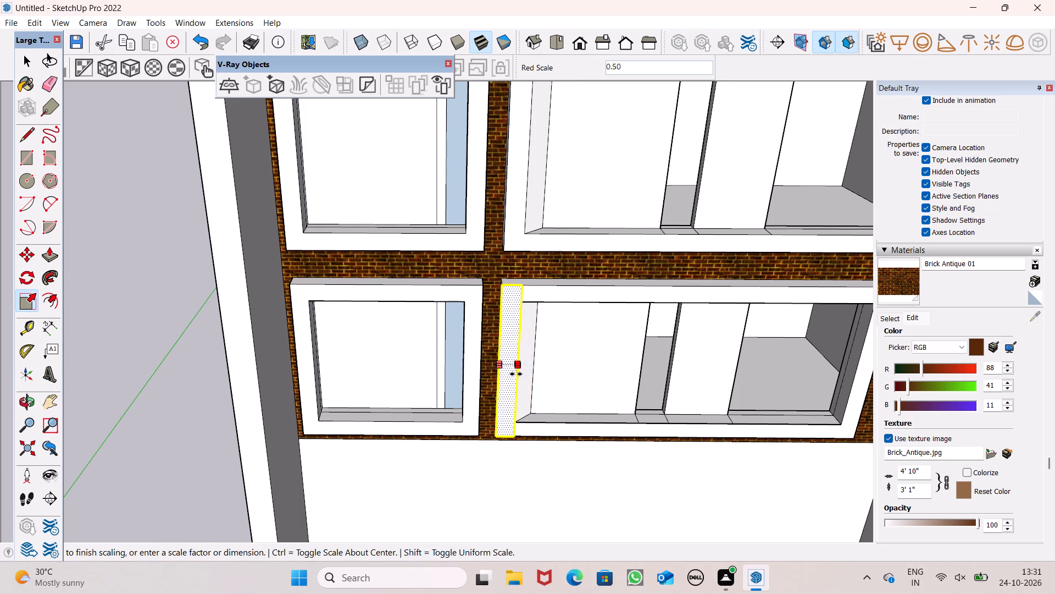
left_click_drag(516, 374, 515, 378)
left_click_drag(515, 378, 514, 378)
key("space")
scroll(488, 358, "down", 5)
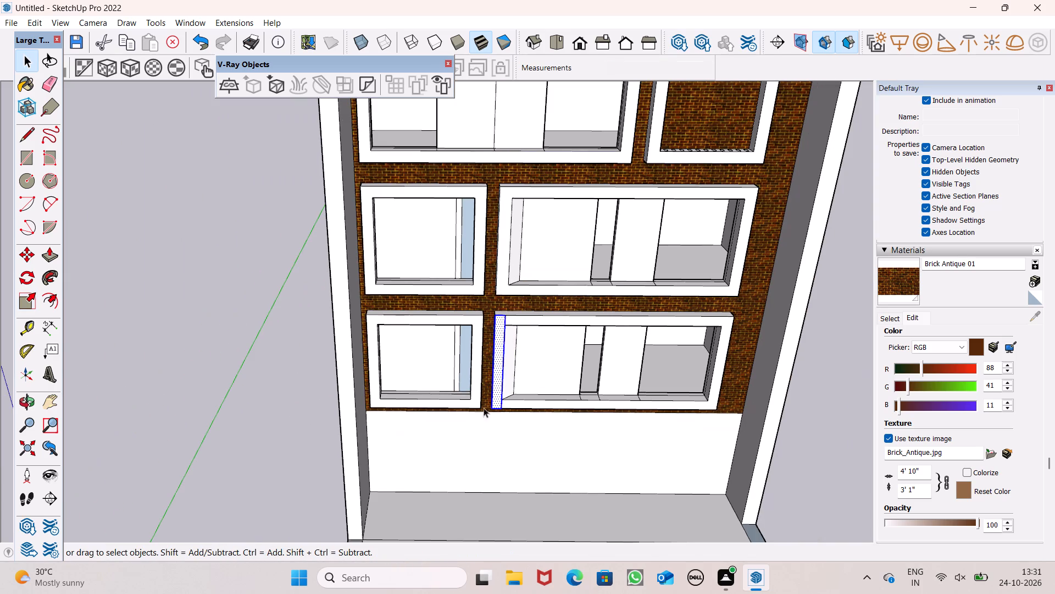
key("space")
left_click(276, 378)
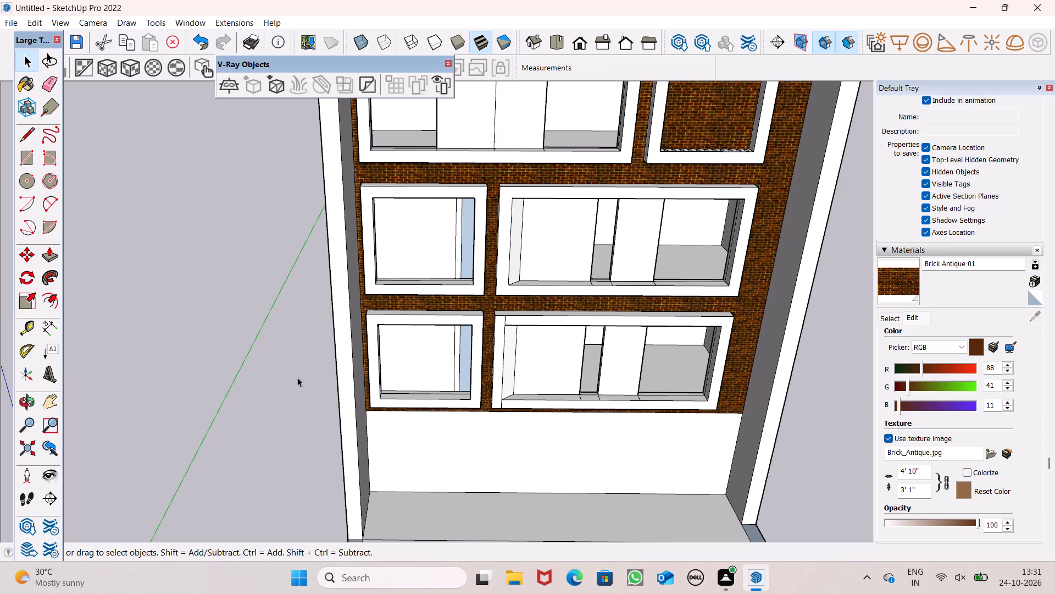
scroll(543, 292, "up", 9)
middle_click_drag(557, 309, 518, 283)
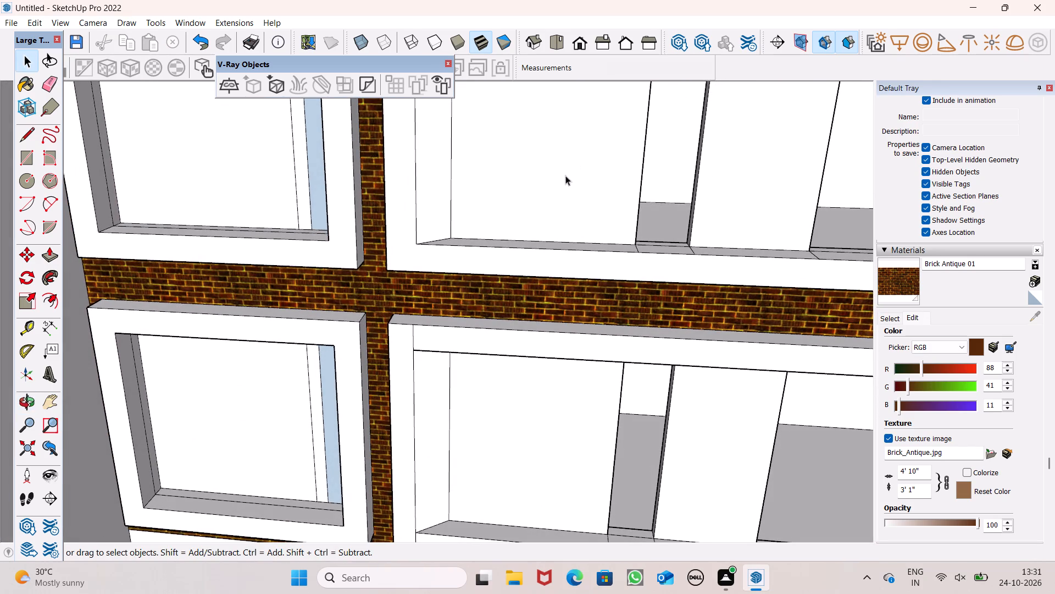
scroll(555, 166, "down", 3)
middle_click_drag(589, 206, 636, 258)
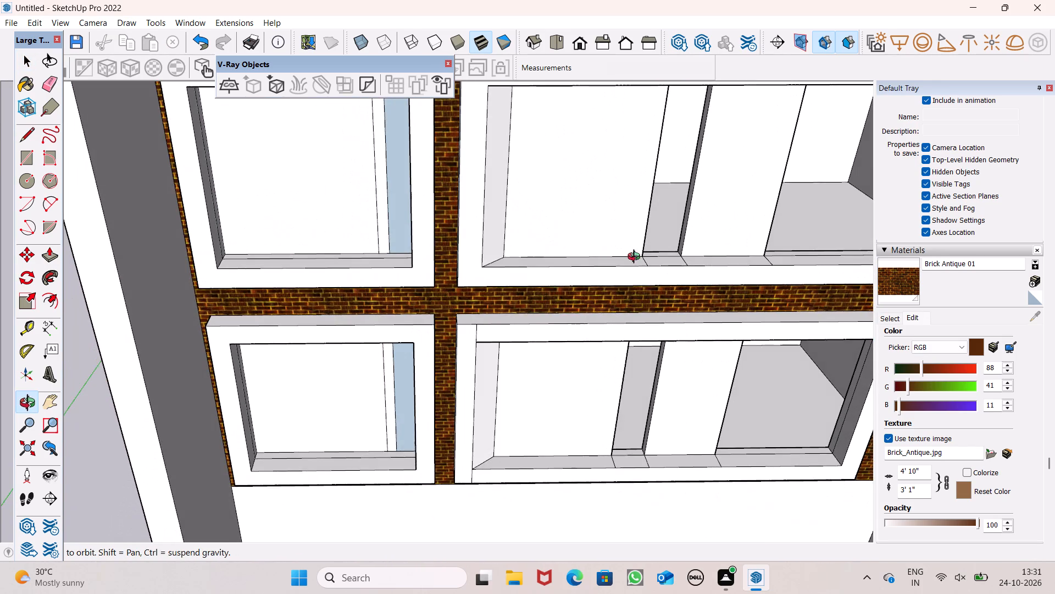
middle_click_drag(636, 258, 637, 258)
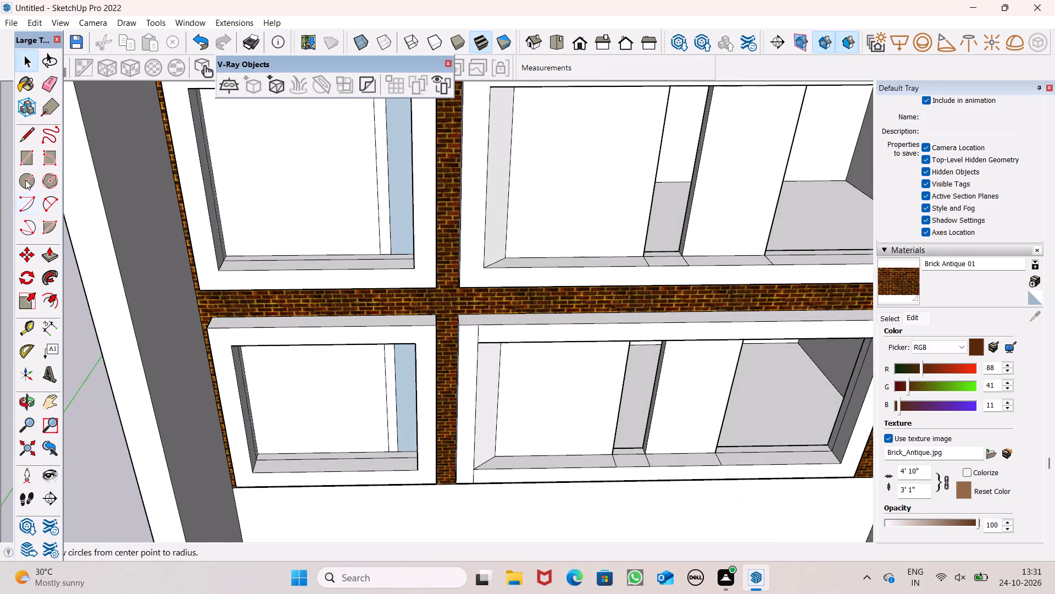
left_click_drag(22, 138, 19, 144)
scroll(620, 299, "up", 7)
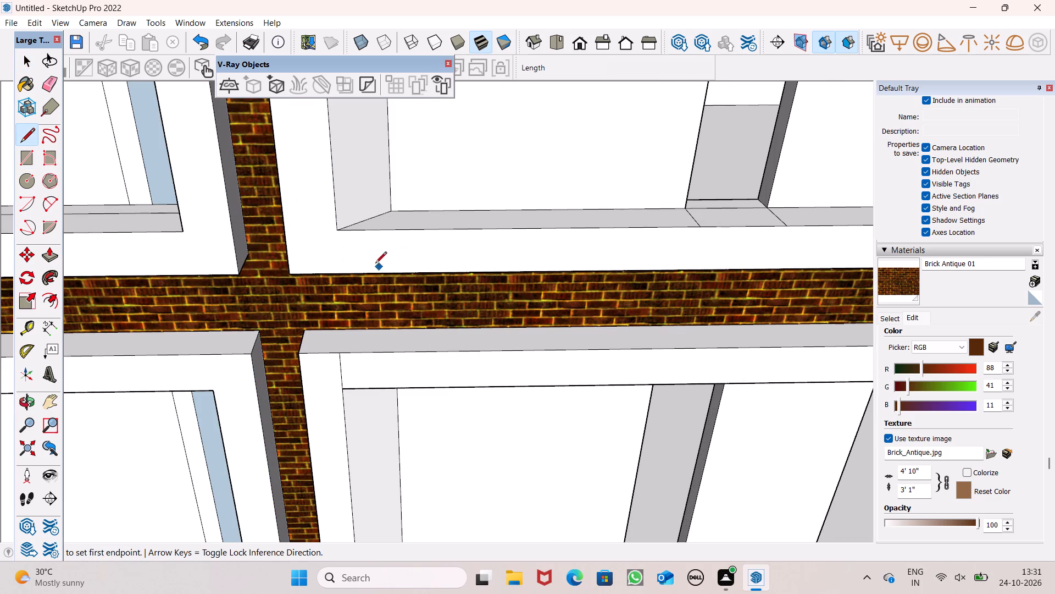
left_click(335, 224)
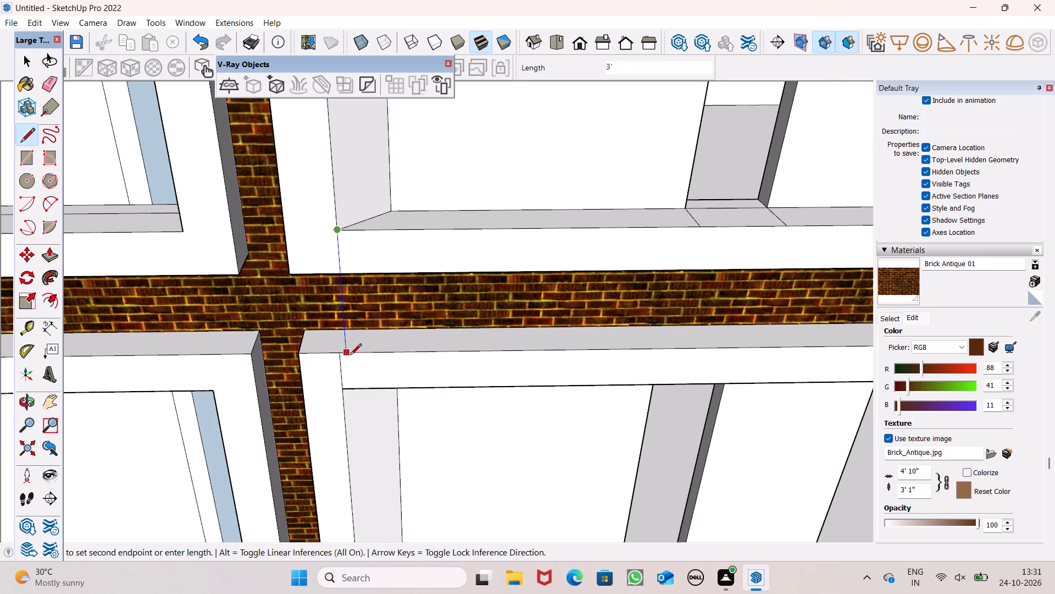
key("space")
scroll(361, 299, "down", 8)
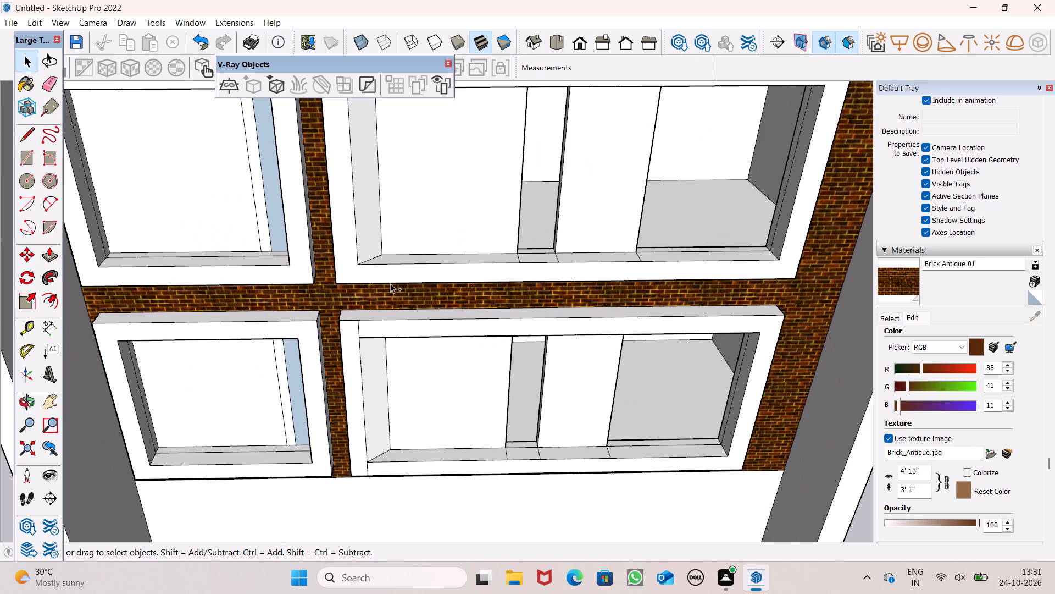
Undo the lower wide frame's left strip scaling, rescale the strip along red to about 0.43, and clear the selection.
key("ctrl+z")
scroll(393, 296, "down", 2)
double_click(375, 351)
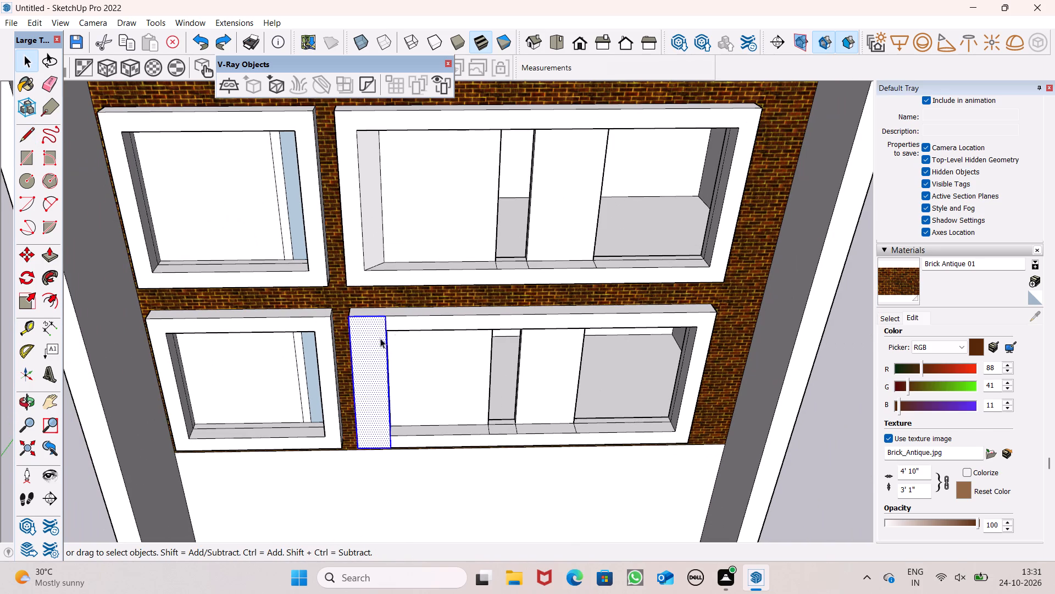
scroll(414, 293, "down", 1)
left_click(36, 298)
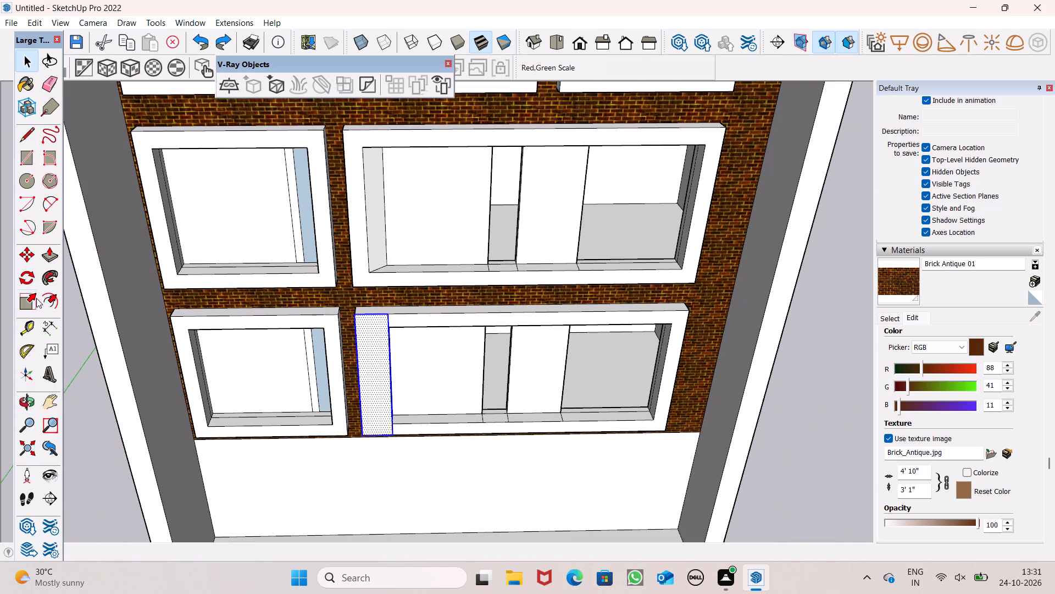
scroll(342, 390, "up", 6)
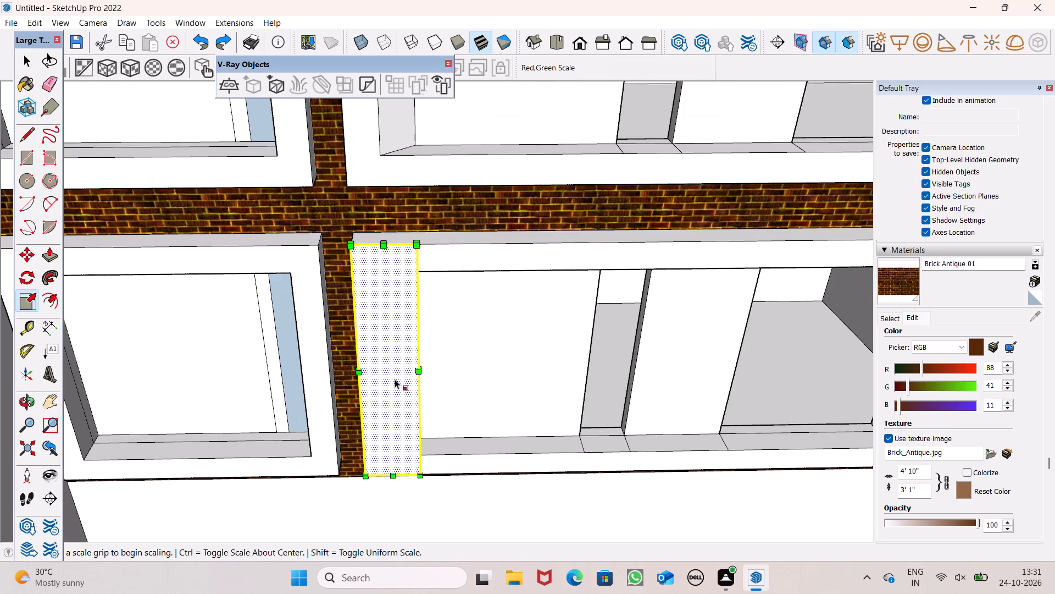
left_click_drag(418, 372, 387, 378)
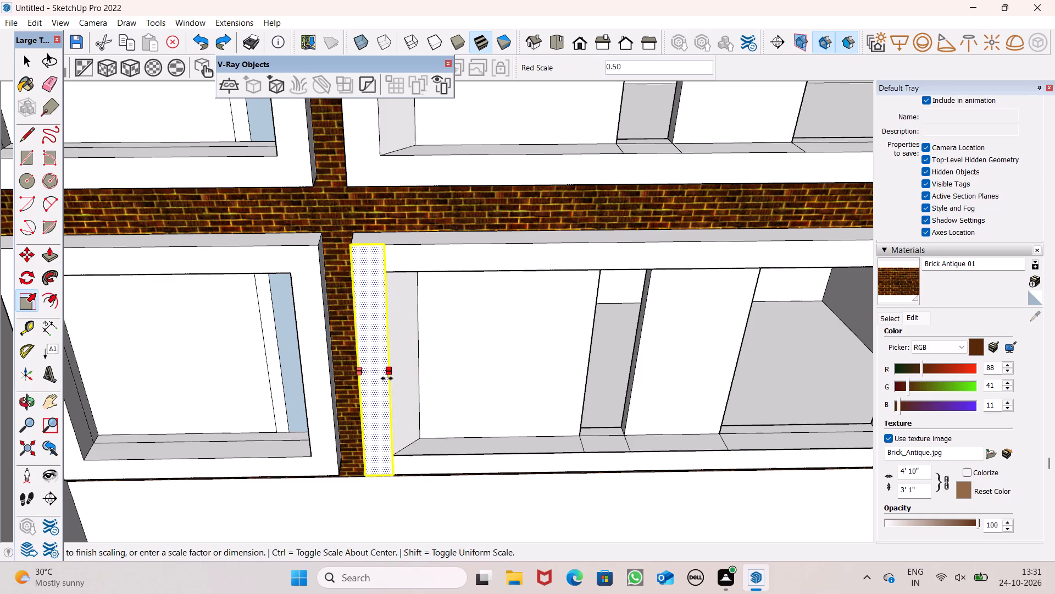
left_click_drag(387, 378, 385, 384)
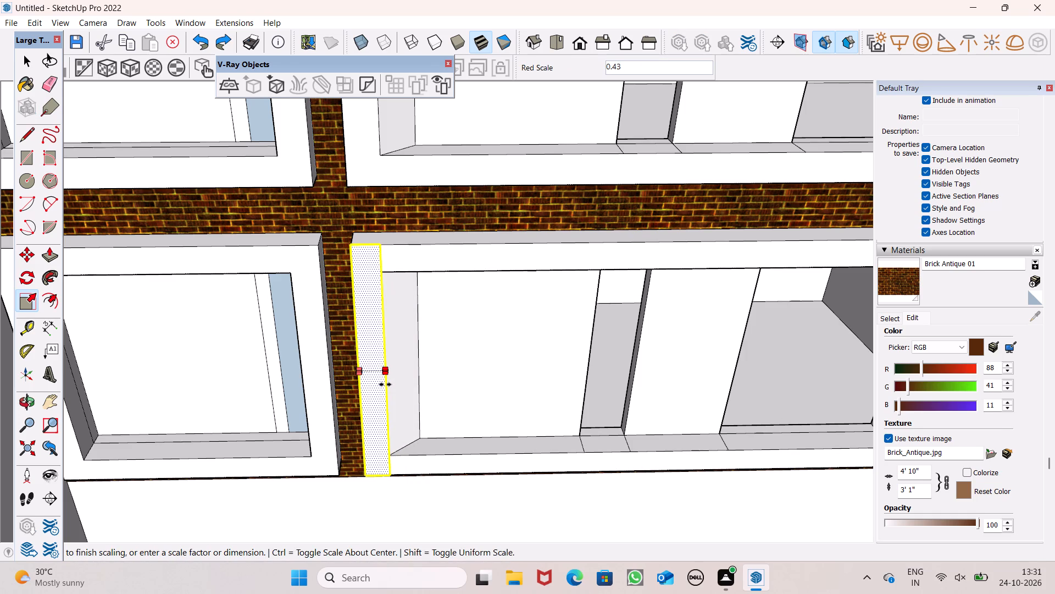
left_click_drag(385, 384, 385, 384)
scroll(442, 310, "down", 7)
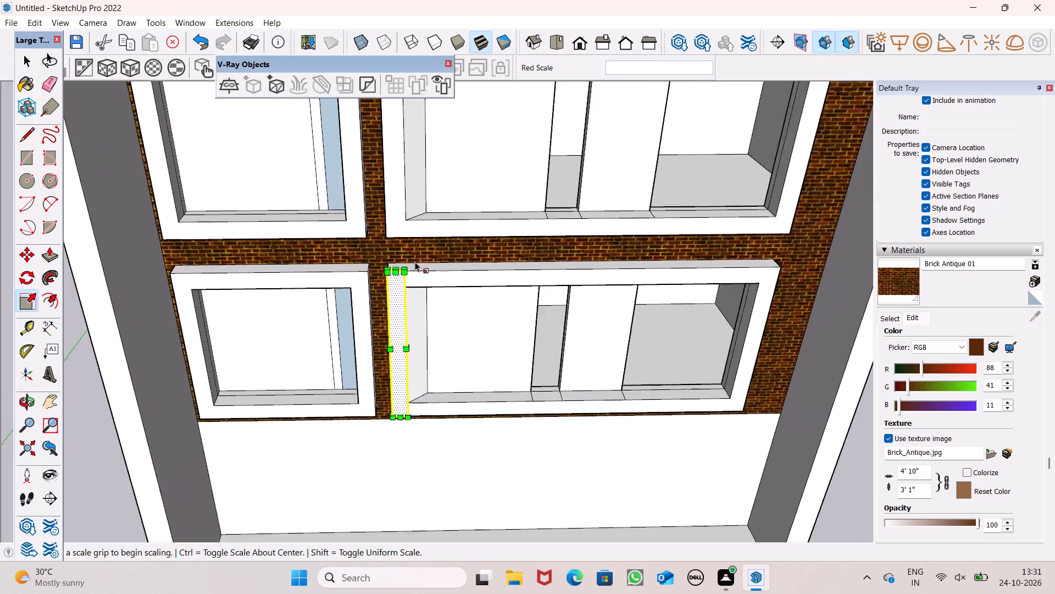
scroll(415, 262, "down", 2)
key("space")
scroll(424, 277, "down", 4)
left_click(805, 355)
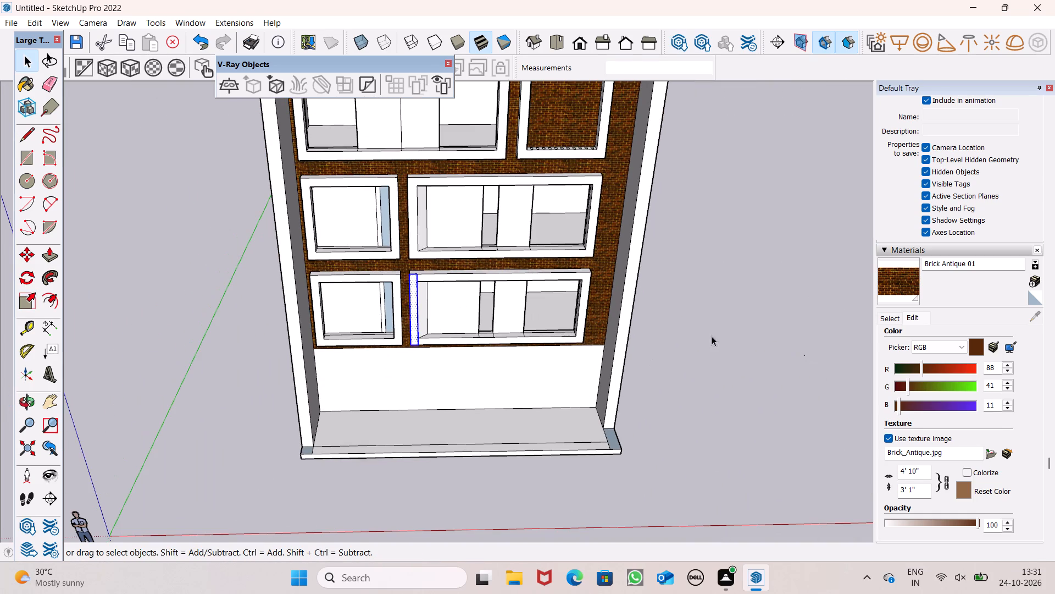
Erase the two short seam lines above and below the opening's left edge on the lower wide frame's front.
scroll(491, 263, "up", 7)
scroll(387, 283, "up", 6)
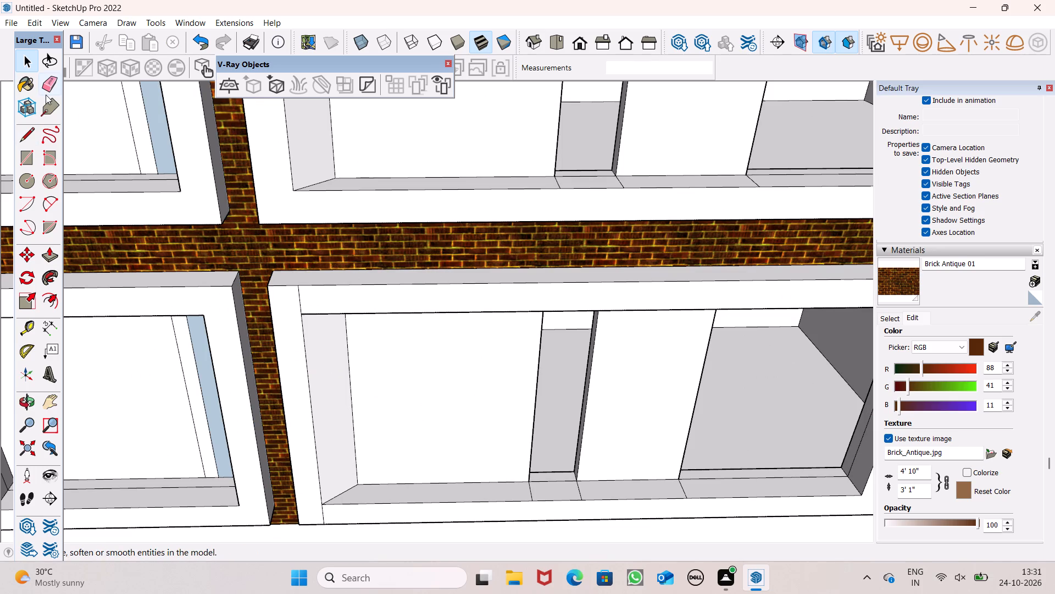
left_click(48, 84)
scroll(197, 265, "up", 3)
left_click_drag(327, 306, 329, 309)
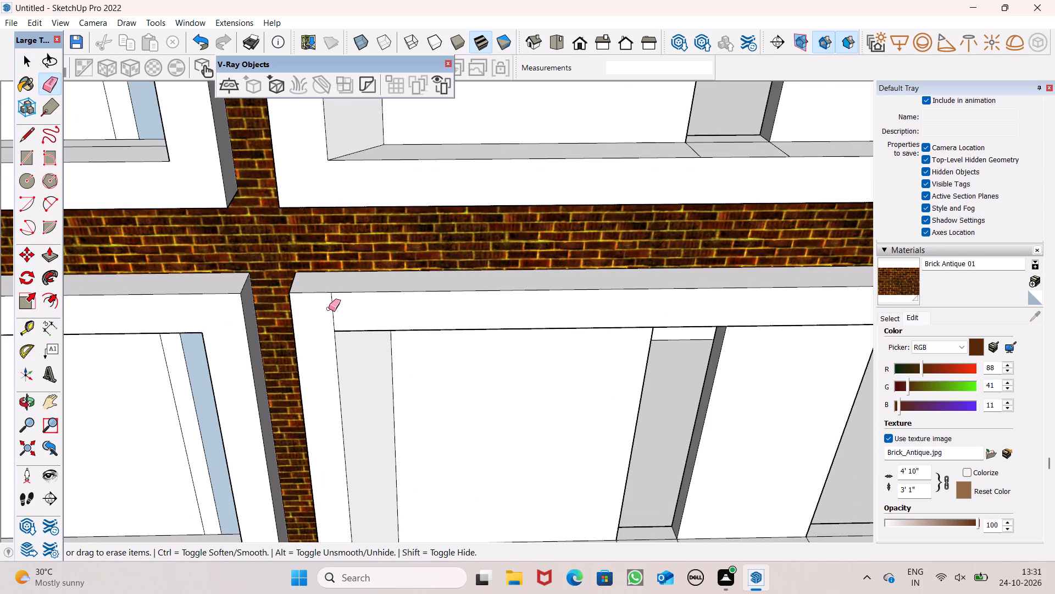
left_click_drag(329, 309, 339, 313)
scroll(377, 195, "down", 7)
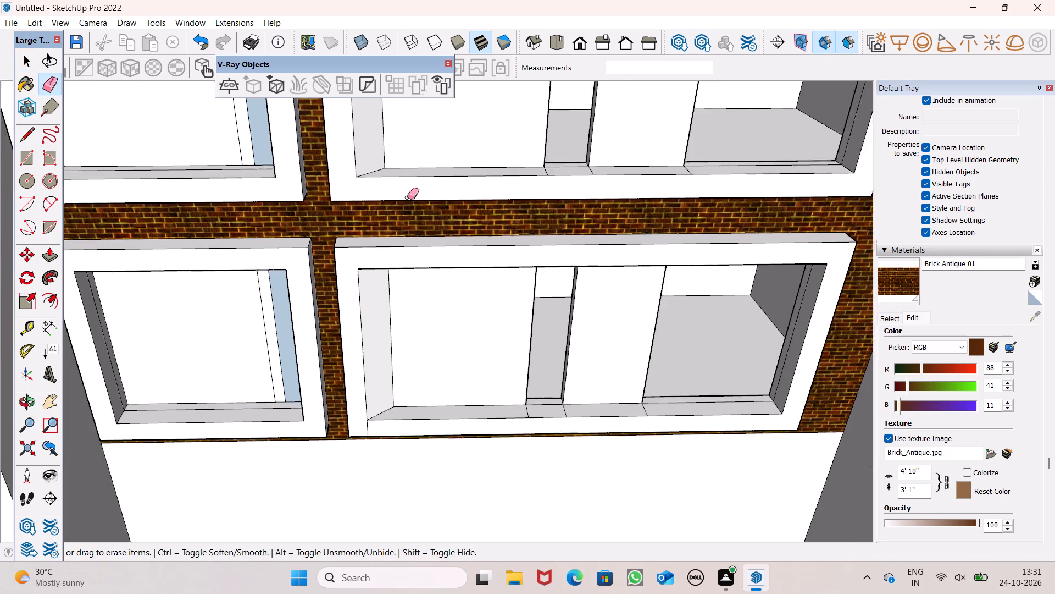
scroll(407, 197, "down", 2)
scroll(364, 382, "up", 6)
left_click_drag(379, 398, 384, 397)
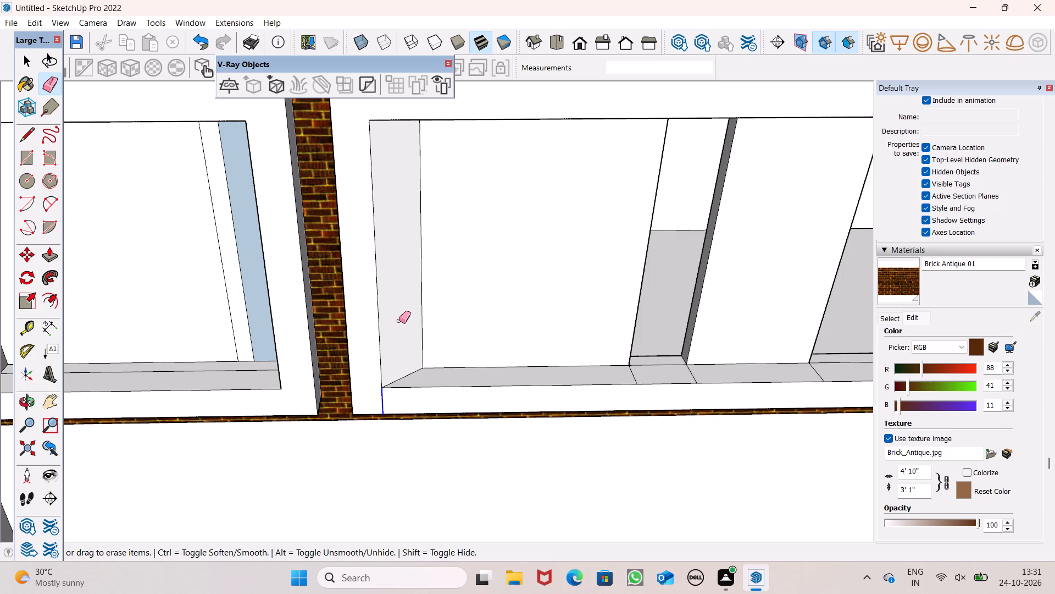
scroll(375, 338, "down", 9)
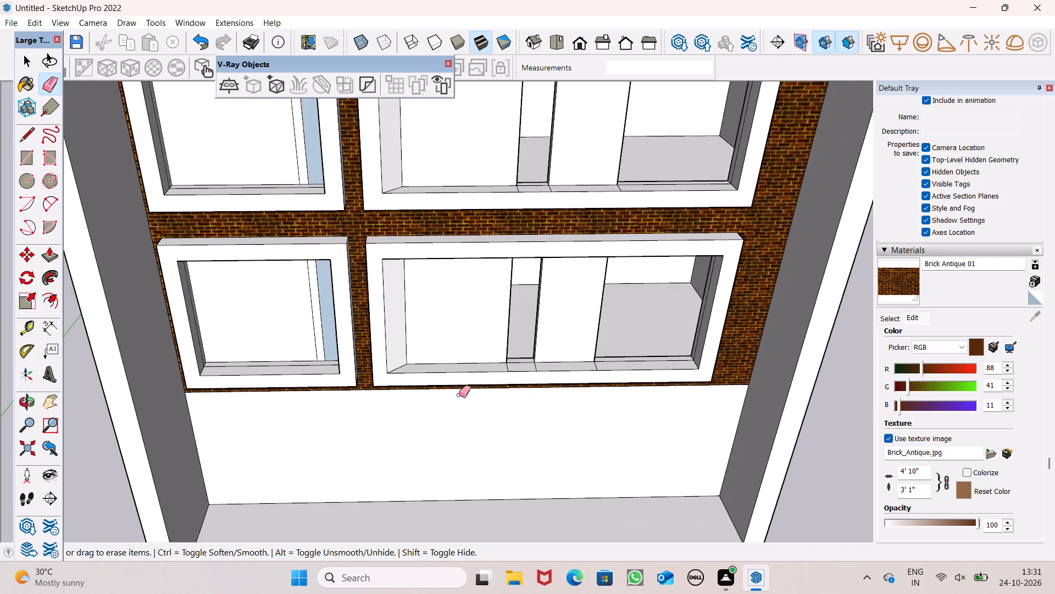
middle_click_drag(452, 375, 476, 350)
scroll(455, 351, "up", 2)
key("space")
Examine the whole brick front and its window frames from several distances and angles, comparing the frames across the storeys.
scroll(464, 358, "down", 2)
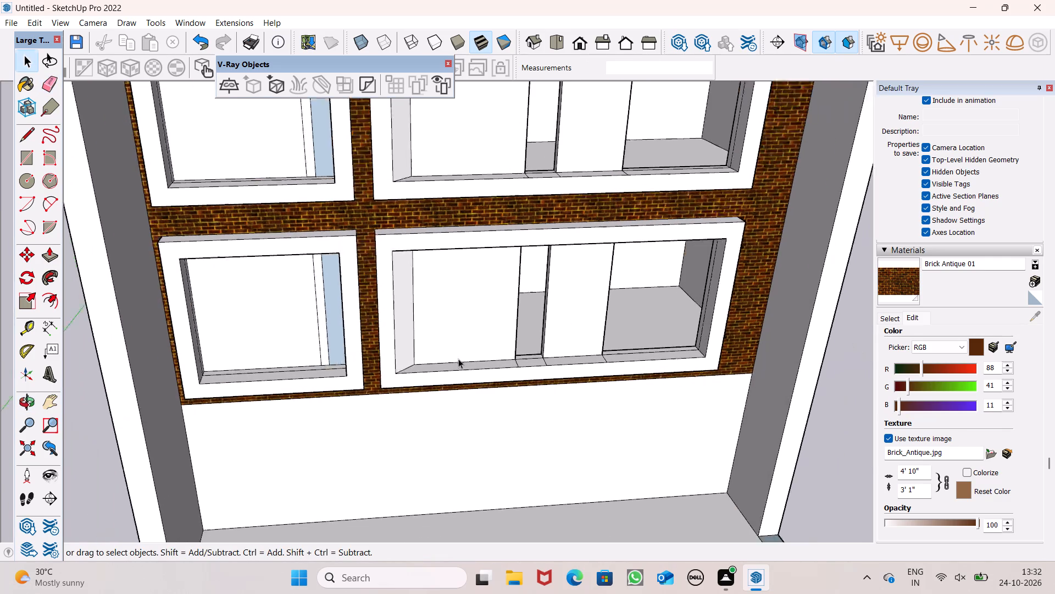
scroll(458, 359, "down", 2)
scroll(468, 358, "up", 1)
scroll(449, 342, "down", 2)
middle_click_drag(479, 360, 427, 364)
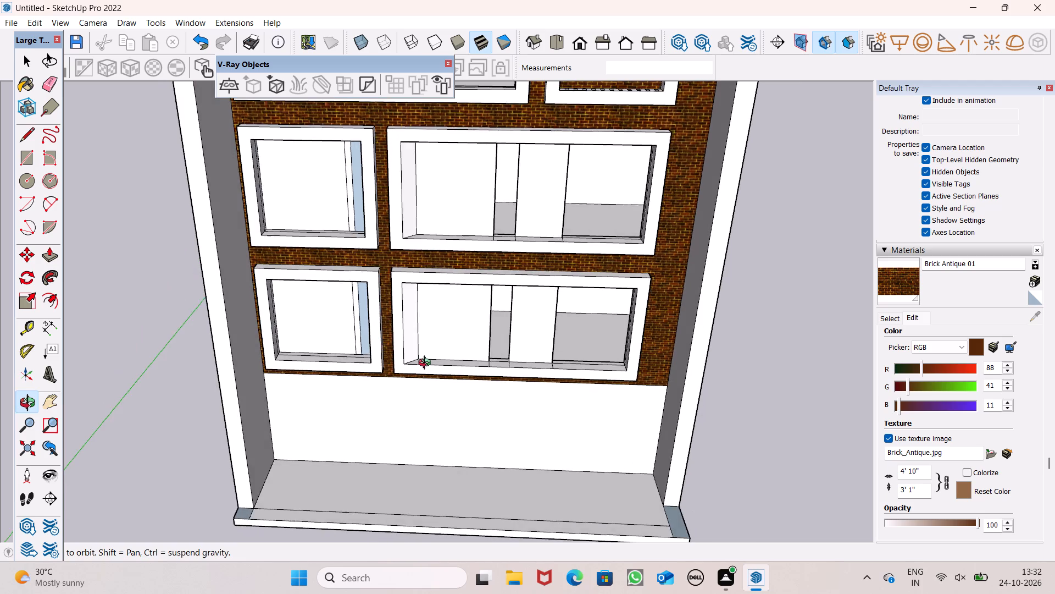
middle_click_drag(427, 364, 426, 364)
scroll(426, 364, "up", 1)
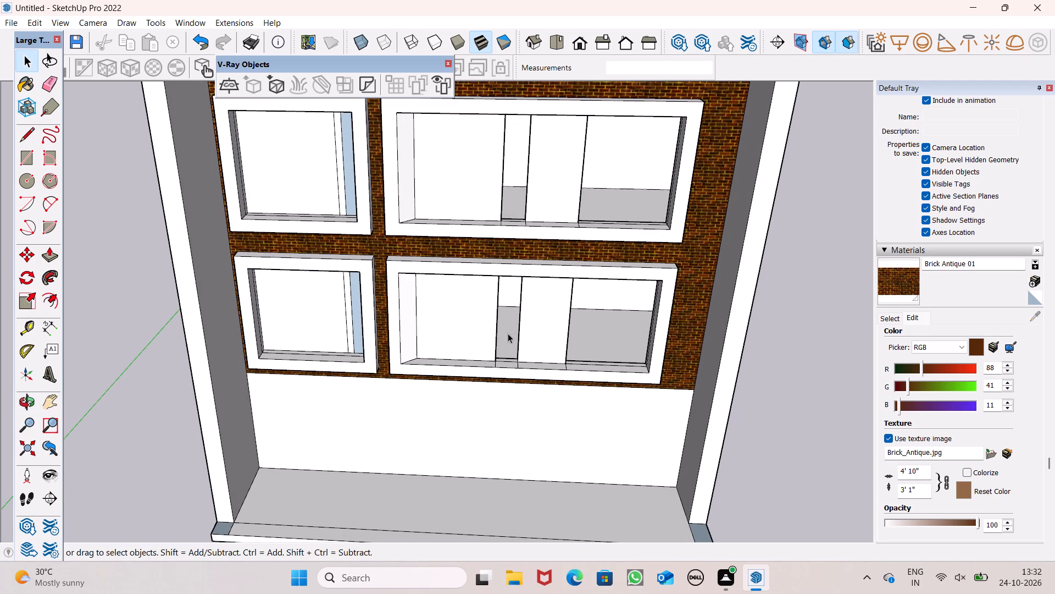
scroll(504, 345, "down", 3)
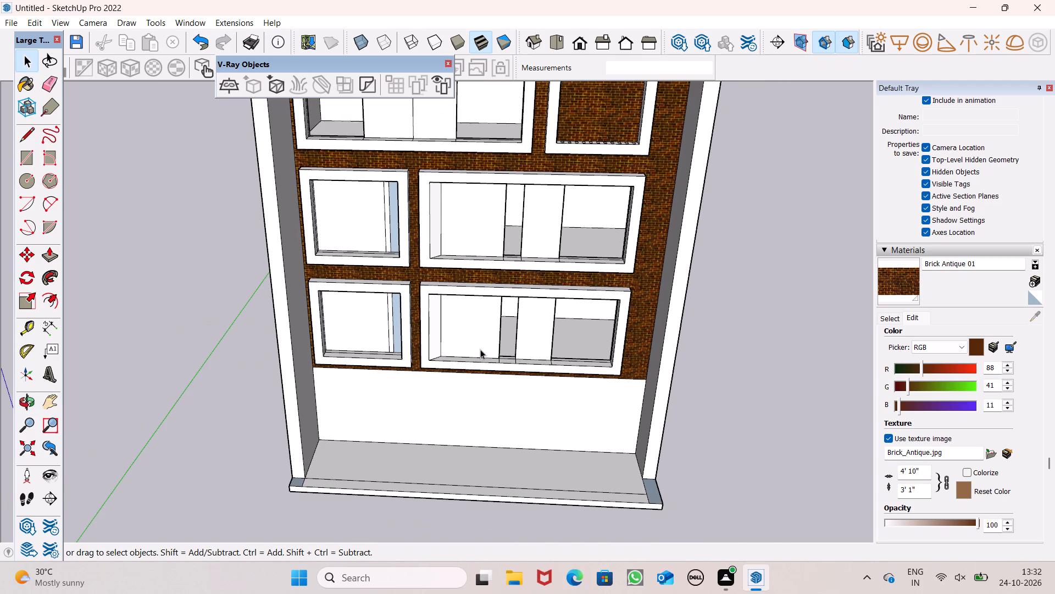
scroll(479, 349, "down", 3)
scroll(454, 249, "down", 7)
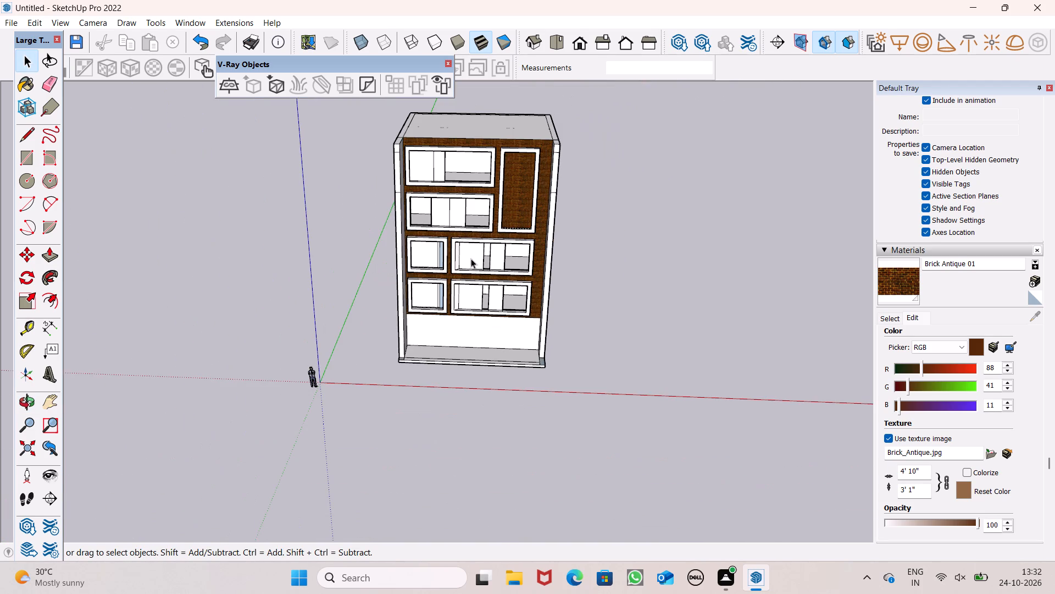
scroll(499, 156, "up", 6)
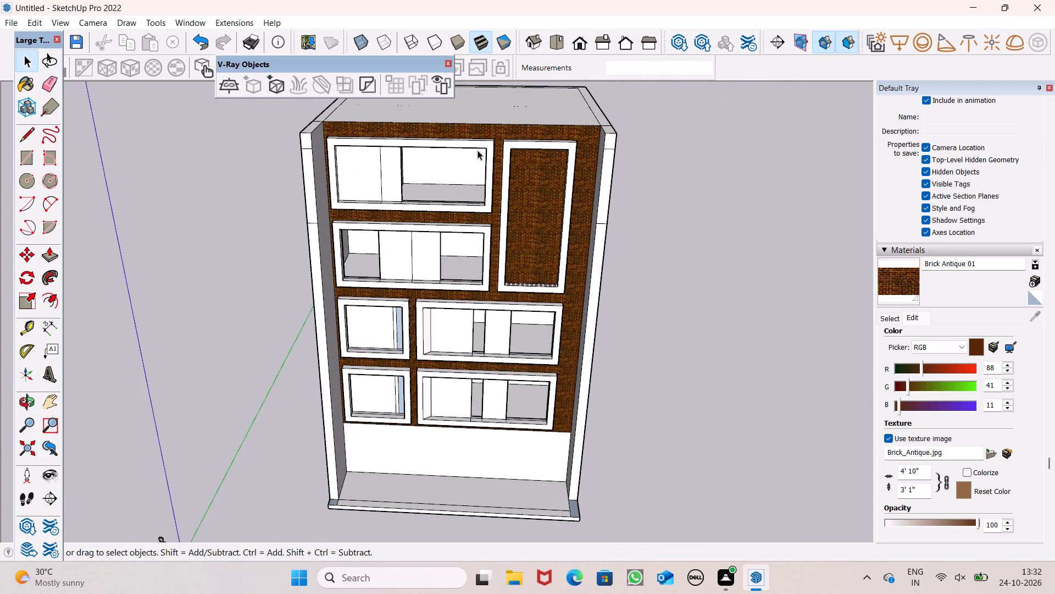
scroll(477, 150, "up", 7)
middle_click_drag(588, 237, 570, 240)
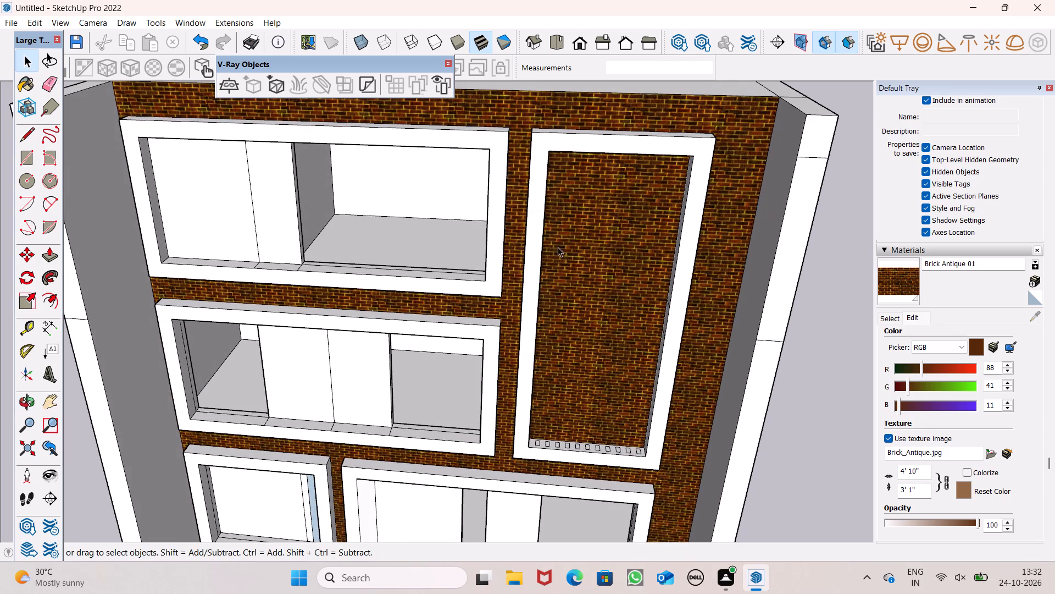
scroll(511, 251, "down", 2)
scroll(574, 271, "up", 1)
middle_click_drag(574, 271, 551, 266)
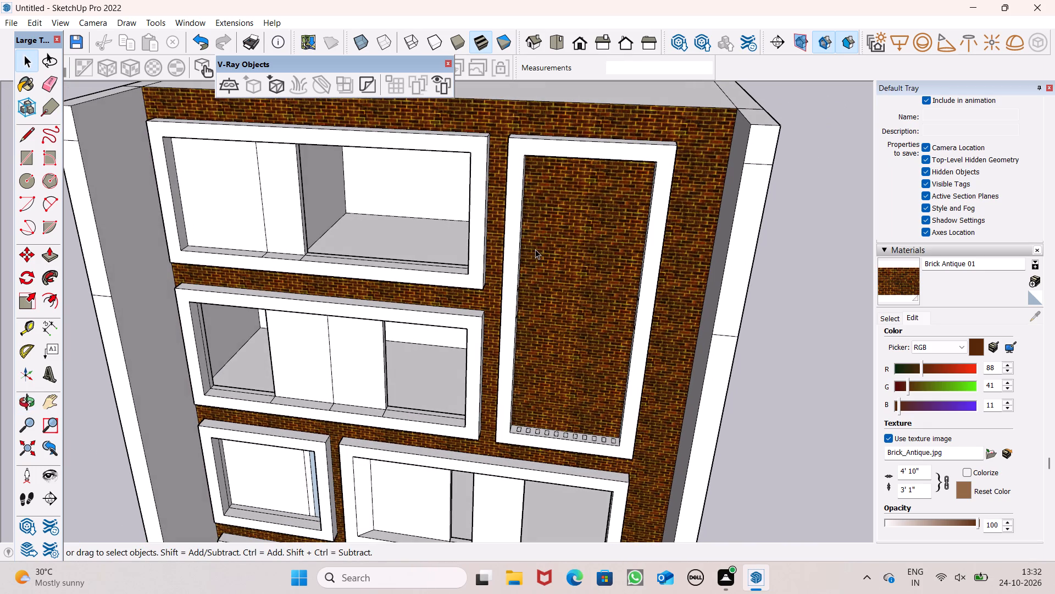
scroll(545, 248, "down", 5)
middle_click_drag(555, 260, 587, 228)
scroll(589, 237, "down", 4)
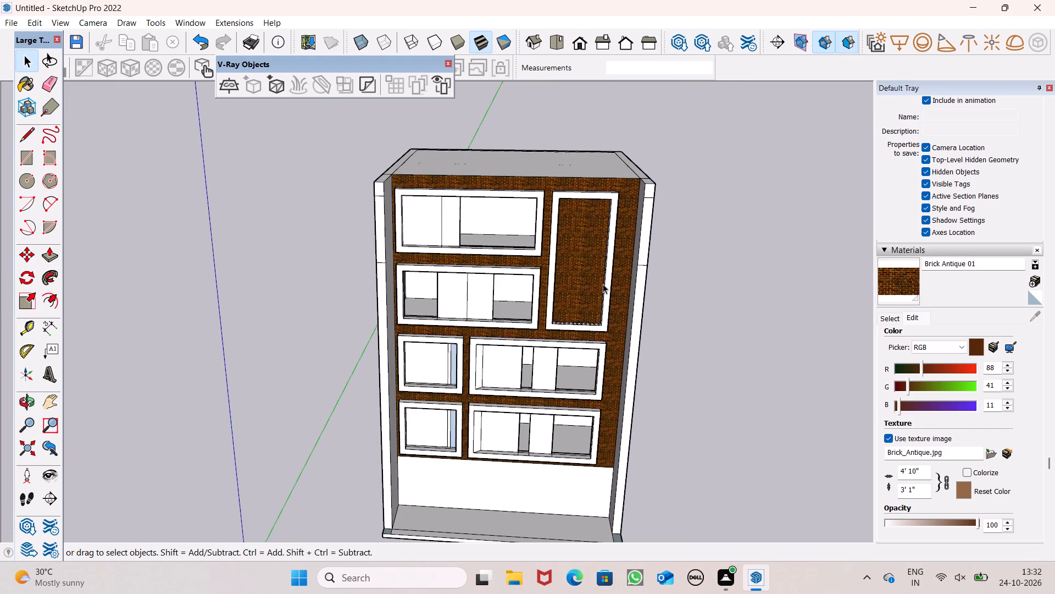
scroll(603, 284, "down", 6)
scroll(604, 299, "up", 6)
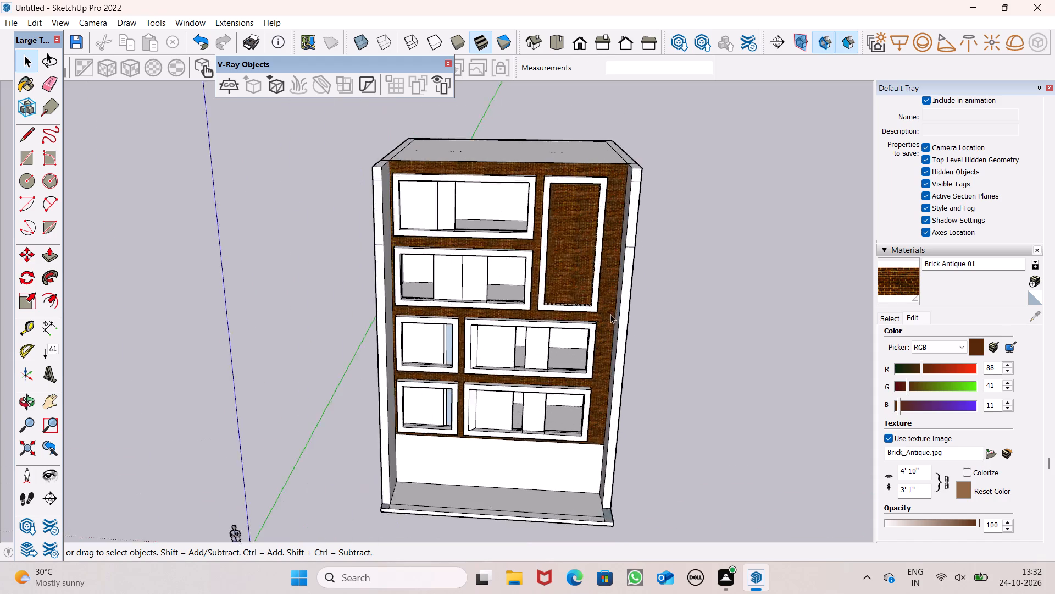
scroll(610, 314, "up", 1)
scroll(628, 362, "up", 1)
middle_click_drag(624, 364, 543, 337)
scroll(567, 372, "up", 6)
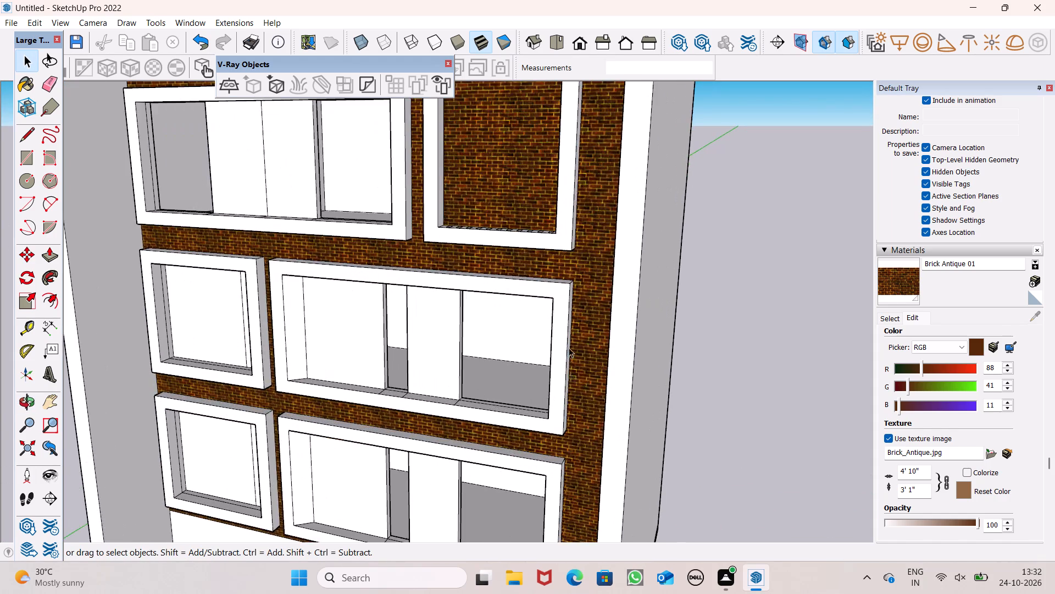
scroll(569, 347, "down", 4)
middle_click_drag(572, 387, 685, 399)
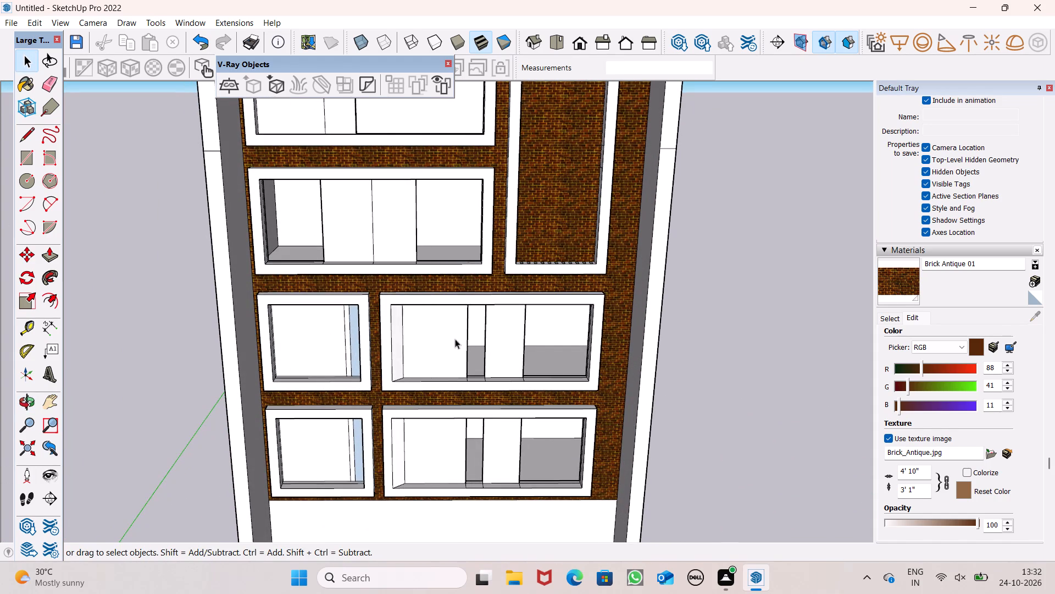
Push/Pull the lower wide frame's right side face outward about 9 3/16" over the brick wall.
left_click_drag(49, 254, 55, 254)
scroll(386, 337, "down", 4)
middle_click_drag(558, 446, 438, 407)
scroll(438, 408, "up", 8)
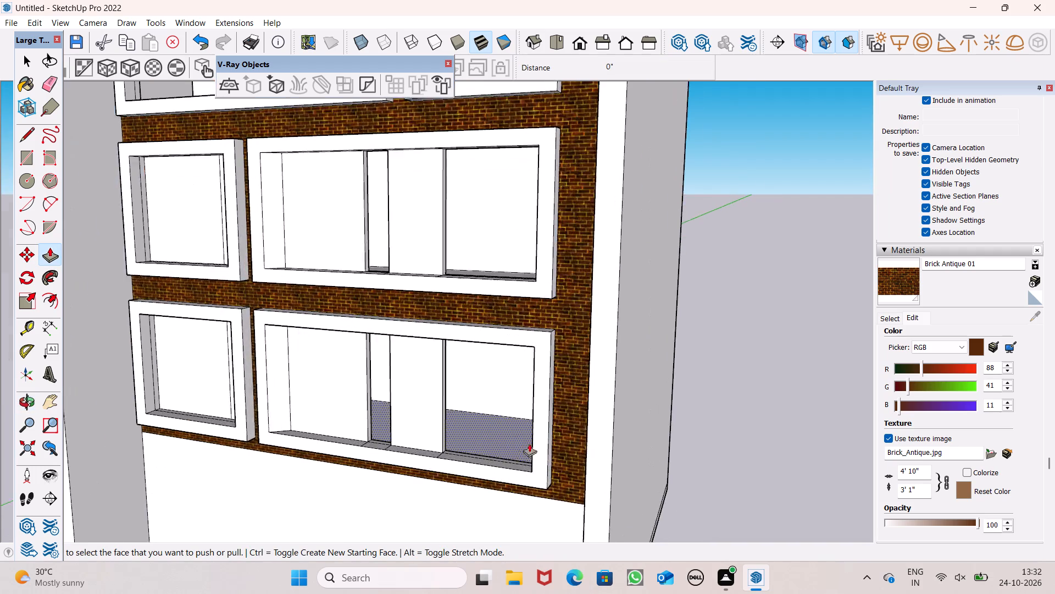
scroll(567, 446, "up", 7)
left_click_drag(546, 460, 573, 474)
Push/Pull the lower wide frame's right side face by about another 1 5/8".
scroll(536, 404, "down", 7)
middle_click_drag(537, 405, 605, 486)
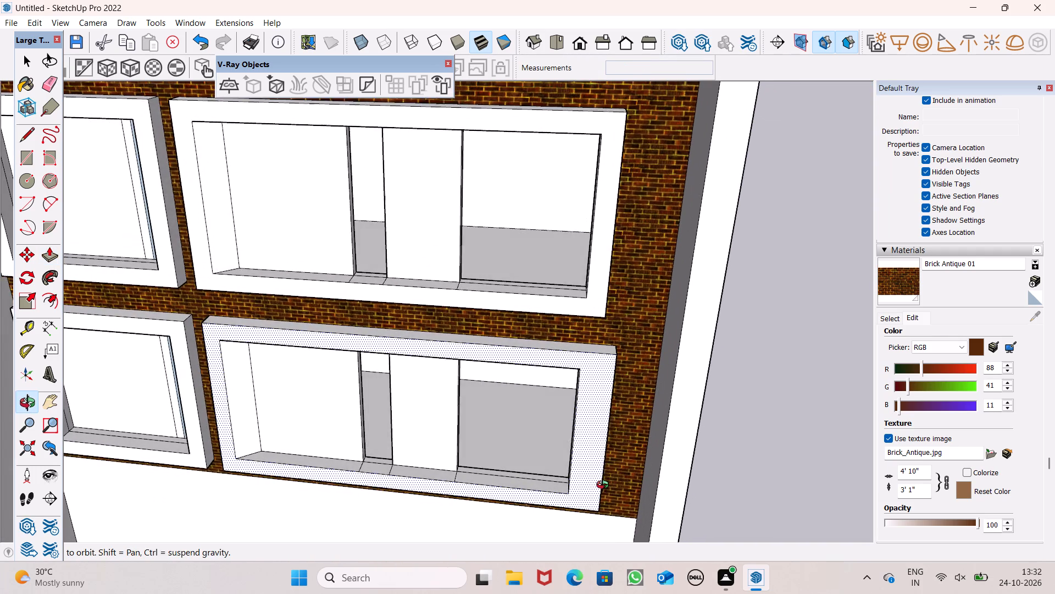
middle_click_drag(605, 486, 734, 507)
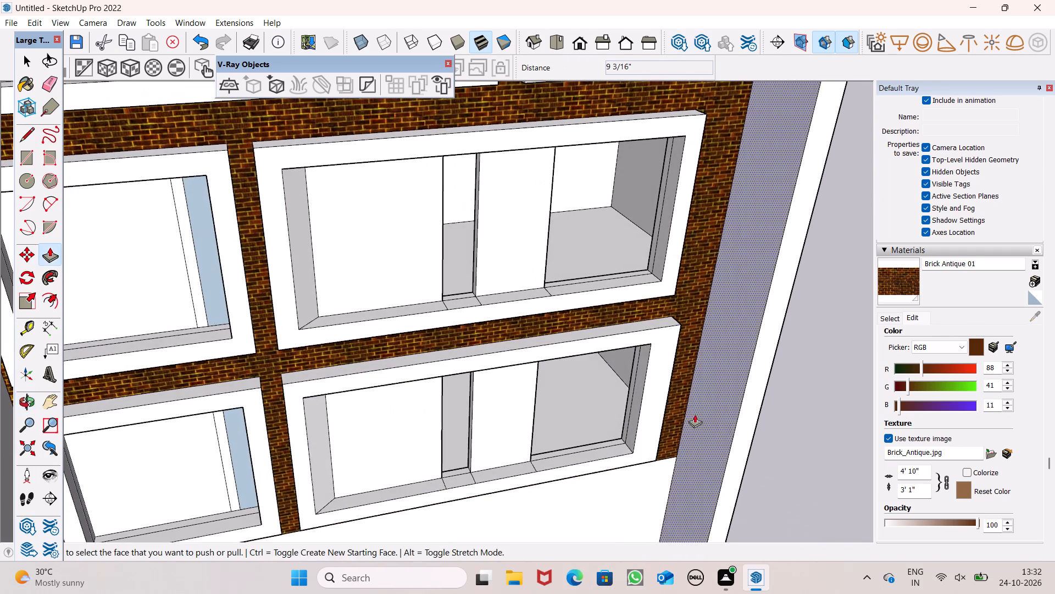
middle_click_drag(663, 408, 485, 418)
scroll(485, 418, "up", 1)
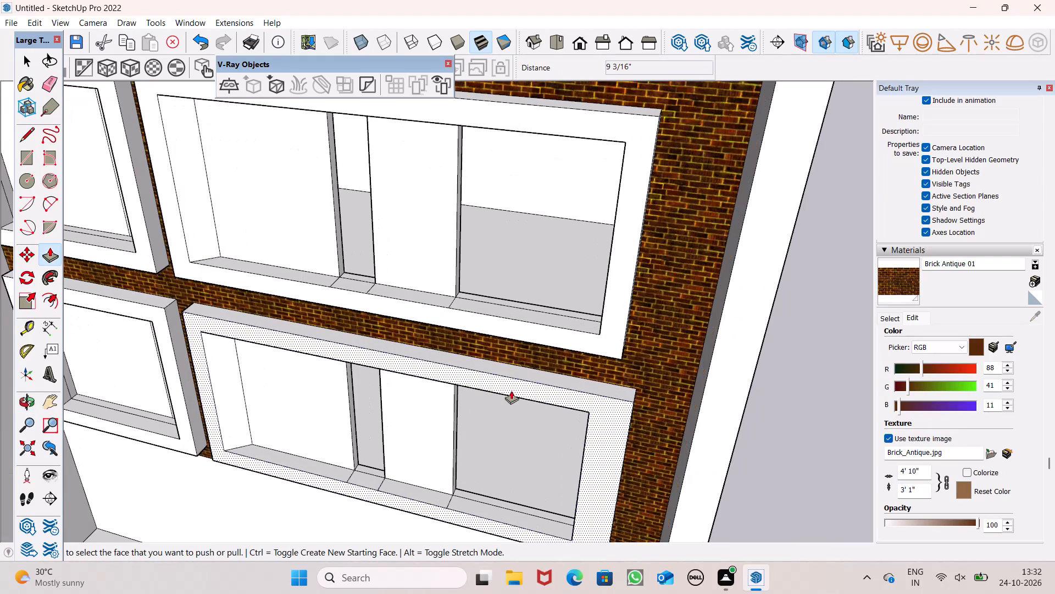
scroll(511, 391, "down", 5)
scroll(563, 444, "up", 6)
middle_click_drag(599, 453, 543, 439)
scroll(544, 439, "up", 4)
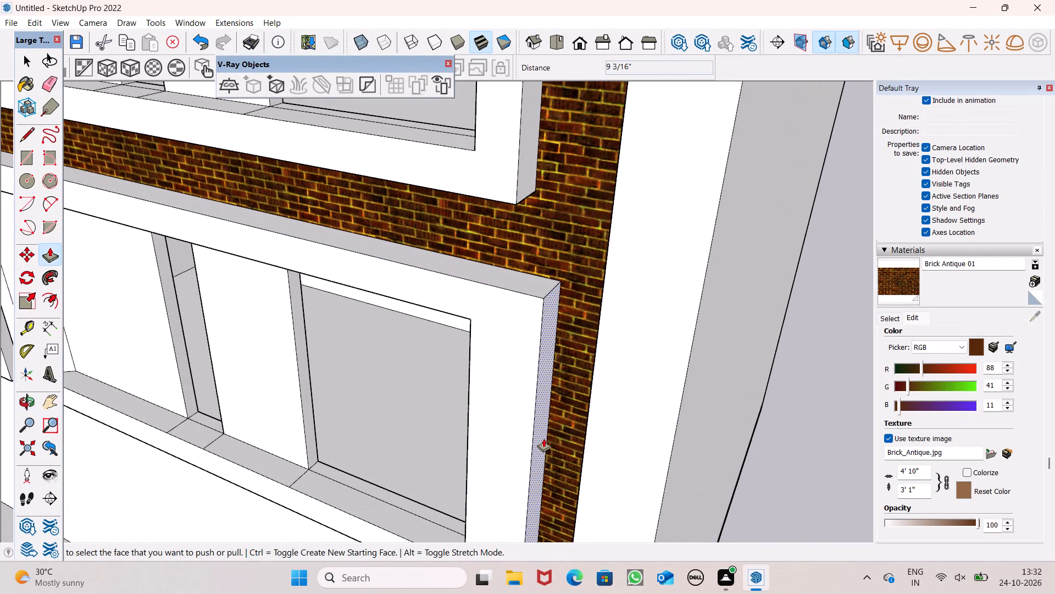
scroll(543, 438, "up", 1)
left_click_drag(538, 442, 543, 446)
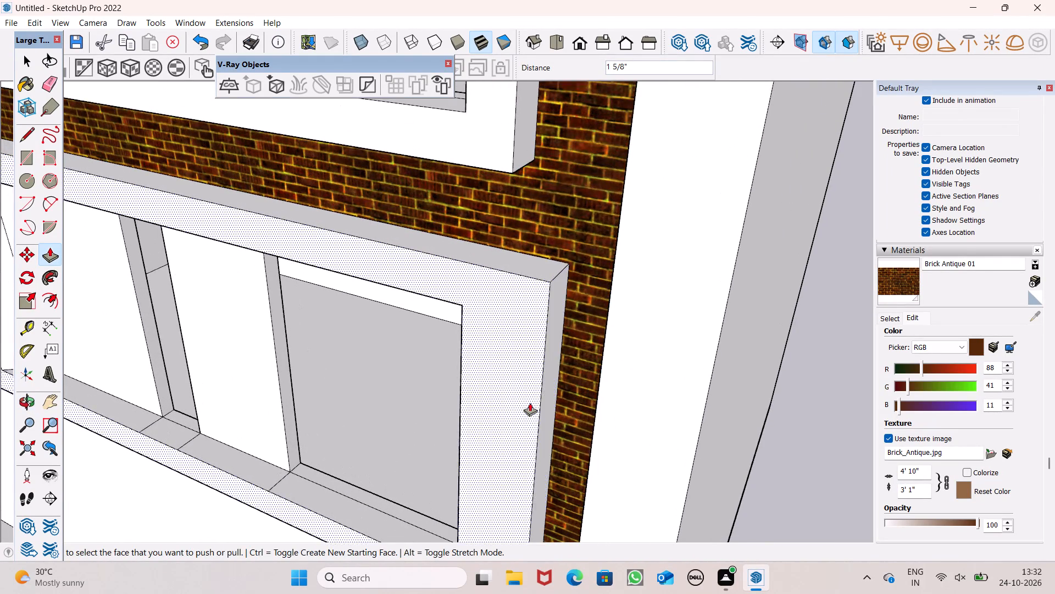
scroll(547, 333, "down", 5)
middle_click_drag(564, 363, 654, 366)
scroll(564, 363, "up", 1)
key("space")
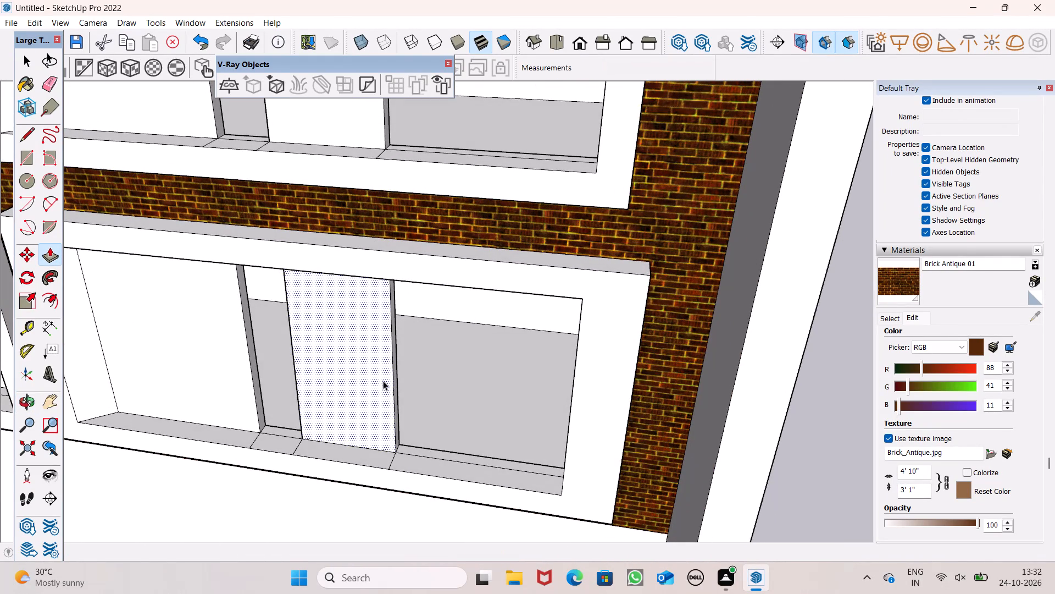
Push/Pull the lower wide frame's right side face outward by about another 15/16".
scroll(473, 386, "down", 3)
middle_click_drag(525, 426, 473, 402)
scroll(517, 408, "up", 7)
middle_click_drag(536, 423, 474, 437)
scroll(480, 423, "up", 1)
middle_click_drag(480, 422, 524, 438)
scroll(521, 439, "up", 3)
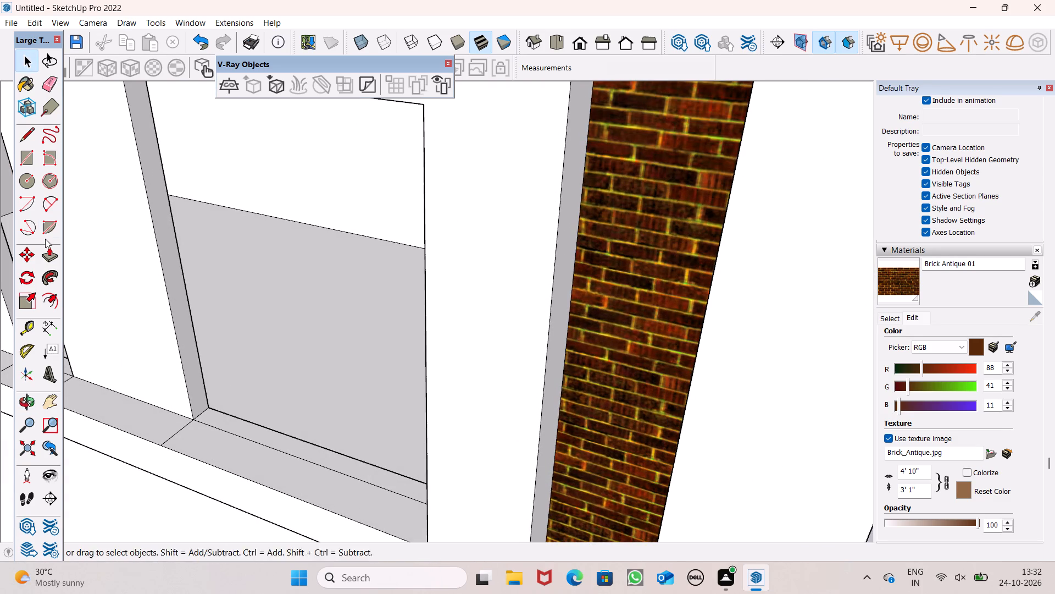
left_click_drag(50, 247, 49, 254)
scroll(507, 389, "up", 3)
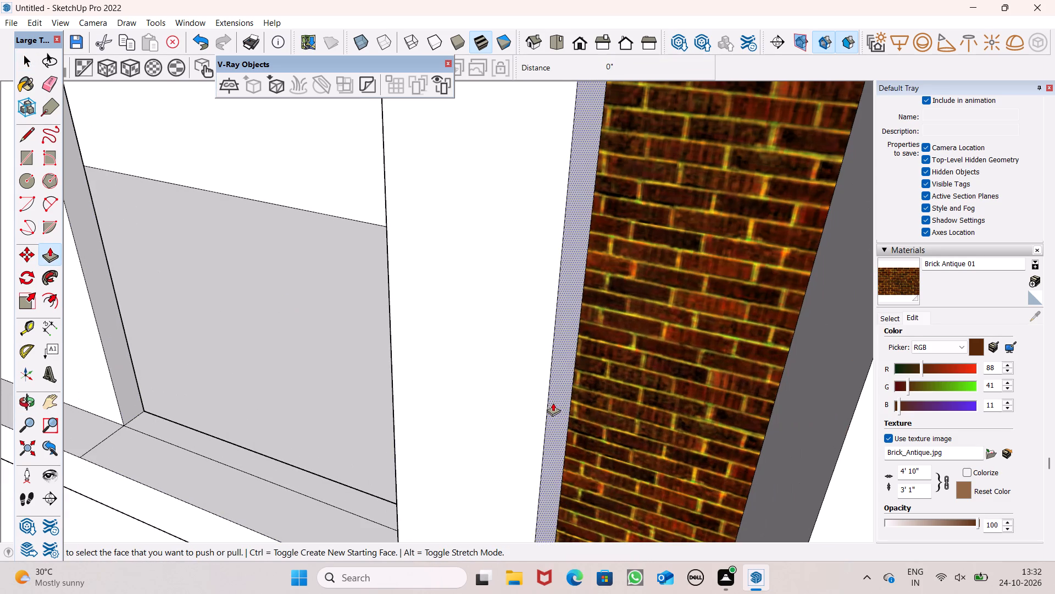
left_click_drag(553, 403, 559, 407)
scroll(546, 354, "down", 12)
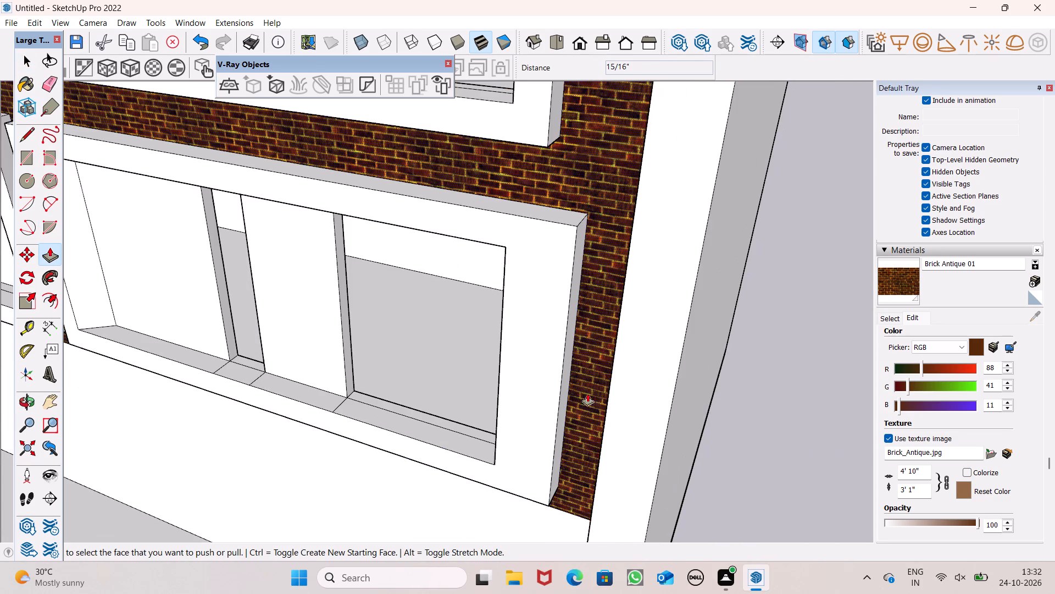
Push/Pull the right side face of the wide frame above outward 11 3/4", in line with the lower wide frame's side.
middle_click_drag(563, 293, 570, 361)
scroll(538, 233, "up", 5)
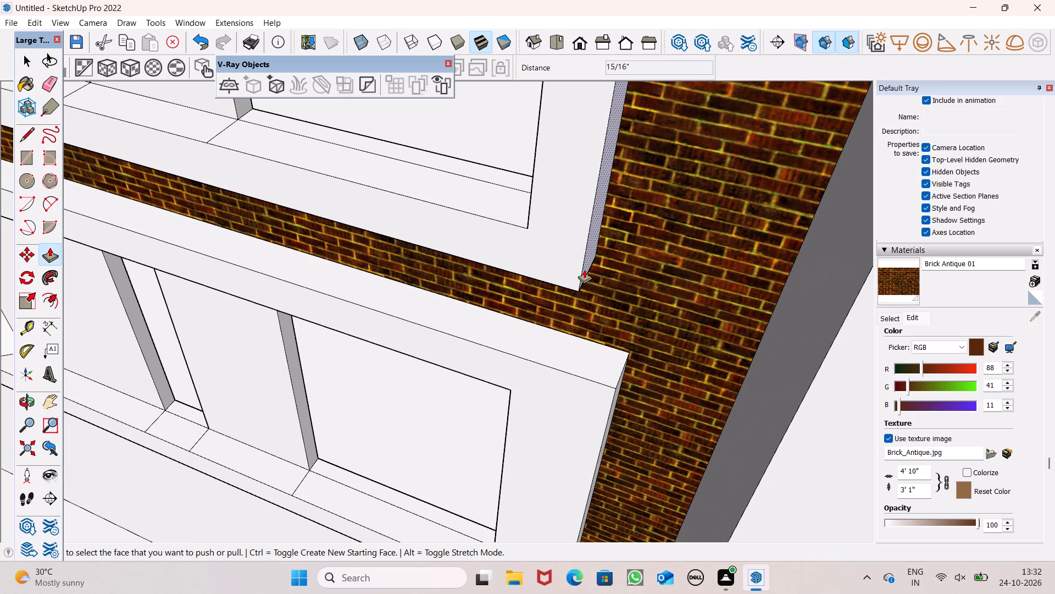
left_click_drag(586, 268, 622, 365)
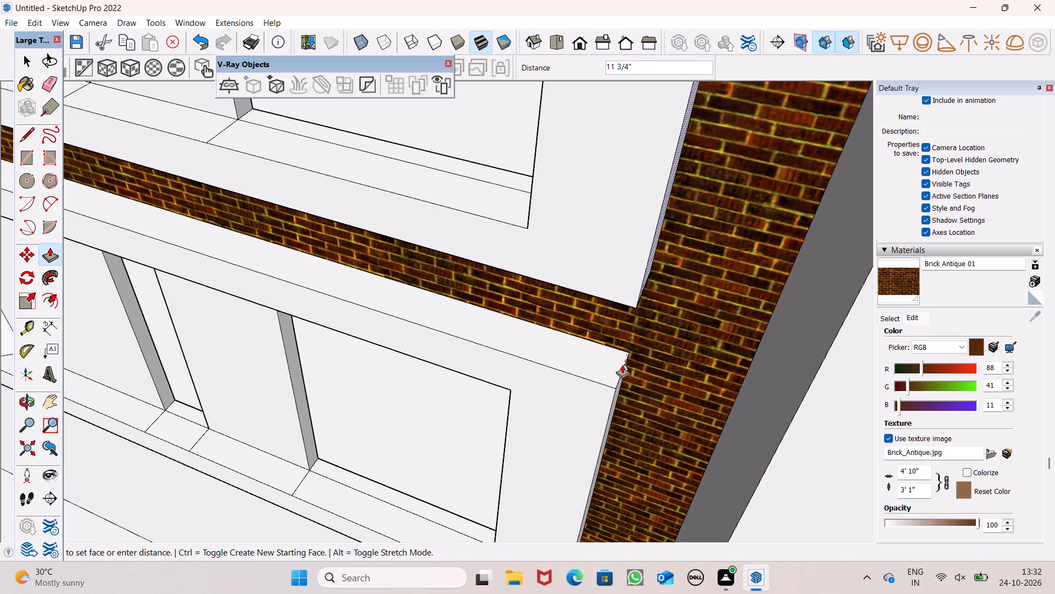
left_click_drag(622, 365, 622, 365)
scroll(603, 297, "down", 17)
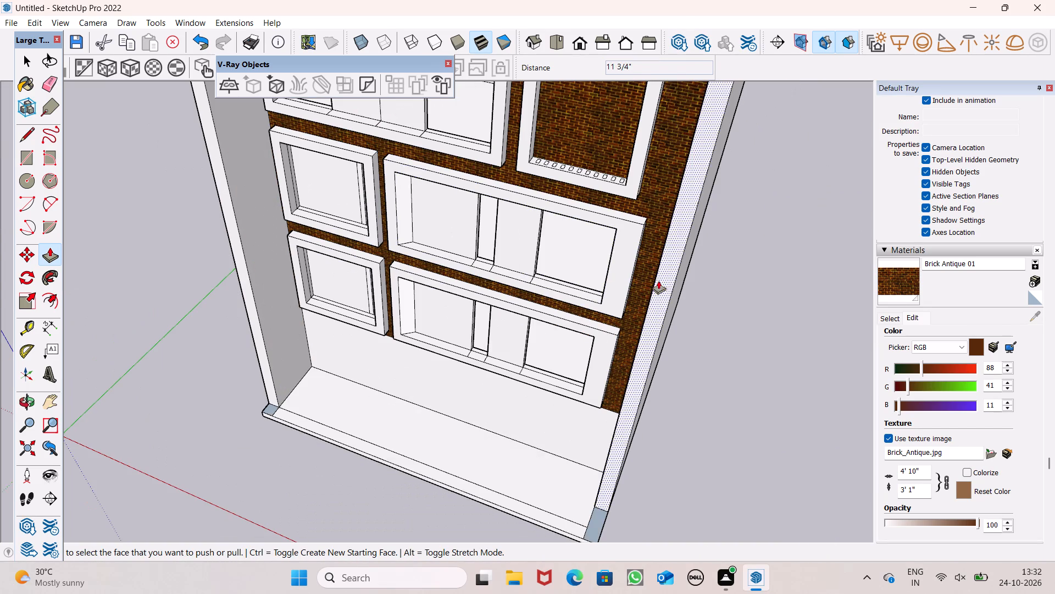
Push/Pull the tall brick-filled frame's outer right side face outward 11 3/4", in line with the wide frame below it.
scroll(607, 233, "down", 4)
scroll(621, 289, "down", 6)
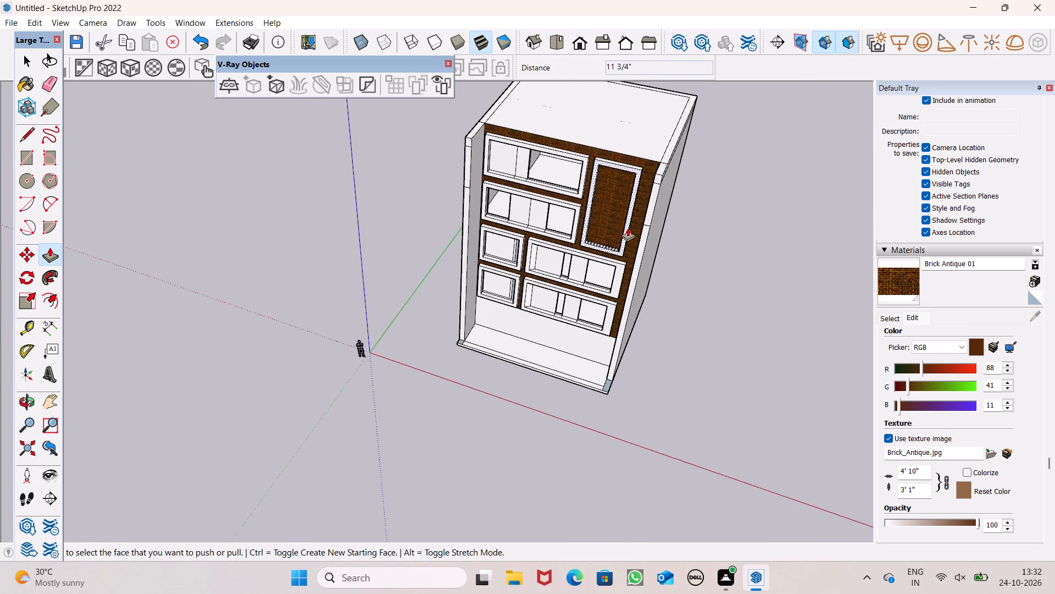
scroll(631, 222, "up", 15)
middle_click_drag(631, 269, 580, 287)
scroll(623, 276, "up", 1)
scroll(574, 363, "up", 3)
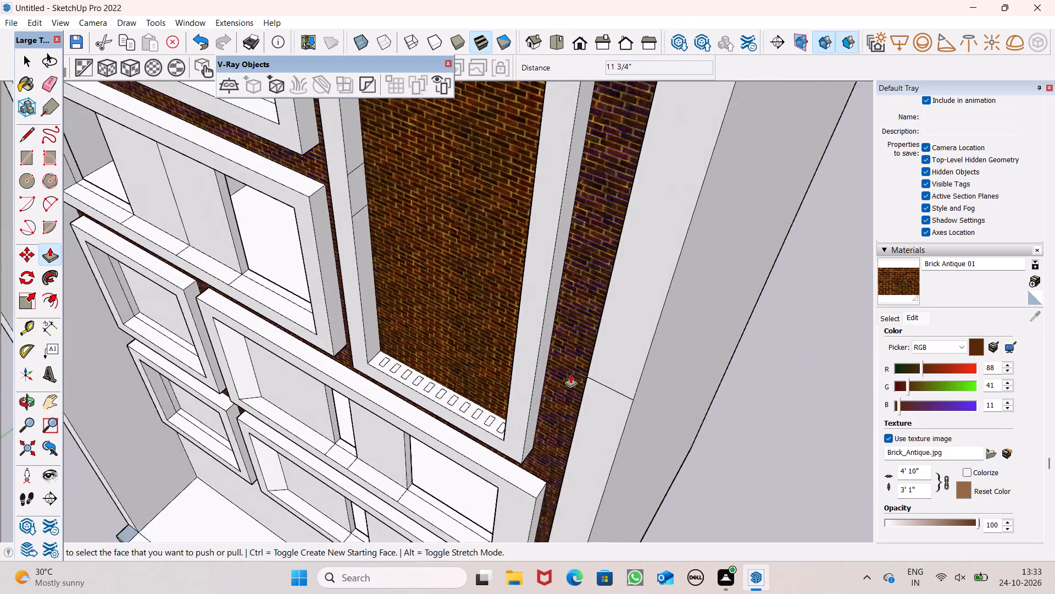
scroll(570, 375, "up", 4)
scroll(577, 277, "down", 7)
scroll(555, 356, "down", 4)
scroll(549, 389, "up", 3)
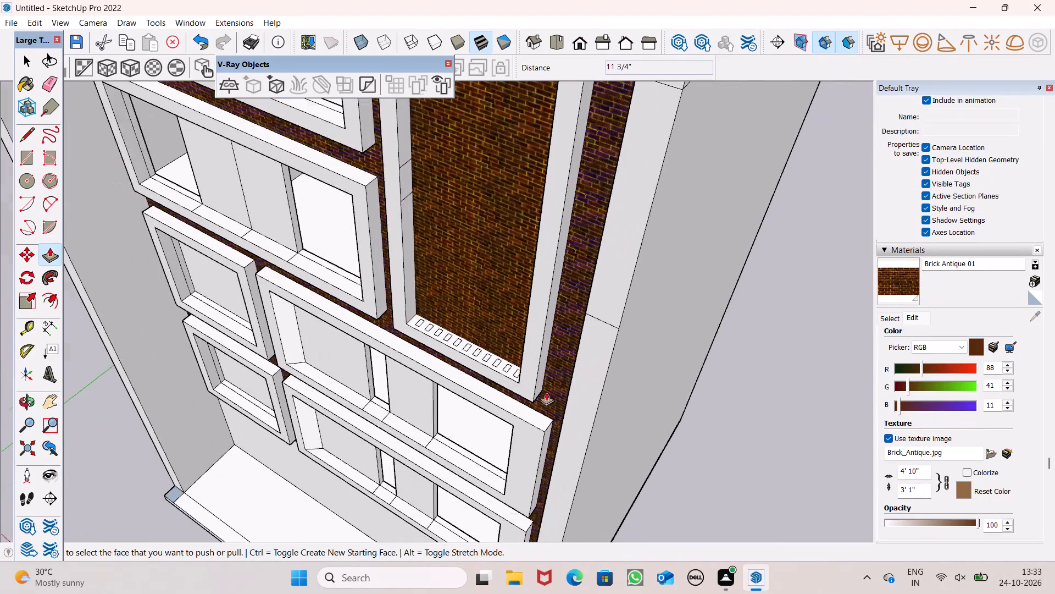
scroll(546, 392, "up", 1)
left_click_drag(537, 384, 548, 437)
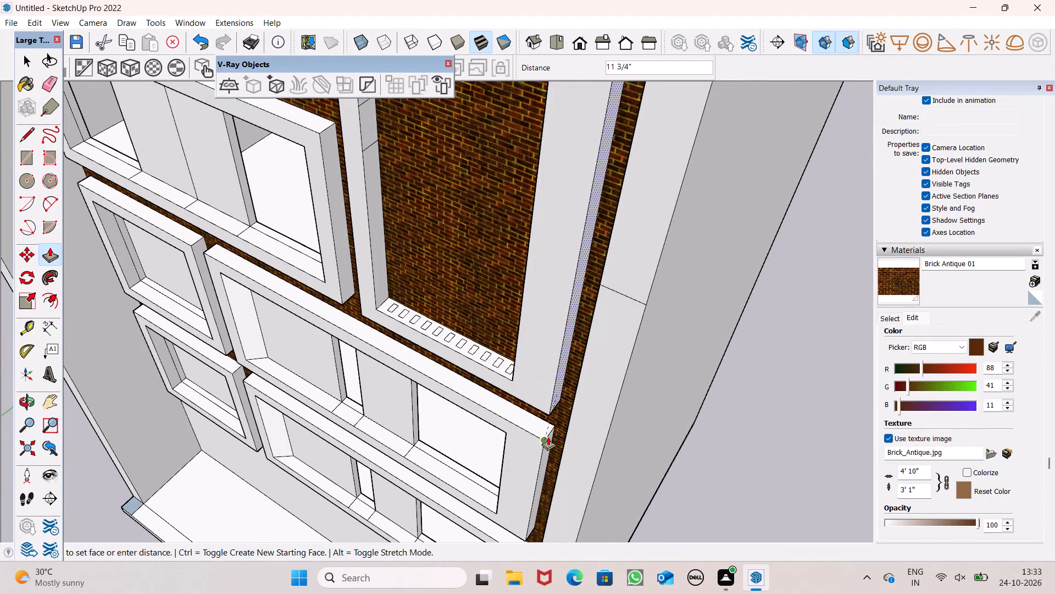
left_click_drag(548, 437, 547, 436)
scroll(559, 337, "down", 6)
scroll(588, 295, "down", 6)
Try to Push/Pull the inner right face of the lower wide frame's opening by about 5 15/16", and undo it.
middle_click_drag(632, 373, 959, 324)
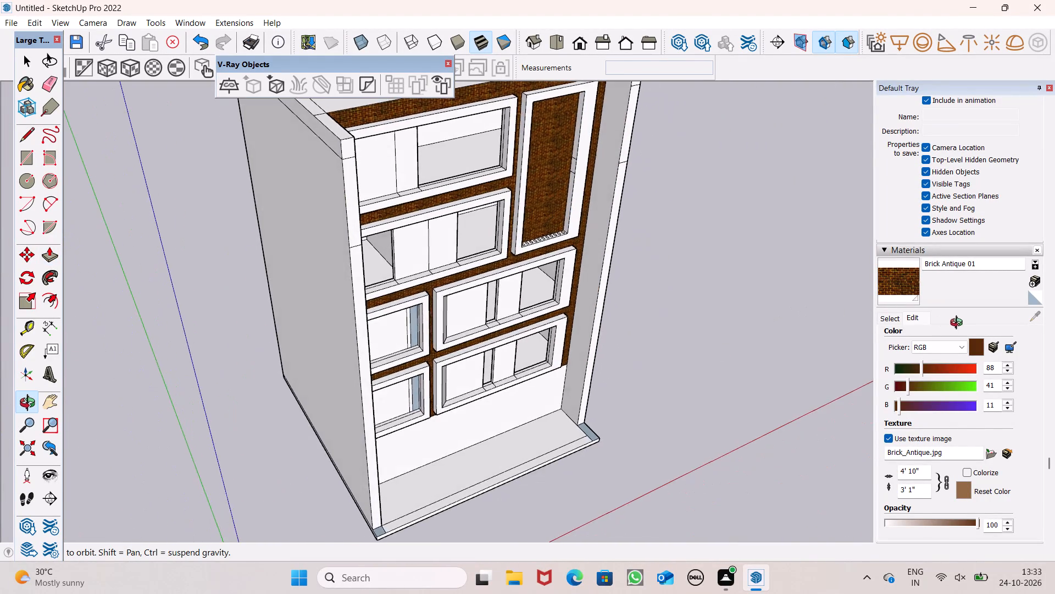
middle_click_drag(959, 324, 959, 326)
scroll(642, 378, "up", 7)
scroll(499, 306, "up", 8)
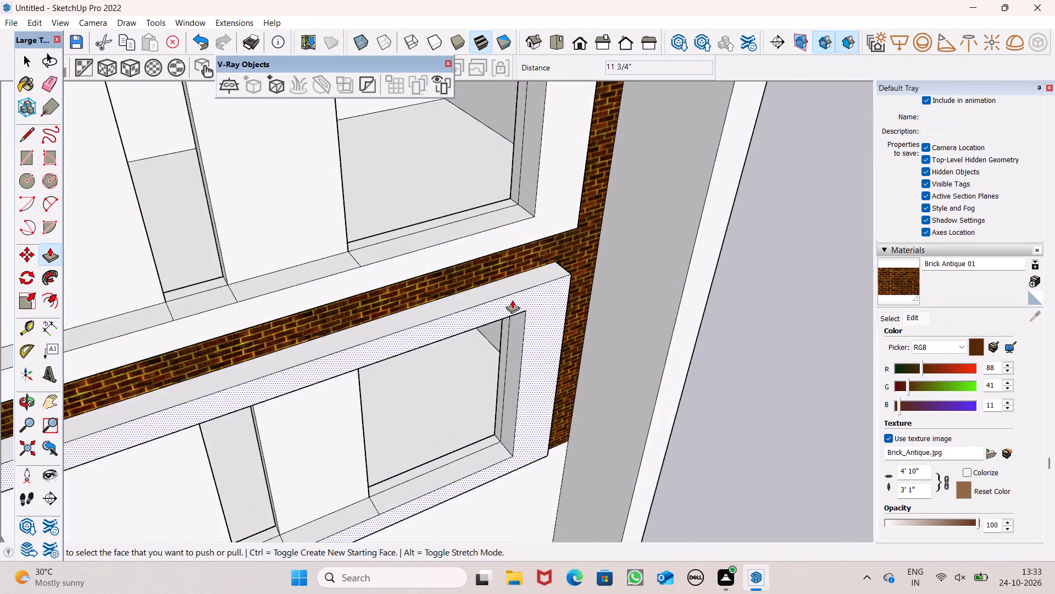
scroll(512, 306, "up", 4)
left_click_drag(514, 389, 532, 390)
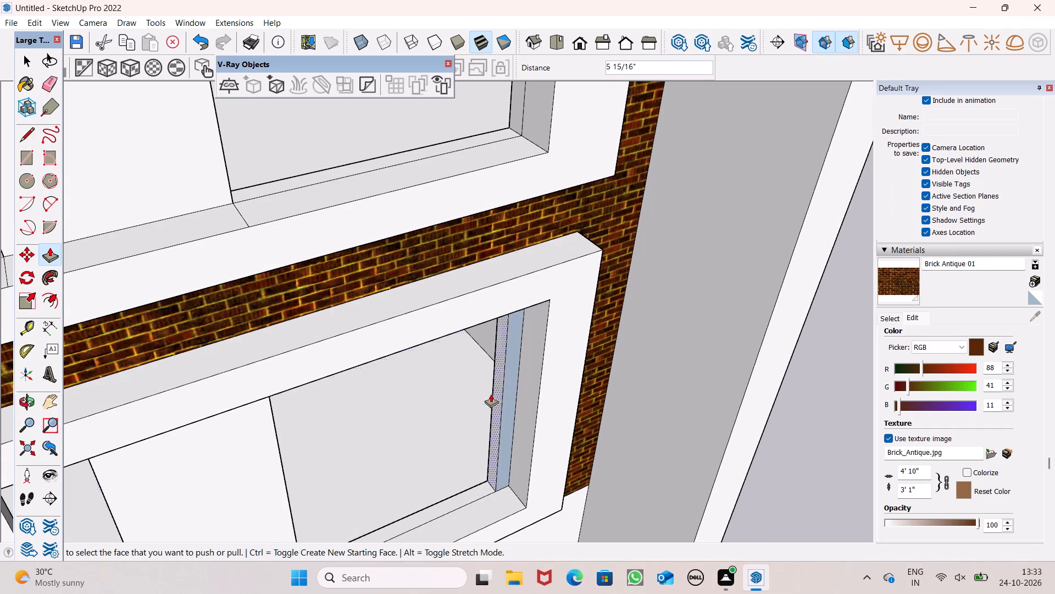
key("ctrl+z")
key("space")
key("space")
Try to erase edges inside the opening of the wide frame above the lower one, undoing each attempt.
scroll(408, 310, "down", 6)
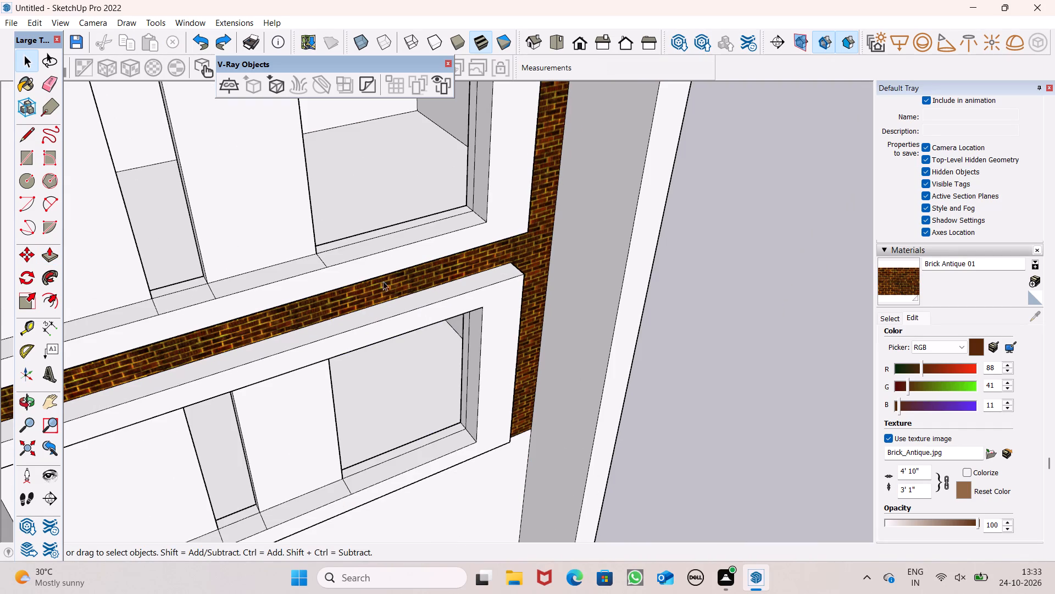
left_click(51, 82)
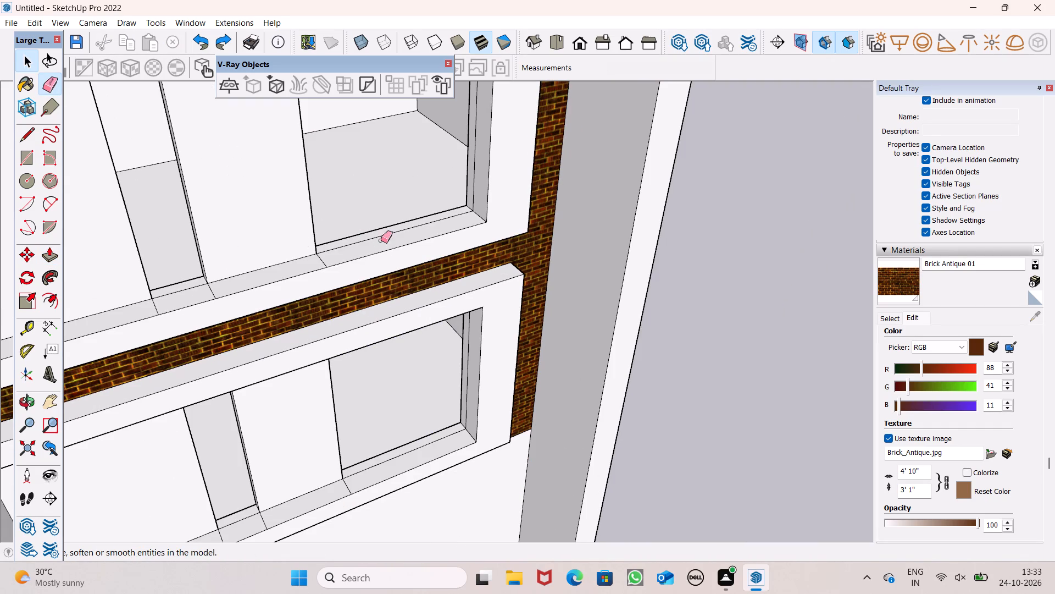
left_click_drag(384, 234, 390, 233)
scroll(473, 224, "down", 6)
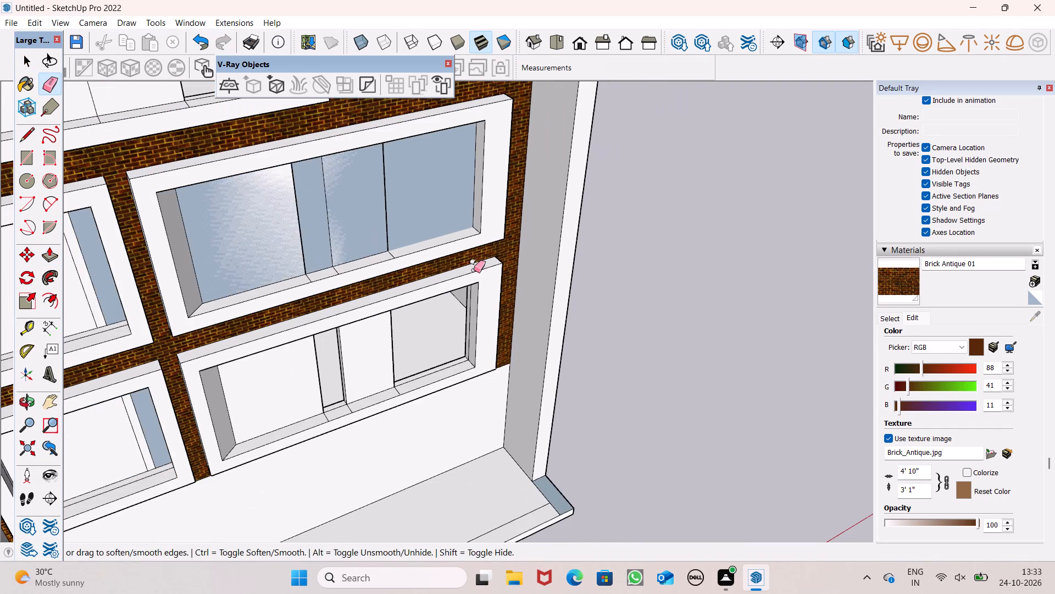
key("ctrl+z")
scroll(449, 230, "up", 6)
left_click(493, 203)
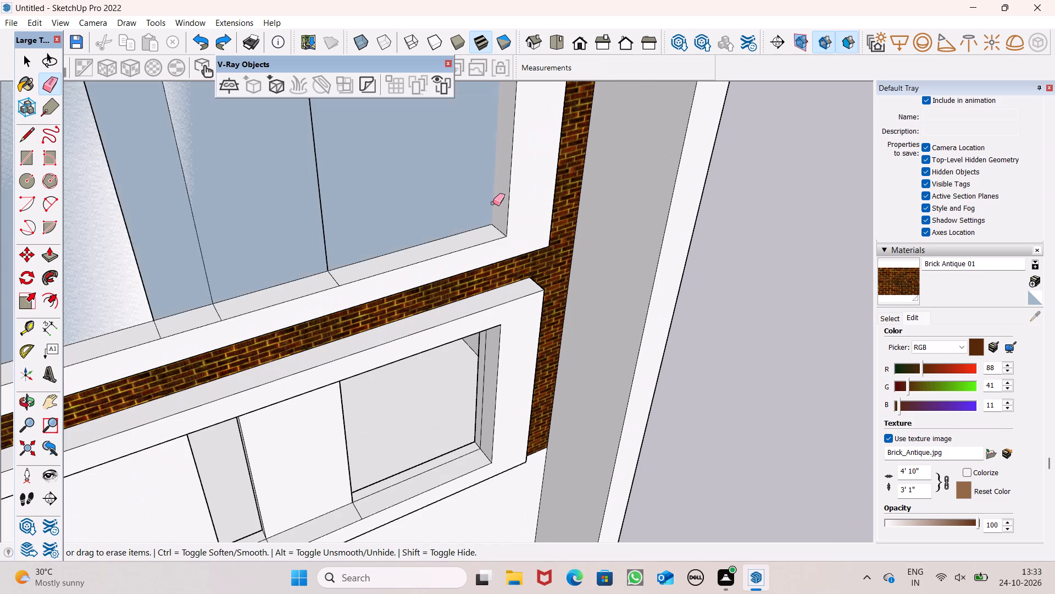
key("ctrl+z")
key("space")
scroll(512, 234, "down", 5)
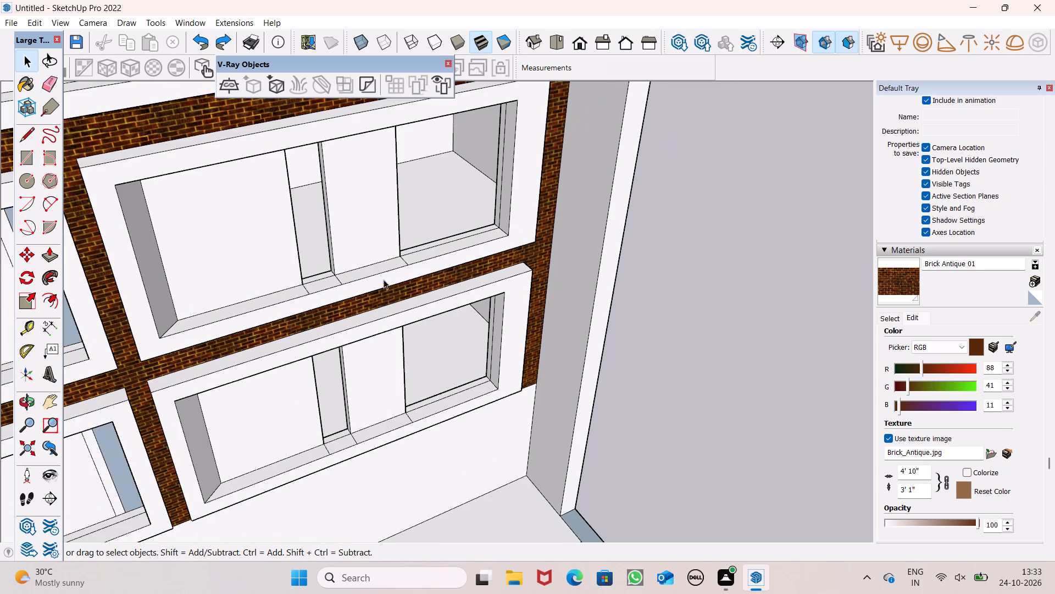
Push/Pull both inner right strips of the lower wide frame's opening 9 1/4" toward the frame's outer side.
left_click(52, 253)
scroll(360, 275, "down", 2)
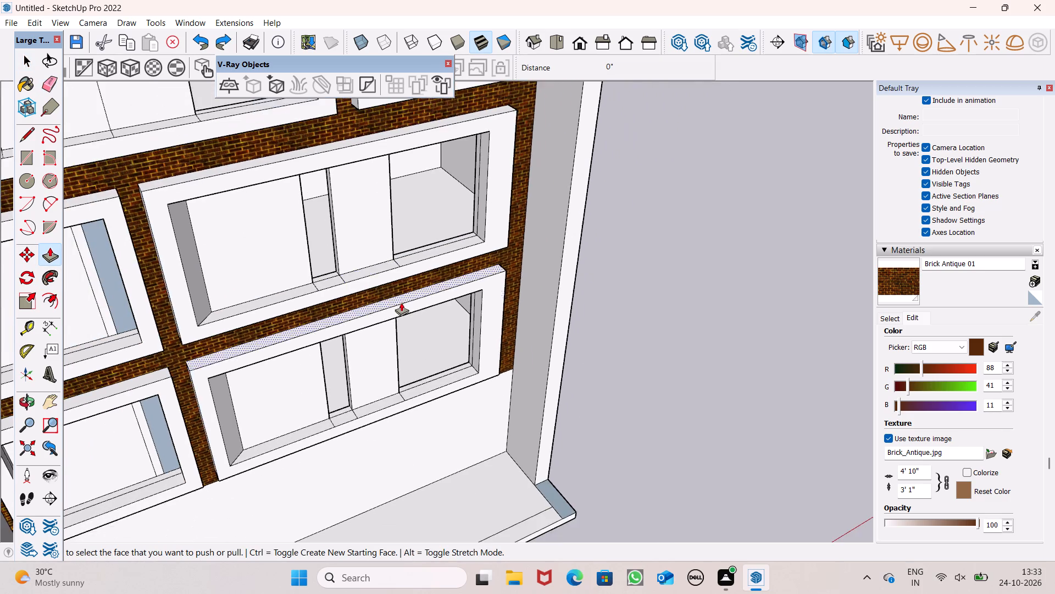
scroll(410, 323, "up", 7)
middle_click_drag(487, 371, 494, 386)
scroll(530, 368, "up", 4)
scroll(586, 370, "down", 5)
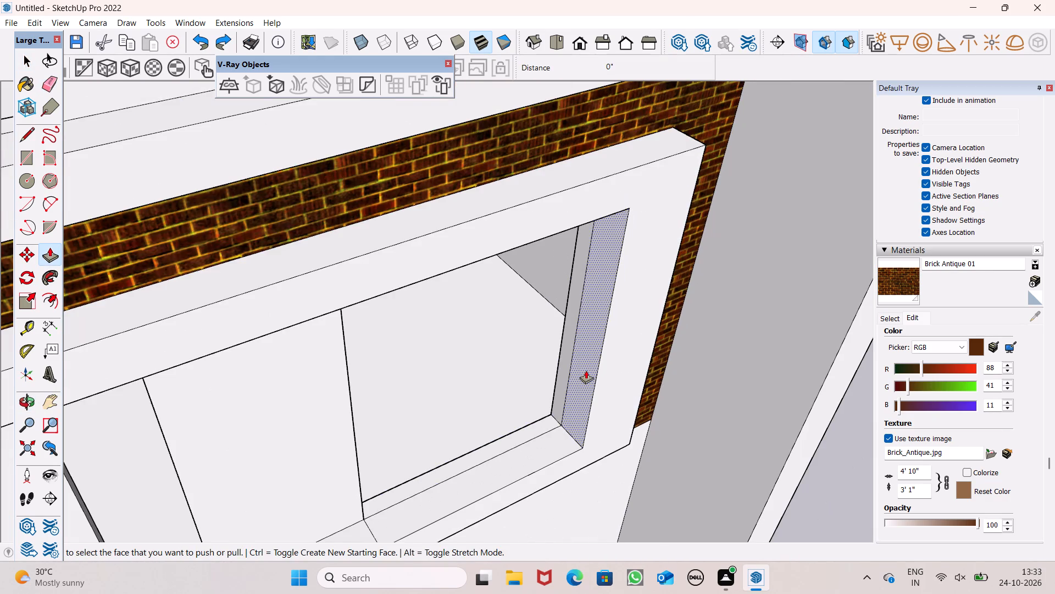
left_click_drag(588, 370, 609, 362)
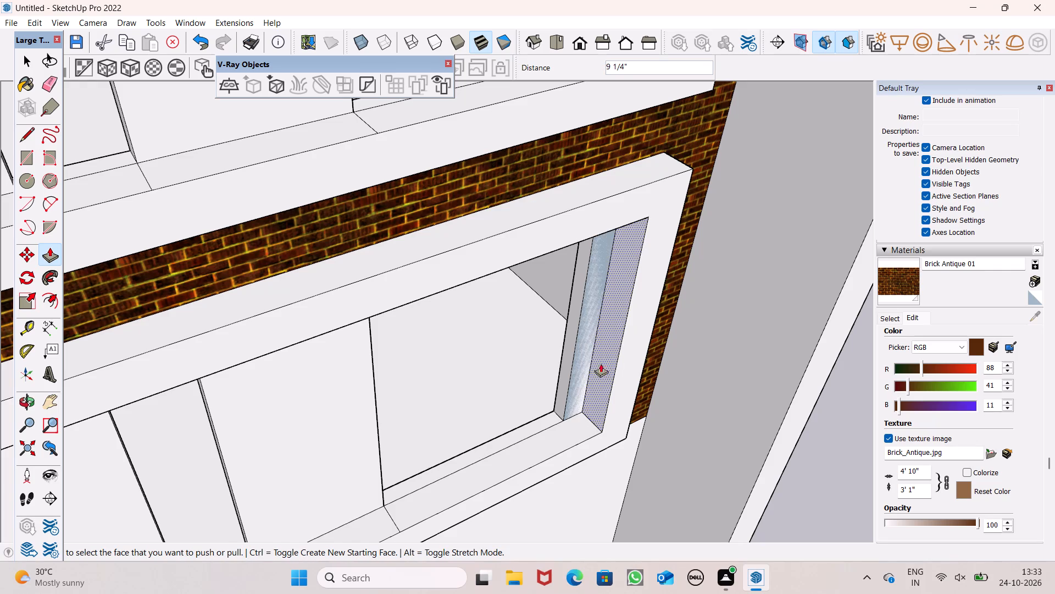
left_click_drag(560, 370, 592, 366)
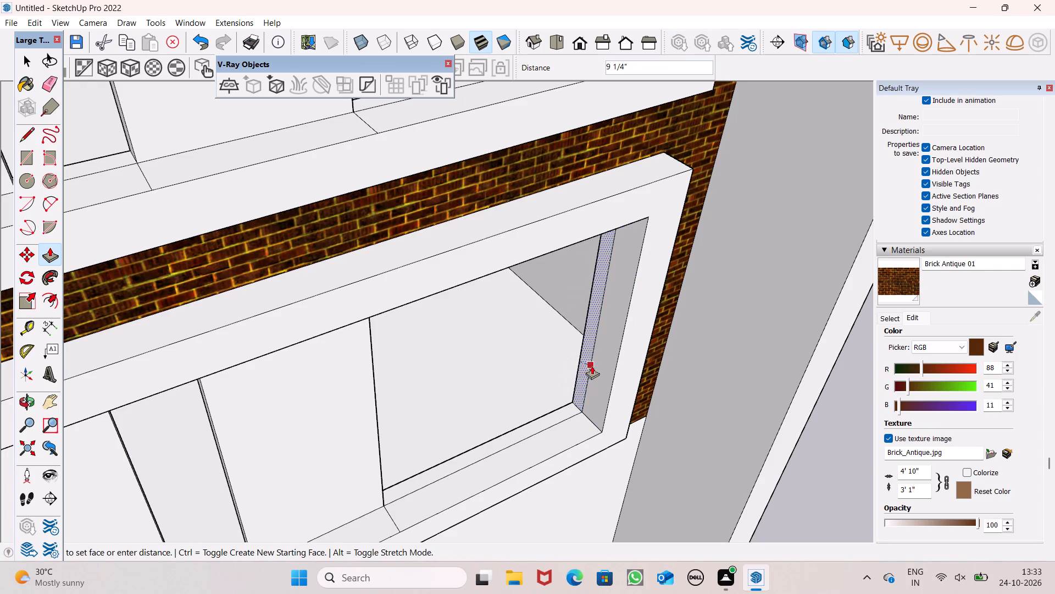
left_click_drag(592, 366, 593, 366)
Push/Pull both inner right strips of the opening in the wide frame above by the same 9 1/4".
scroll(560, 293, "down", 7)
middle_click_drag(579, 338, 408, 218)
scroll(549, 289, "down", 4)
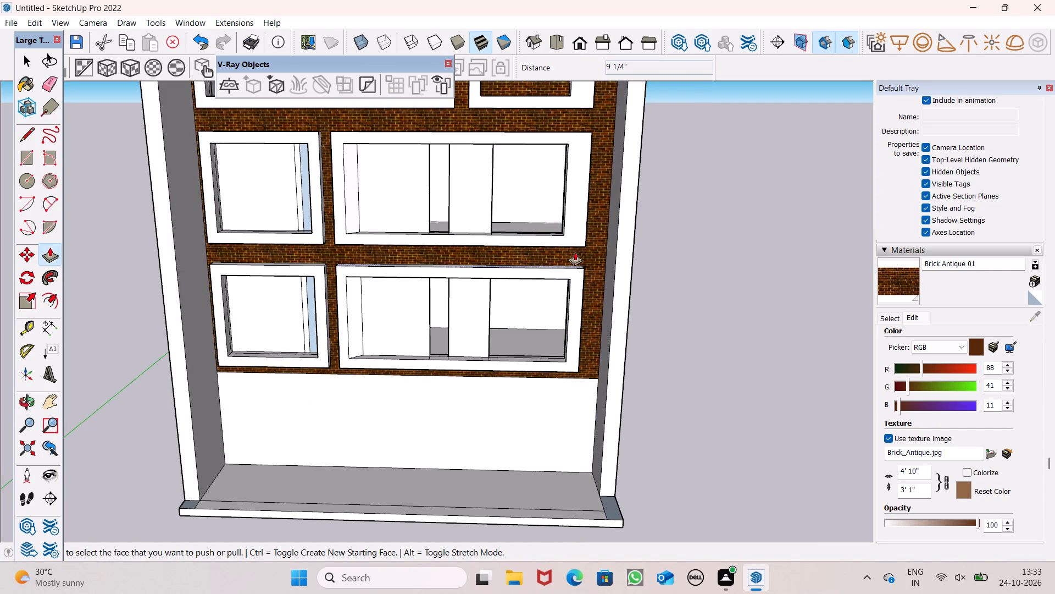
scroll(575, 254, "down", 2)
middle_click_drag(569, 214, 688, 364)
scroll(688, 365, "up", 1)
scroll(591, 234, "up", 7)
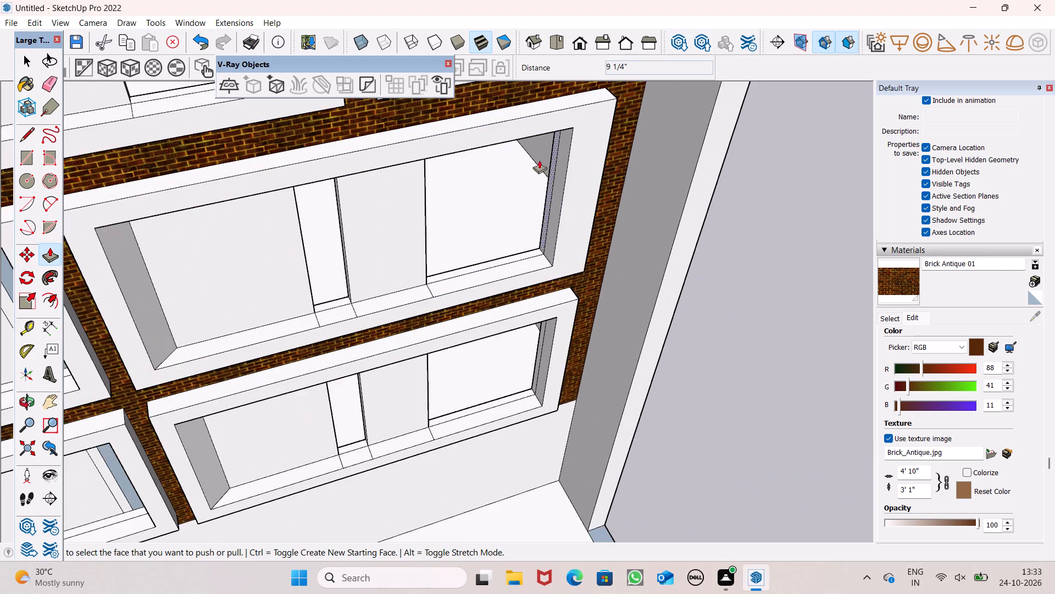
scroll(559, 151, "up", 7)
left_click_drag(568, 208, 592, 254)
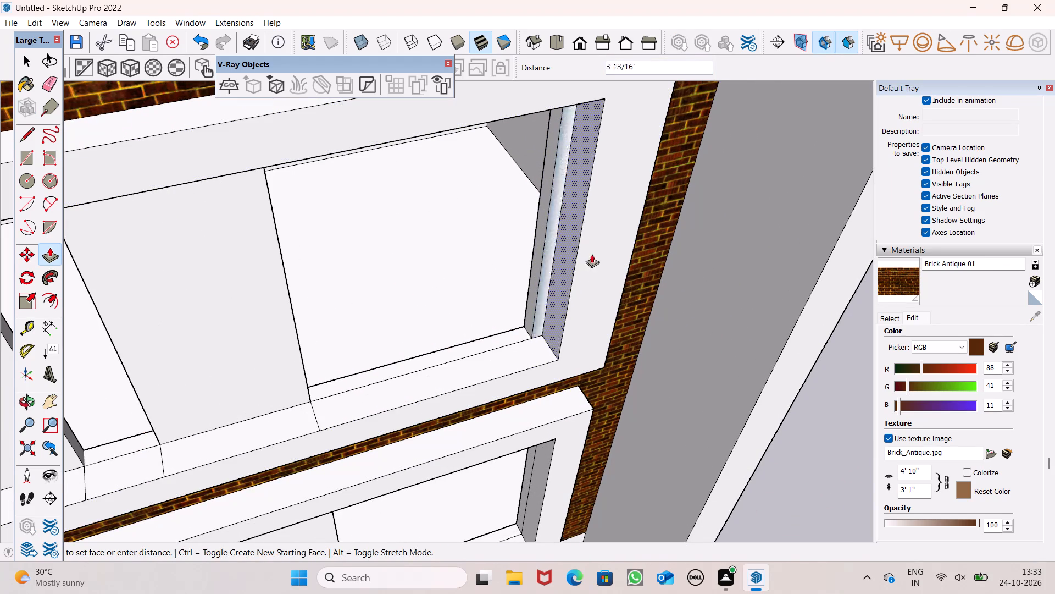
left_click_drag(592, 254, 554, 450)
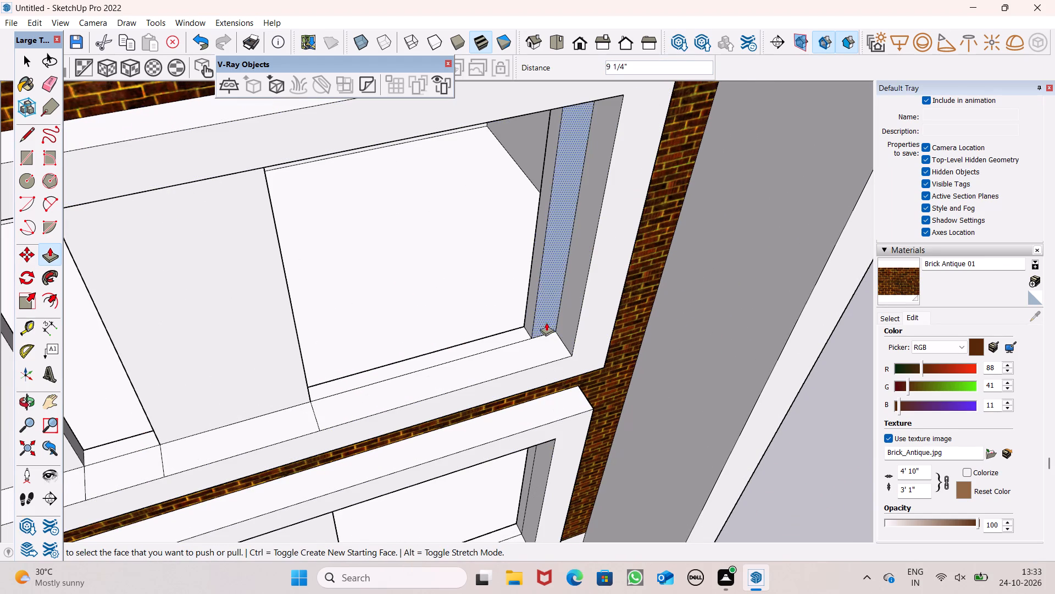
left_click_drag(531, 311, 574, 333)
Push/Pull the lower and upper sections of the tall brick-filled frame's inner right face 9 1/4" toward its outer side.
scroll(526, 304, "down", 6)
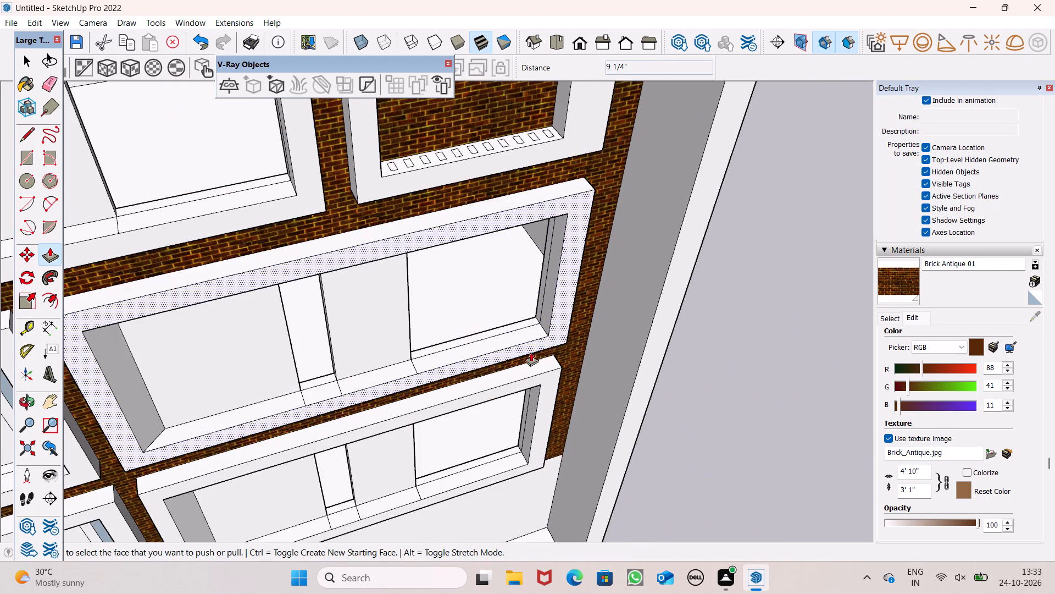
middle_click_drag(531, 353, 447, 201)
scroll(513, 238, "down", 4)
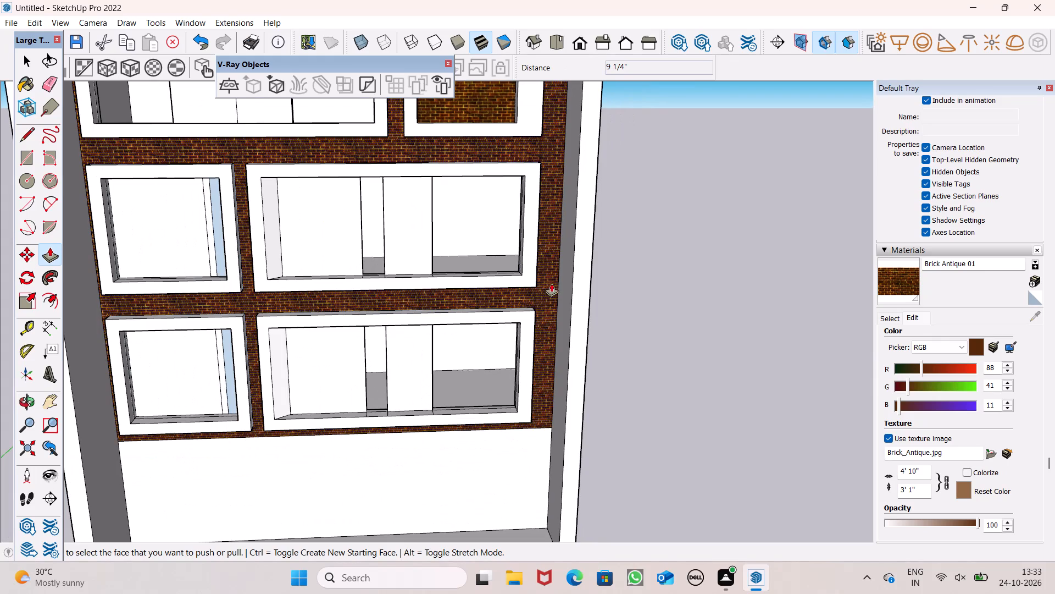
scroll(443, 250, "down", 4)
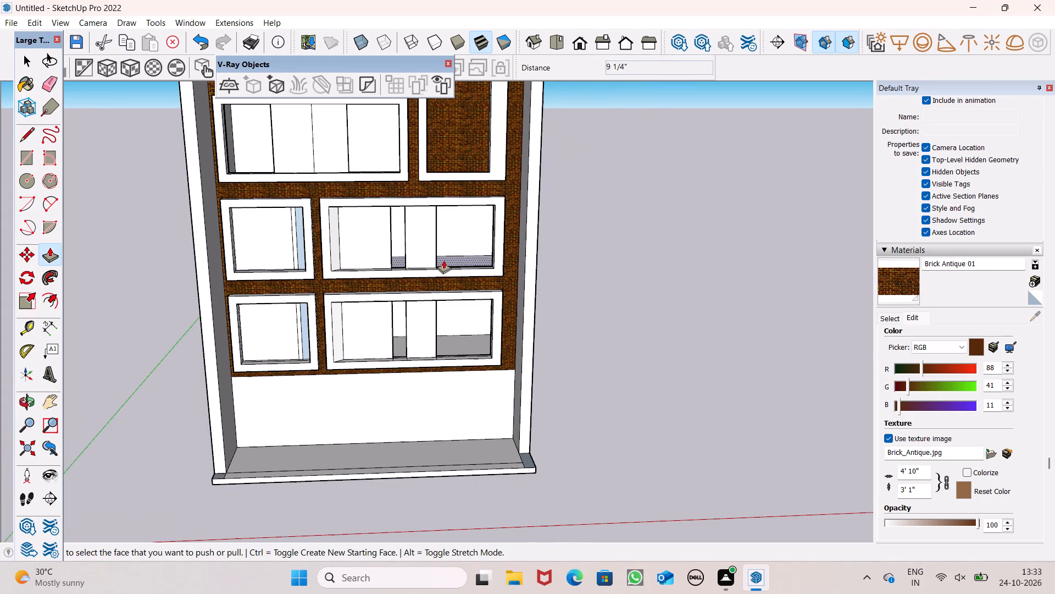
scroll(454, 299, "down", 5)
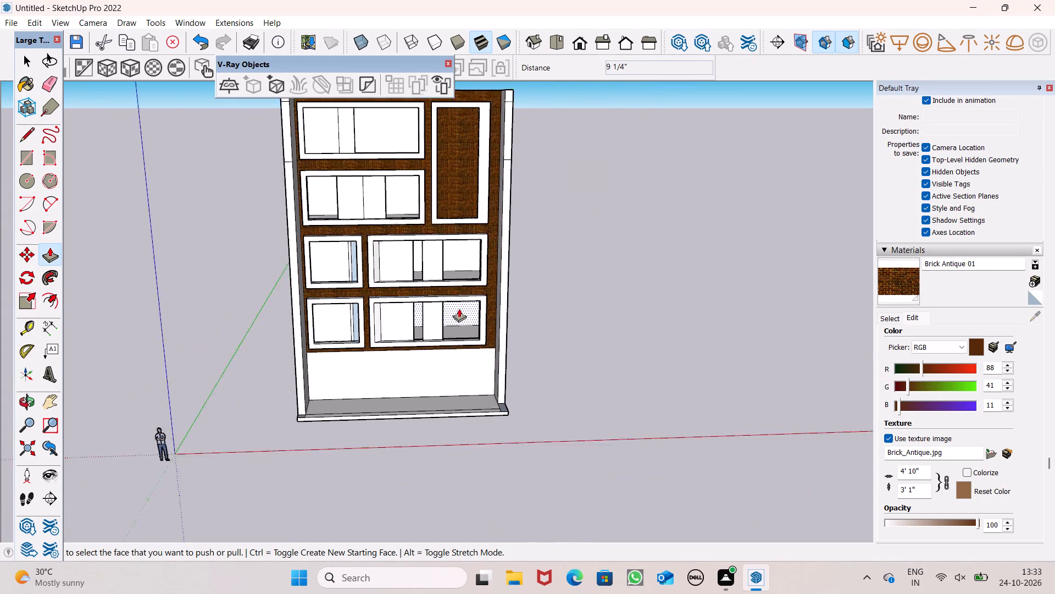
scroll(471, 201, "up", 8)
middle_click_drag(496, 222, 609, 325)
scroll(496, 224, "up", 1)
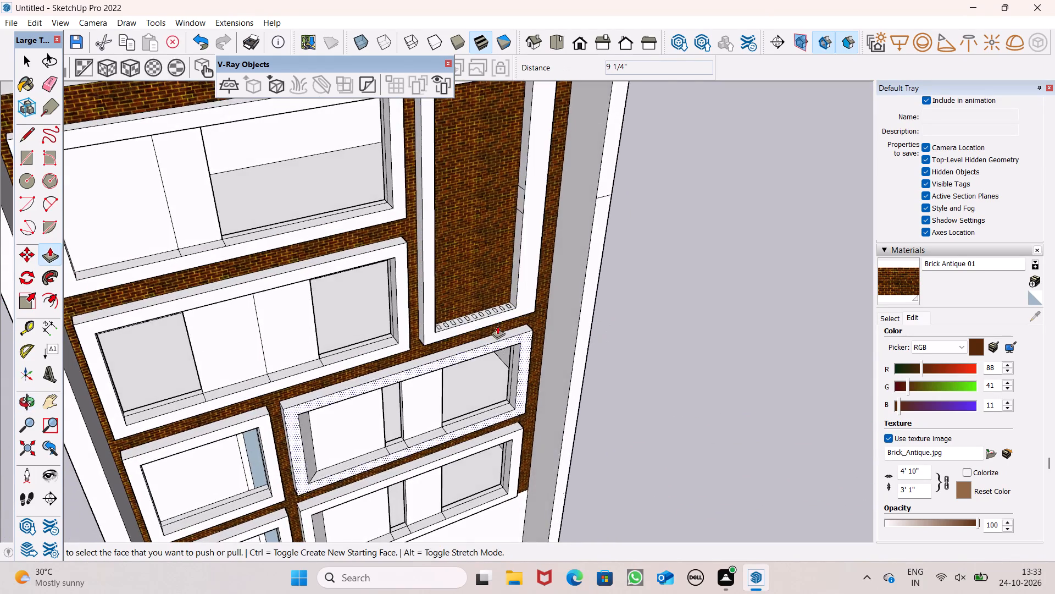
scroll(491, 279, "up", 4)
left_click_drag(523, 293, 546, 361)
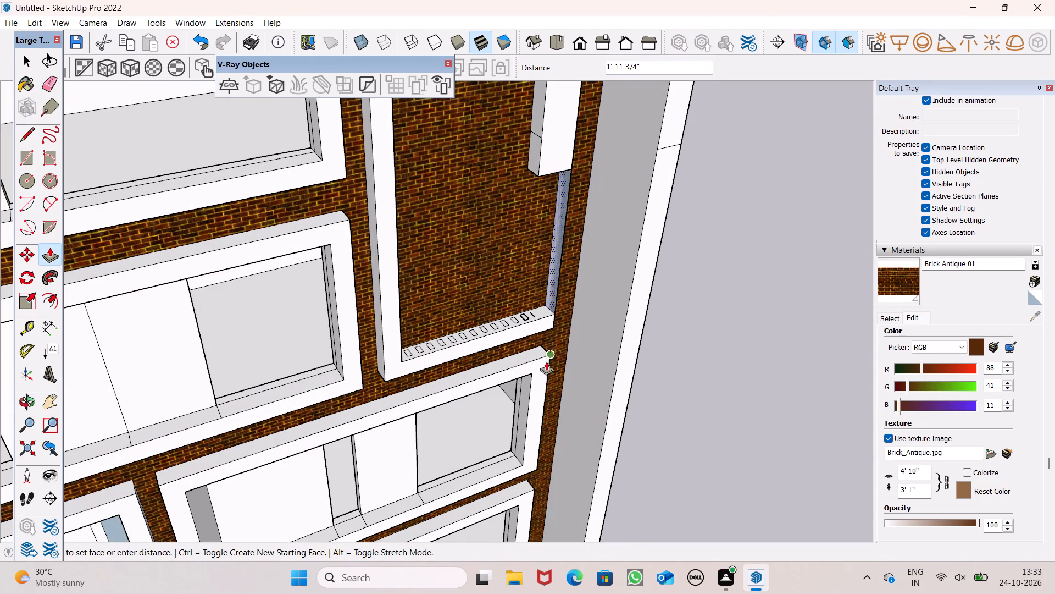
left_click_drag(546, 361, 532, 387)
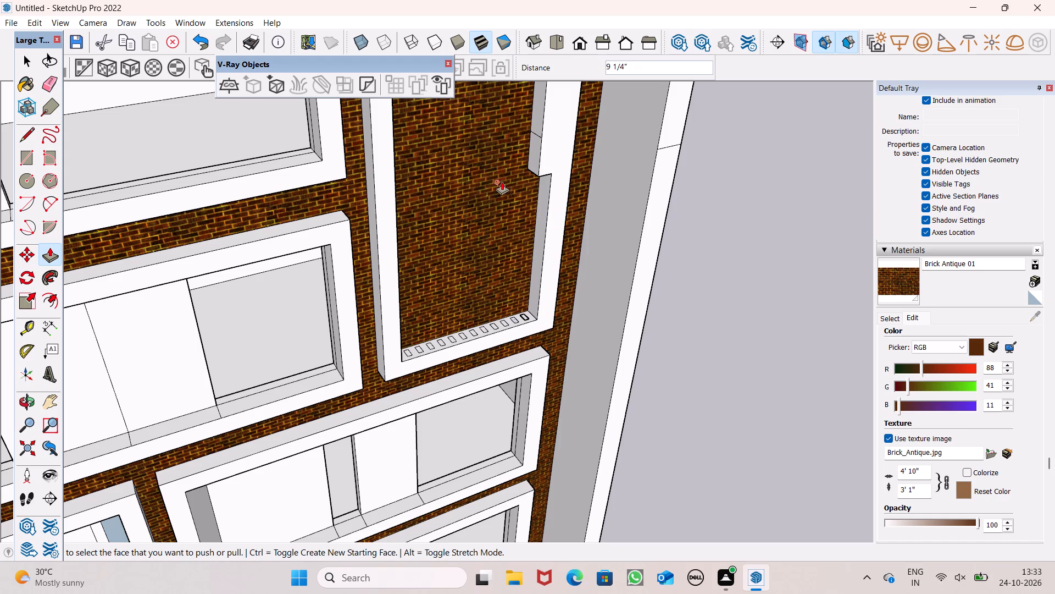
left_click_drag(540, 127, 554, 176)
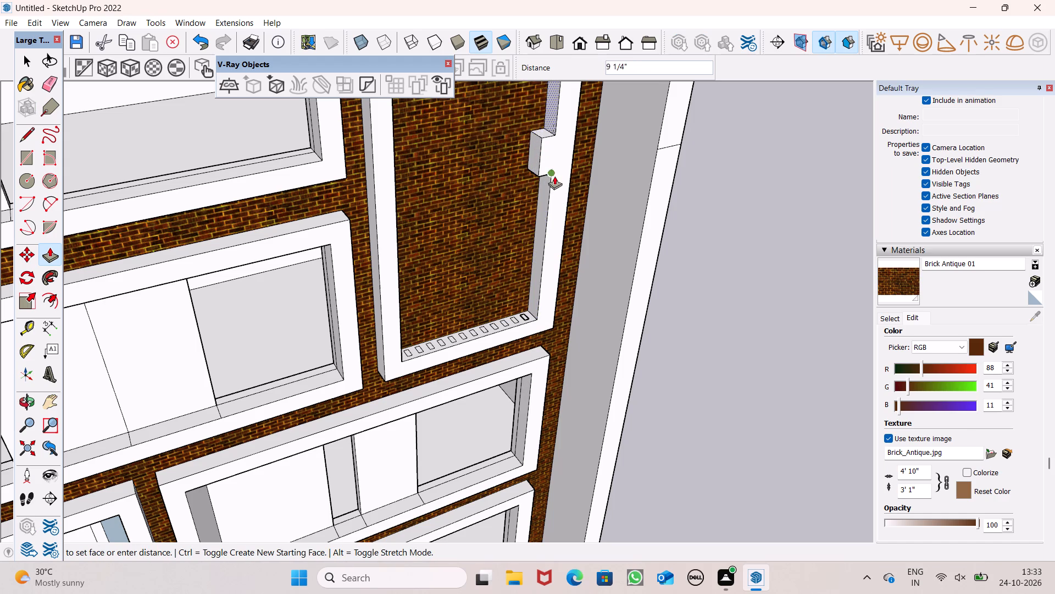
left_click_drag(554, 176, 548, 191)
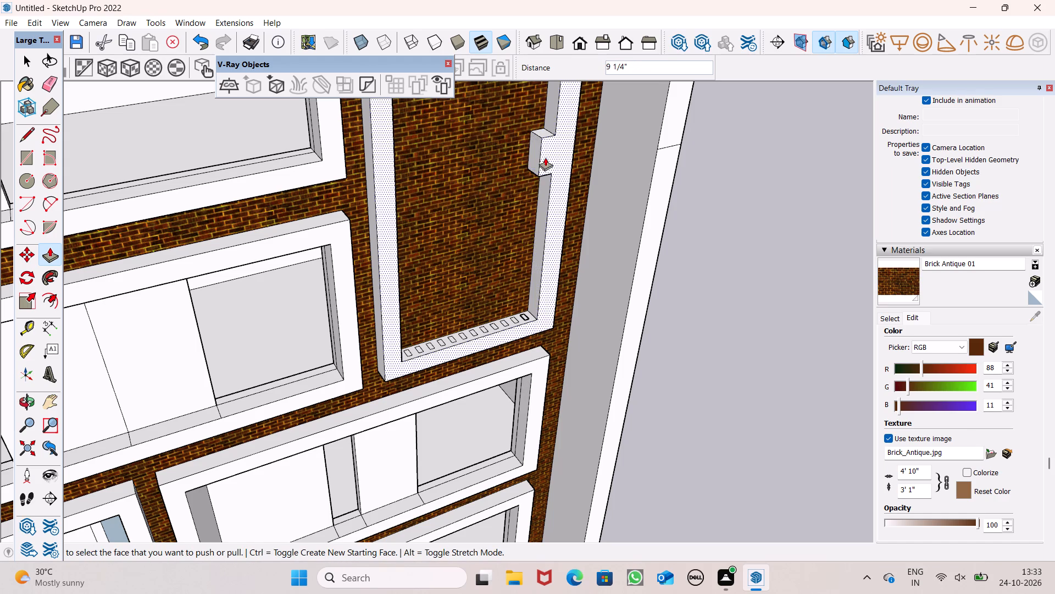
Push/Pull the protruding middle section of the tall brick-filled frame's inner right face flush with the sections above and below.
left_click_drag(540, 158, 553, 185)
Erase the long side edges of most small rectangles on the tall frame's bottom inner face, plus the rightmost rectangle's short ends.
scroll(543, 147, "down", 6)
middle_click_drag(534, 202, 448, 200)
scroll(484, 224, "down", 7)
middle_click_drag(406, 296, 371, 312)
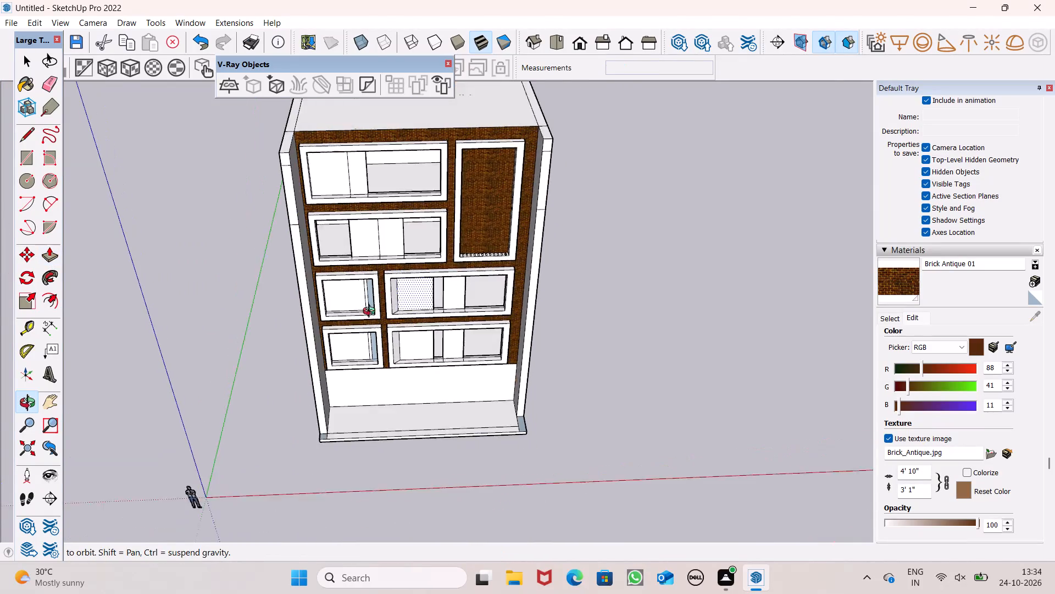
middle_click_drag(371, 312, 303, 321)
scroll(504, 271, "up", 17)
middle_click_drag(530, 267, 547, 362)
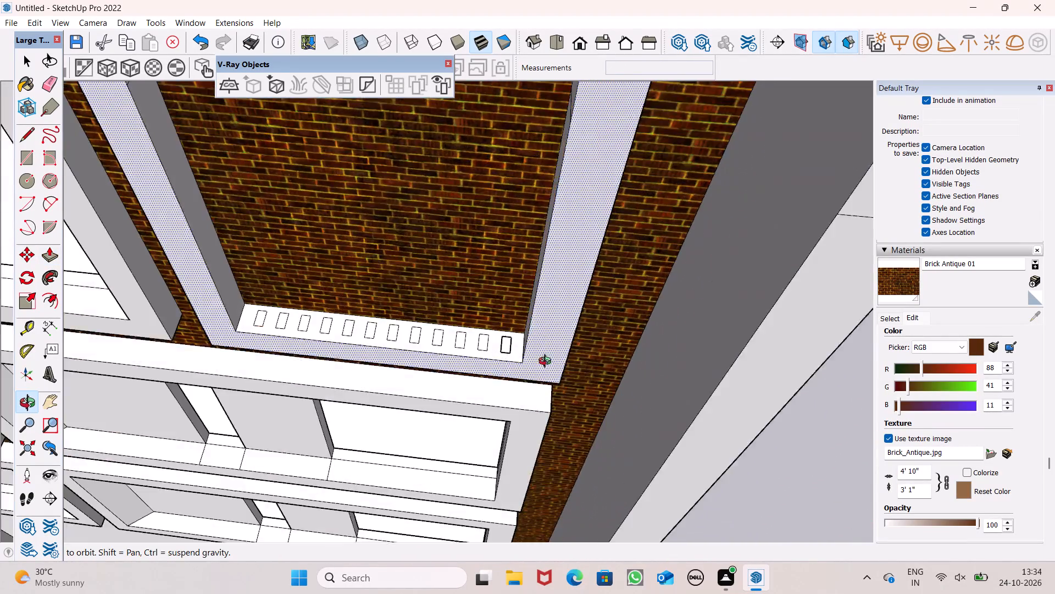
middle_click_drag(547, 362, 549, 366)
key("space")
scroll(507, 380, "up", 8)
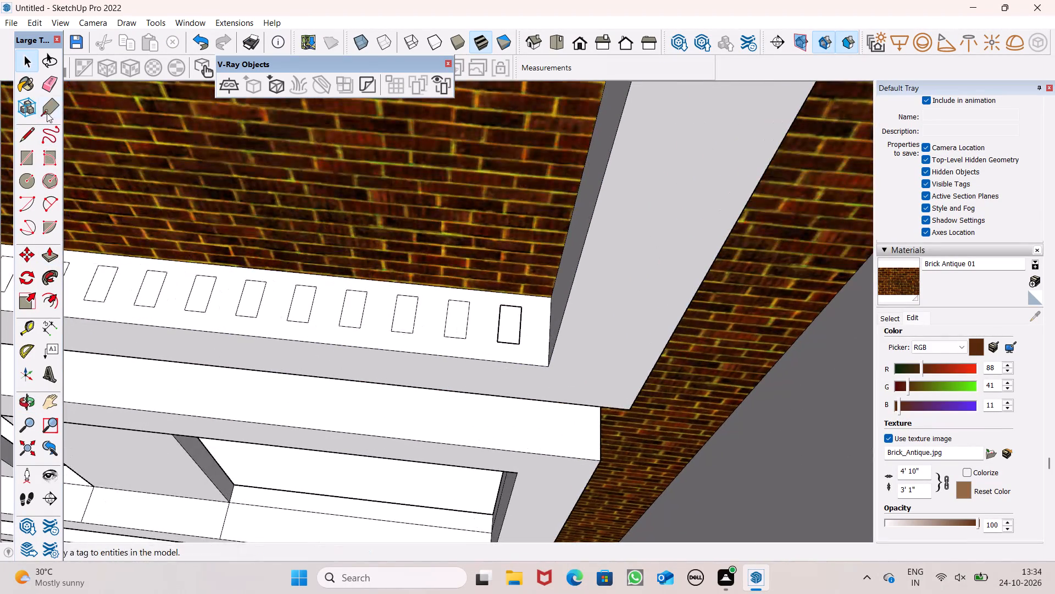
left_click(45, 86)
left_click_drag(93, 278, 271, 311)
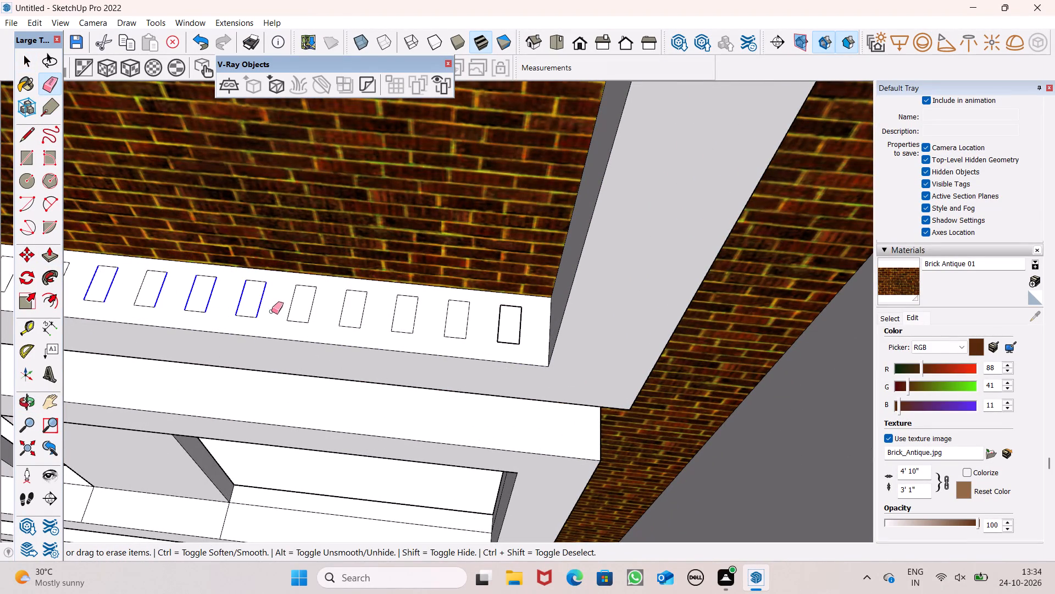
left_click_drag(271, 311, 506, 332)
left_click_drag(472, 335, 466, 337)
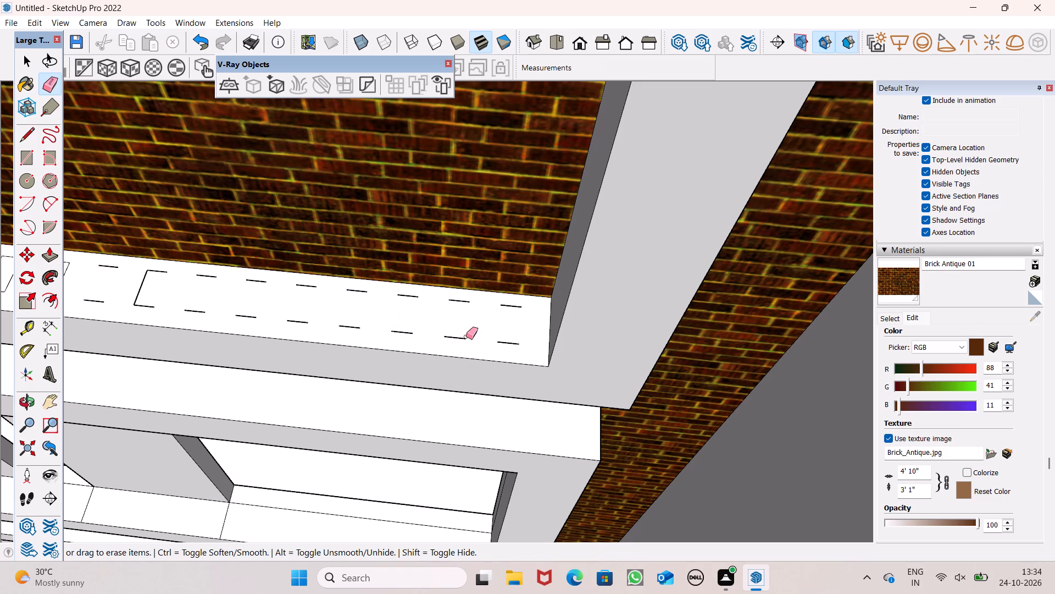
left_click_drag(466, 337, 508, 301)
left_click_drag(508, 301, 490, 311)
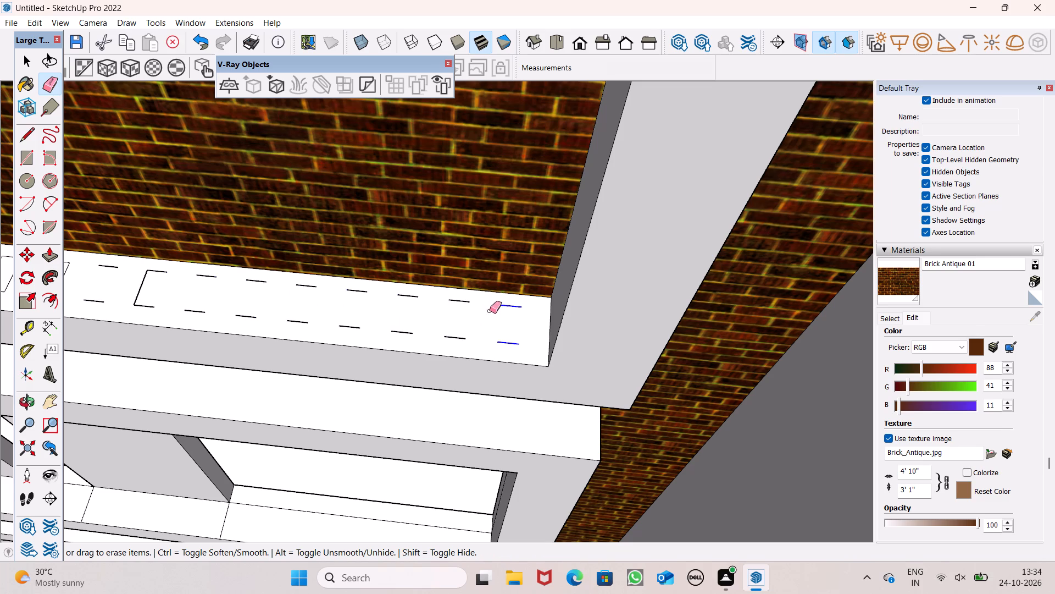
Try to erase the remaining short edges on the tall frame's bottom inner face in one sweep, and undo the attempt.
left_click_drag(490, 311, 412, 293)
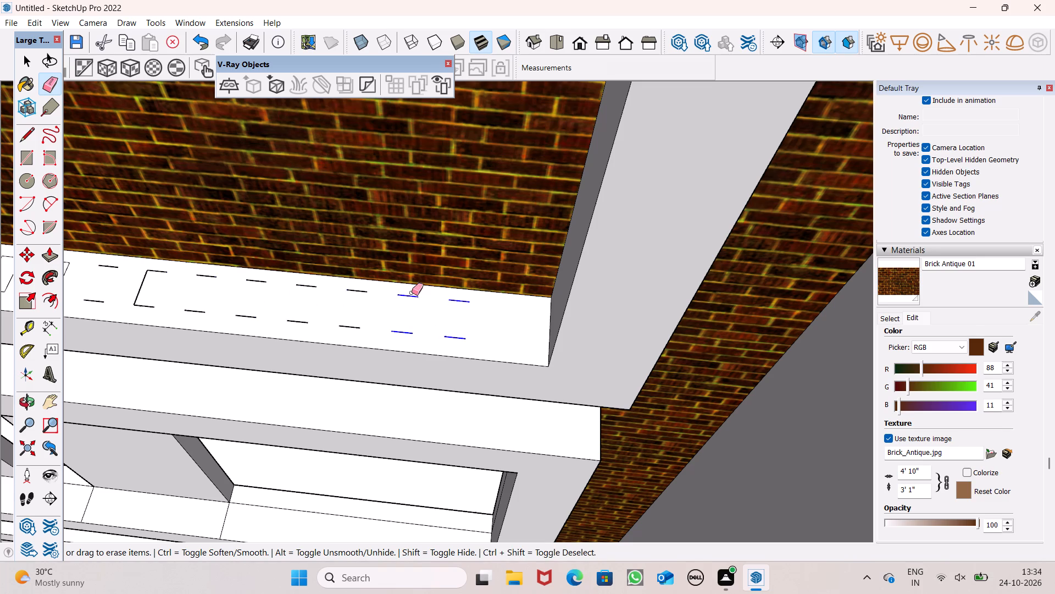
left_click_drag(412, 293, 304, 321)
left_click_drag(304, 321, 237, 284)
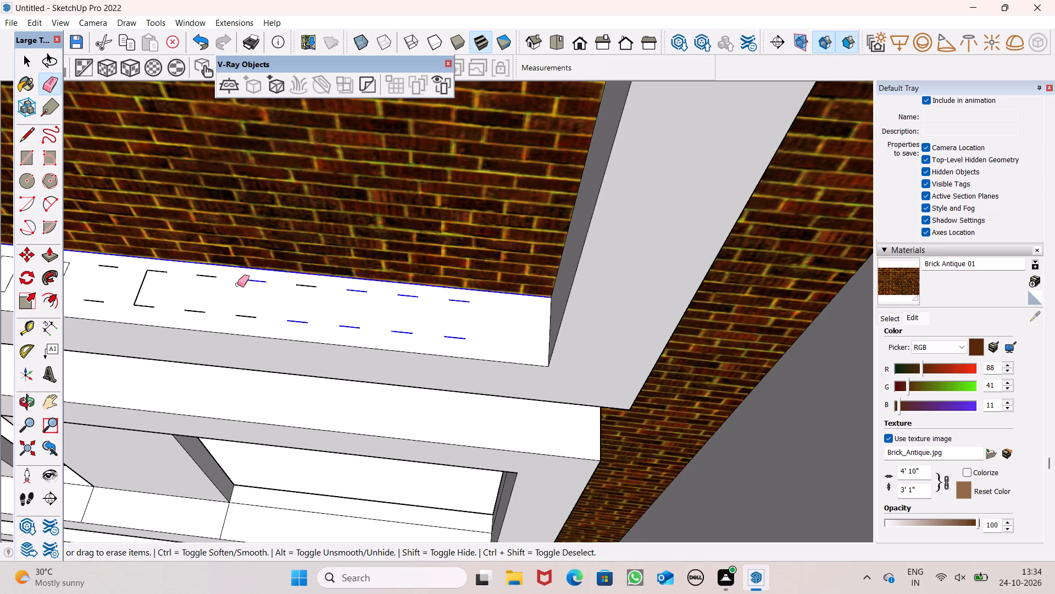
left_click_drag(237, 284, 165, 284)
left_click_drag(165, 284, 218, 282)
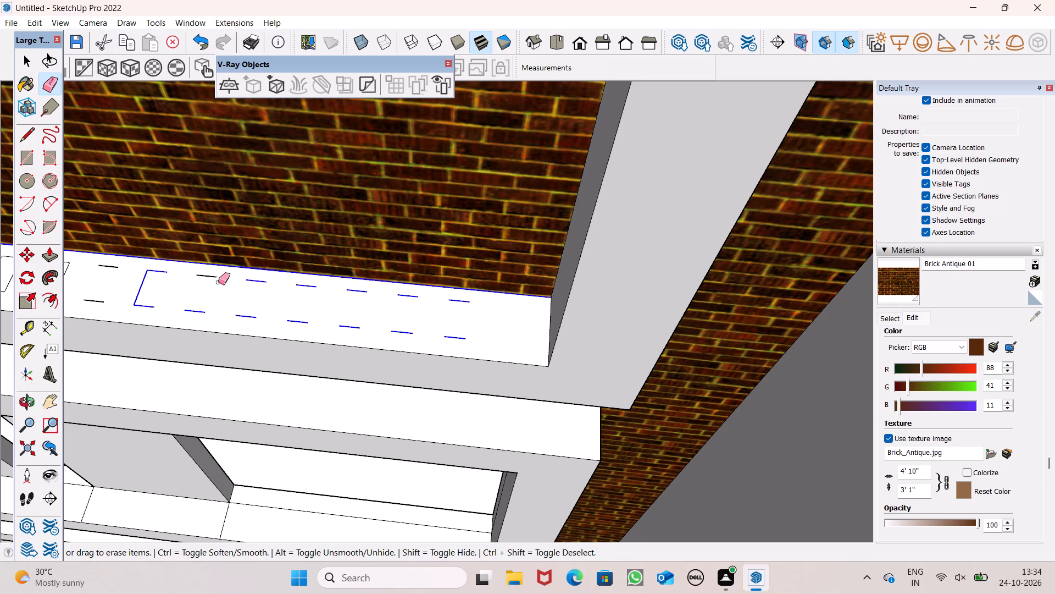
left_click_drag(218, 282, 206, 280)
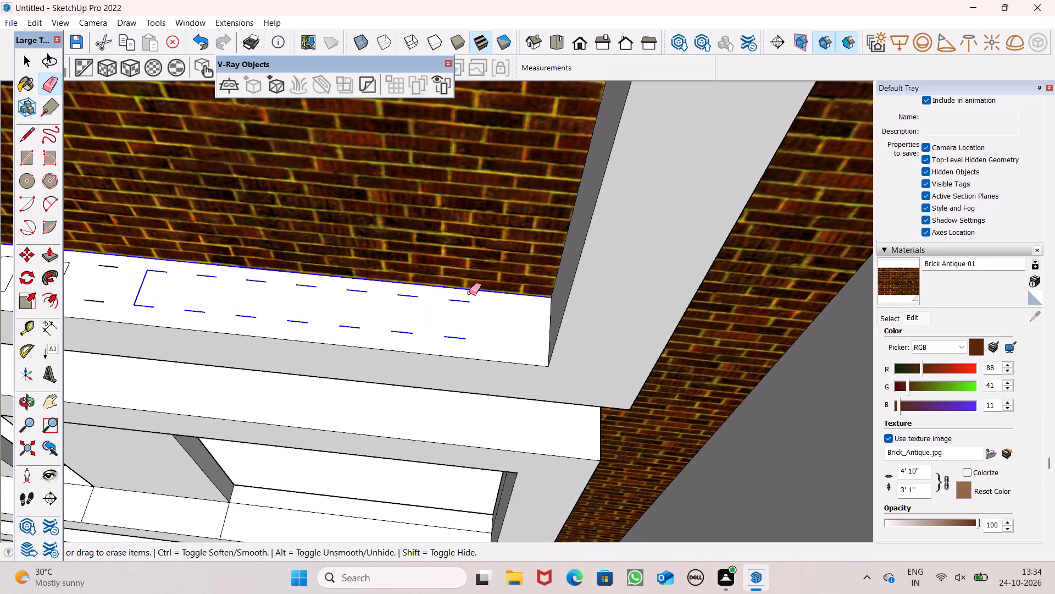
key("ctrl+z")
Erase the leftover three-sided outline and the row of short edges nearest the brick on the tall frame's bottom inner face.
left_click_drag(136, 282, 135, 282)
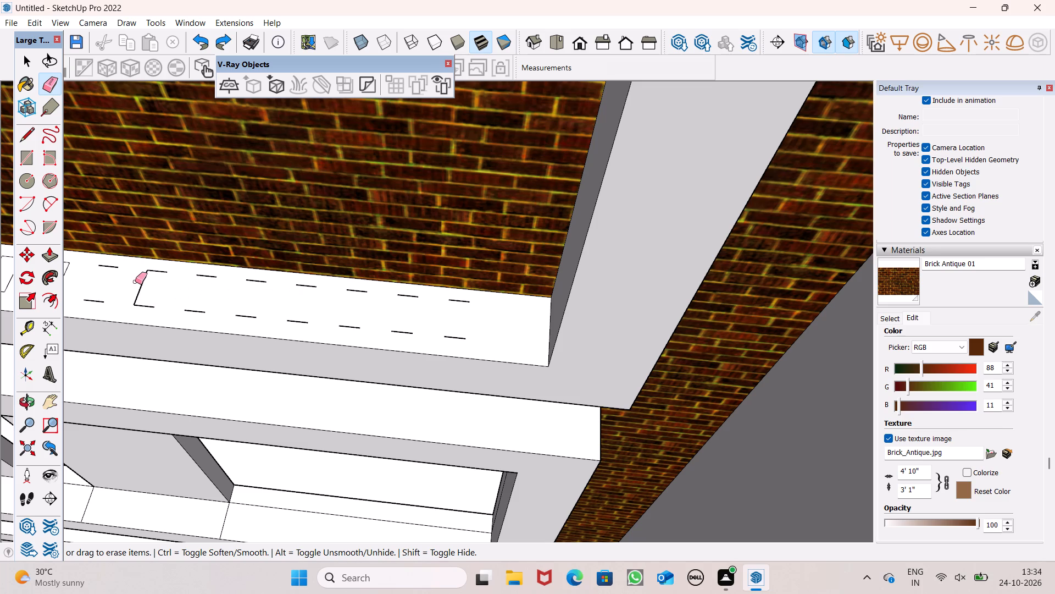
left_click_drag(135, 282, 156, 295)
left_click_drag(135, 297, 149, 310)
left_click_drag(154, 269, 170, 277)
left_click_drag(181, 271, 206, 277)
left_click(206, 277)
left_click_drag(207, 277, 319, 283)
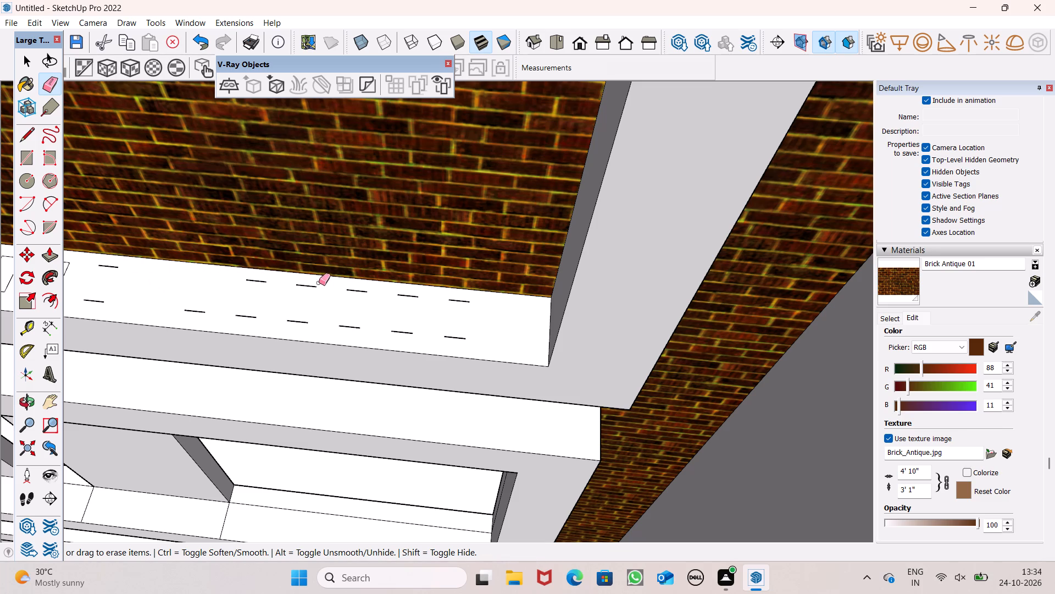
left_click_drag(319, 283, 278, 284)
scroll(196, 186, "up", 5)
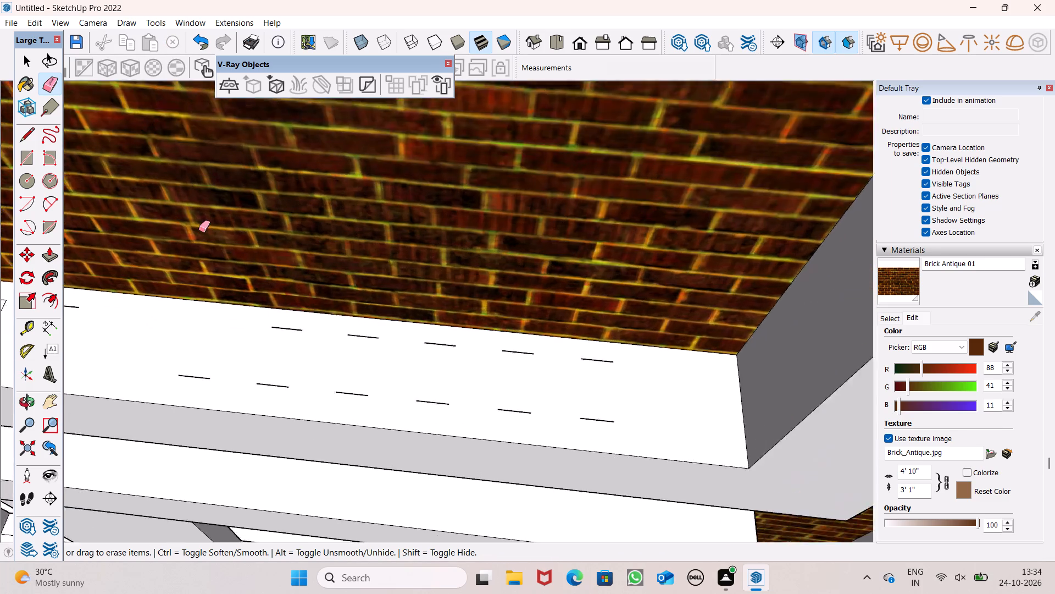
scroll(198, 230, "up", 3)
left_click_drag(297, 357, 329, 363)
left_click_drag(425, 362, 416, 374)
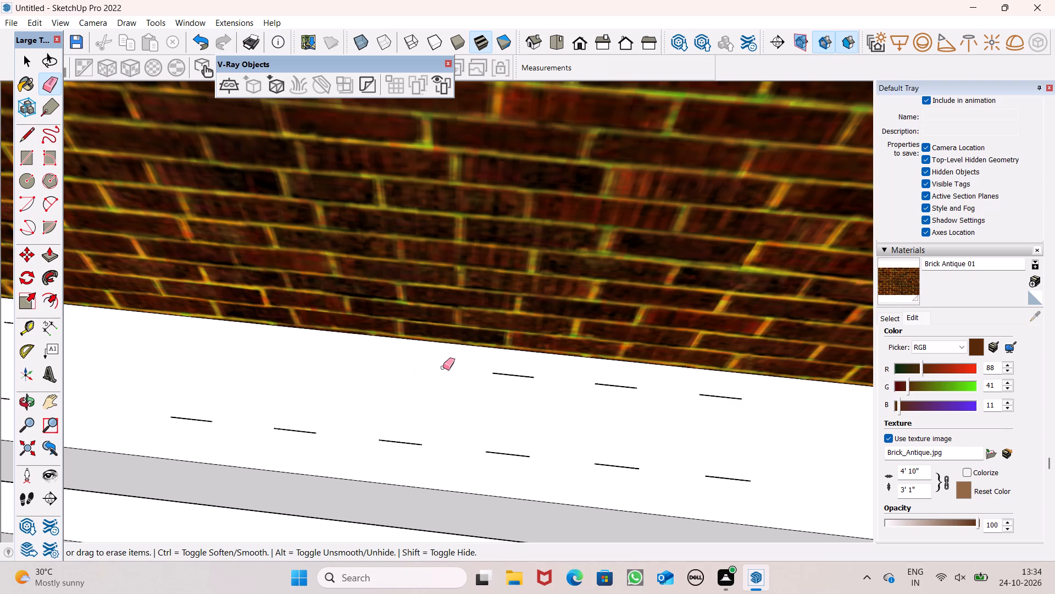
left_click_drag(512, 363, 517, 374)
left_click_drag(621, 376, 627, 400)
left_click_drag(736, 380, 740, 405)
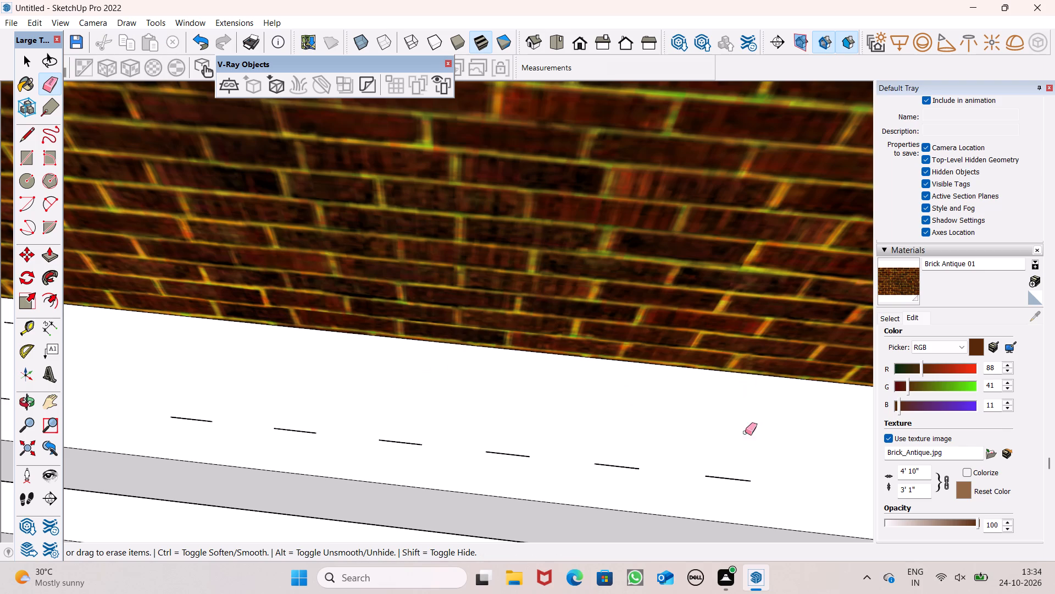
Erase the row of short edges nearest the front of the tall frame's bottom inner face.
left_click_drag(185, 425, 218, 419)
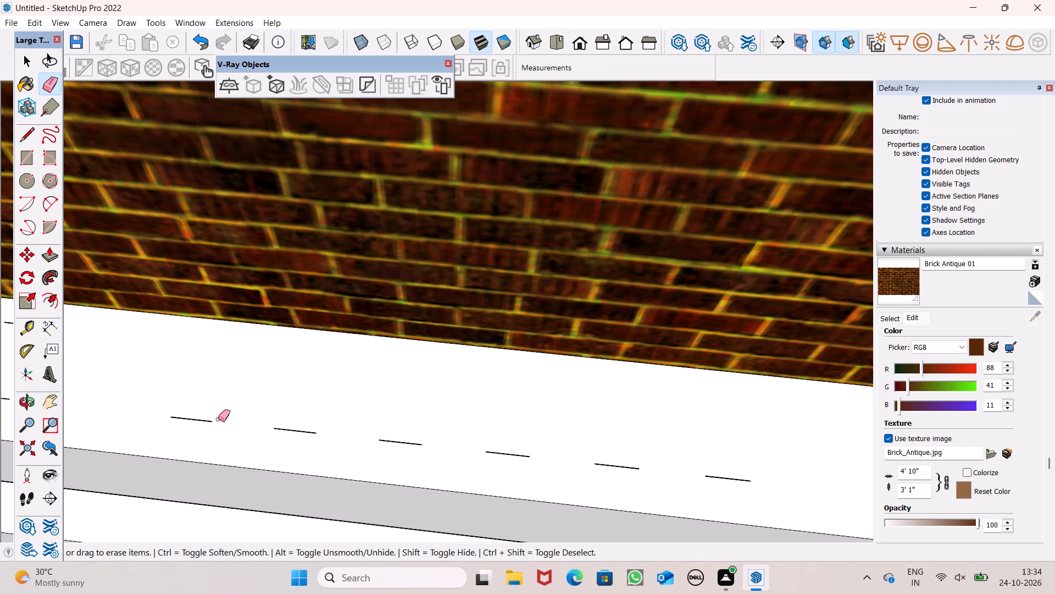
left_click_drag(218, 419, 221, 419)
left_click_drag(249, 419, 298, 435)
left_click_drag(321, 435, 381, 431)
left_click(381, 431)
left_click_drag(381, 431, 440, 445)
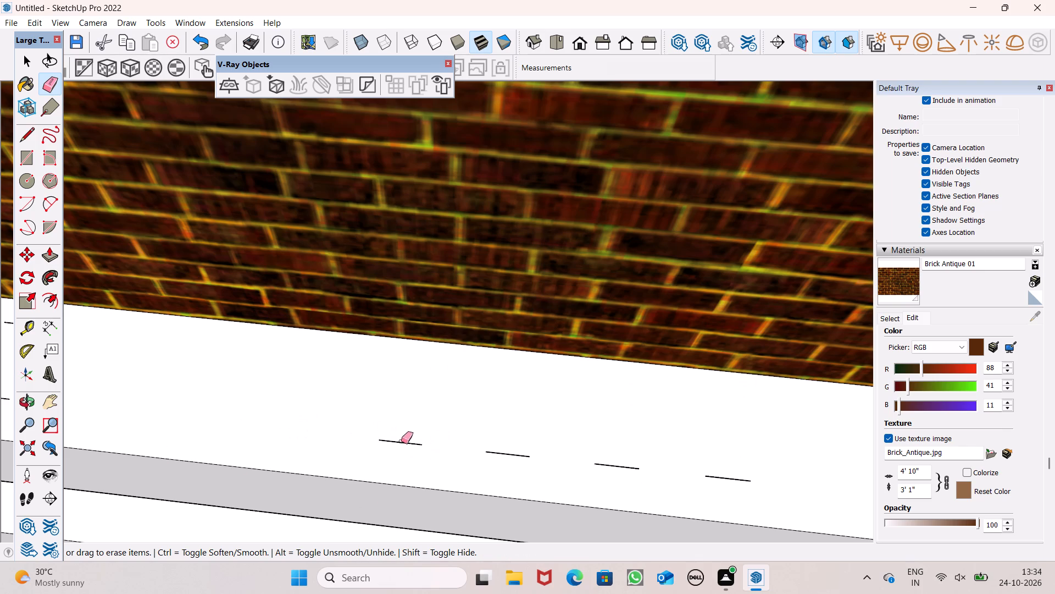
left_click_drag(401, 441, 424, 451)
left_click_drag(489, 437, 501, 455)
left_click_drag(604, 451, 637, 476)
left_click_drag(718, 461, 729, 488)
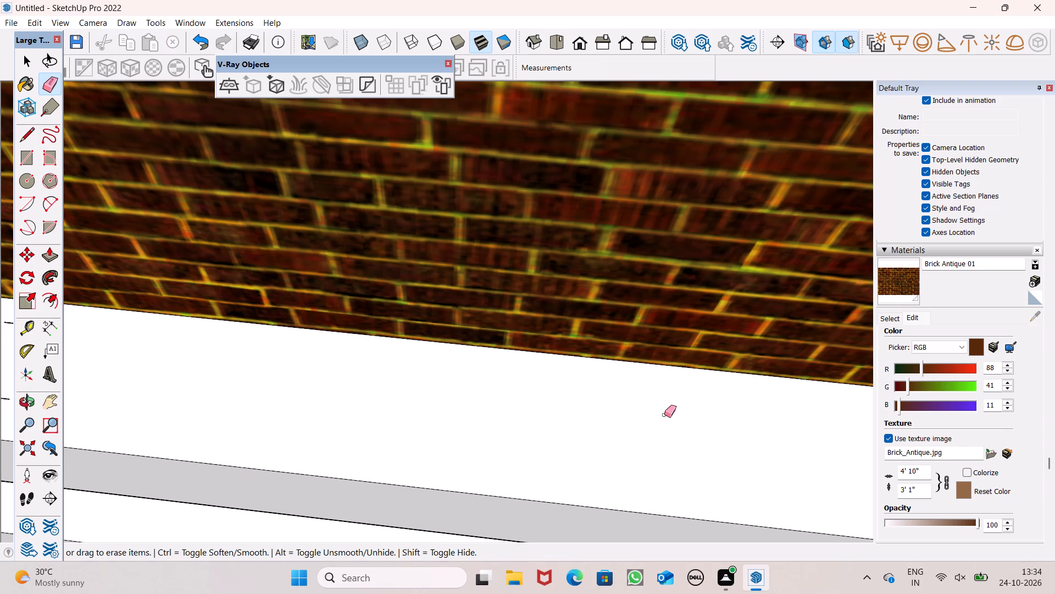
Erase the last pair of loose short edges beside the three intact small rectangles.
scroll(649, 395, "down", 14)
scroll(382, 371, "up", 7)
scroll(504, 296, "up", 5)
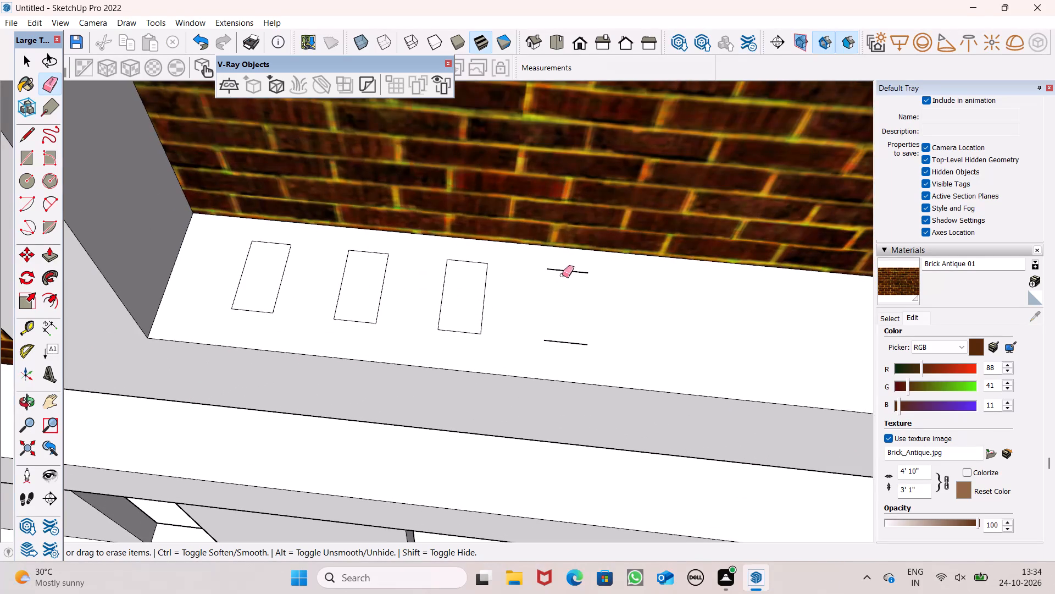
left_click_drag(572, 263, 573, 275)
left_click_drag(562, 321, 577, 357)
Erase the small rectangle closest to the tall frame's inner left face.
left_click_drag(284, 276, 256, 276)
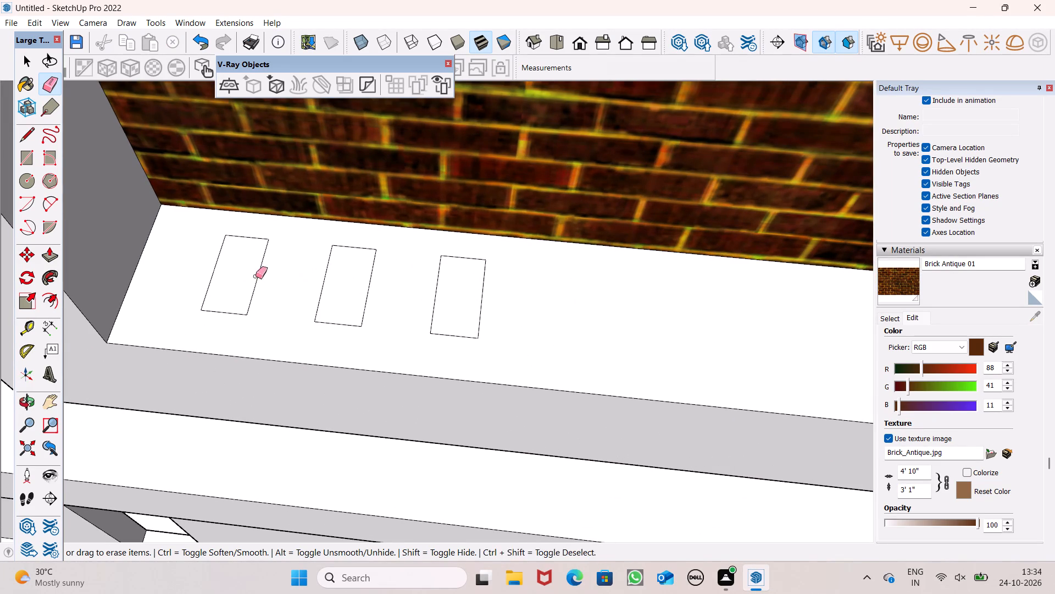
left_click_drag(256, 276, 223, 278)
left_click_drag(238, 235, 226, 308)
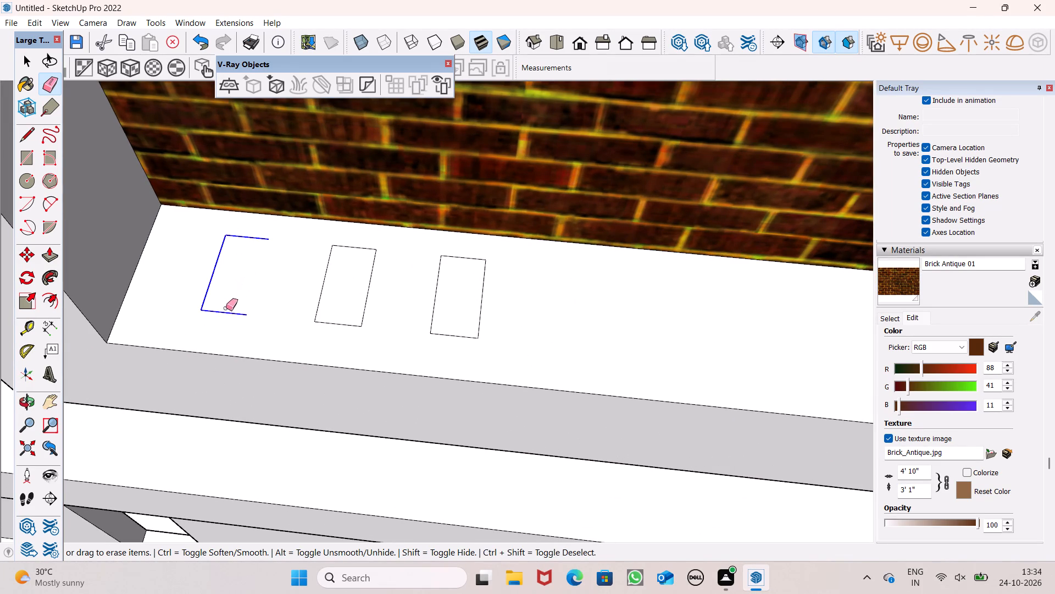
left_click_drag(226, 308, 225, 302)
scroll(260, 291, "down", 20)
scroll(260, 291, "down", 1)
key("space")
Examine the building's front and the tall brick-filled frame from several angles.
scroll(321, 284, "down", 3)
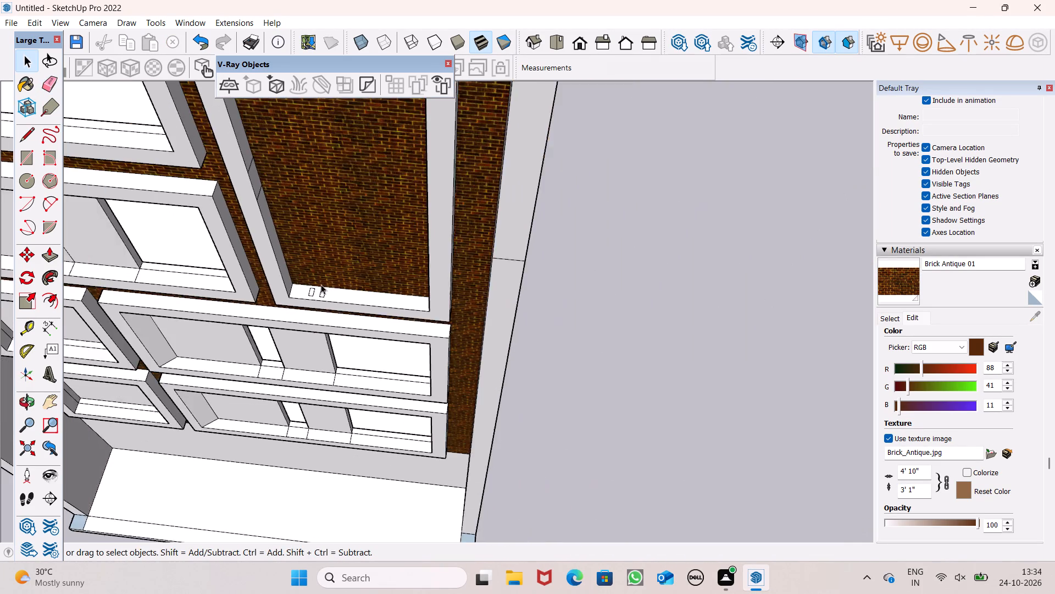
scroll(321, 284, "down", 2)
middle_click_drag(341, 293, 332, 225)
scroll(332, 225, "up", 1)
scroll(332, 223, "down", 6)
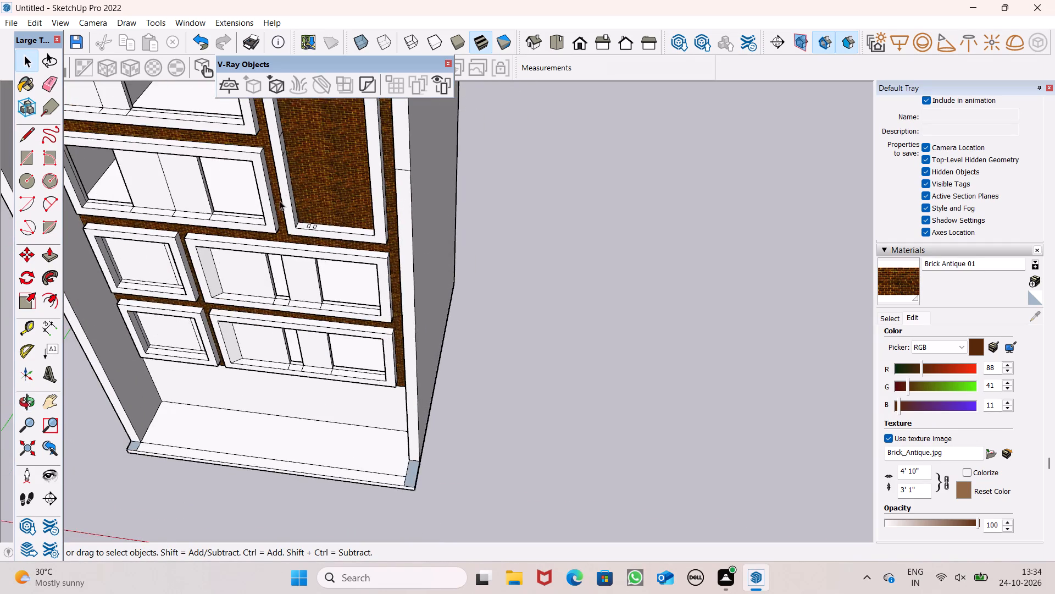
scroll(280, 207, "down", 5)
middle_click_drag(322, 209, 396, 120)
scroll(390, 234, "down", 5)
scroll(324, 131, "up", 9)
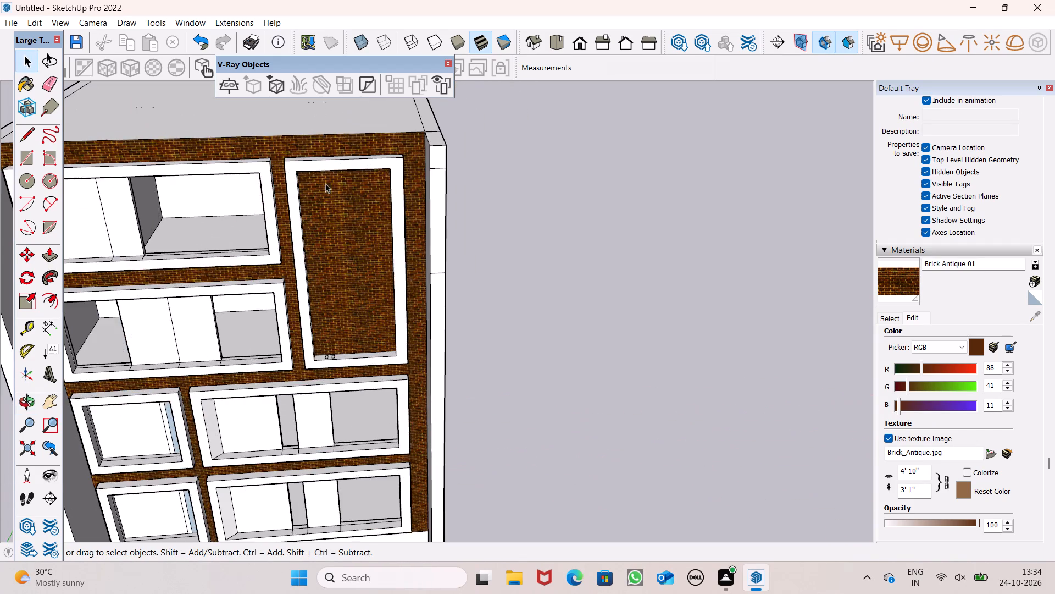
scroll(325, 199, "down", 2)
middle_click_drag(334, 246, 325, 157)
scroll(338, 174, "up", 2)
scroll(310, 251, "down", 4)
scroll(290, 177, "up", 5)
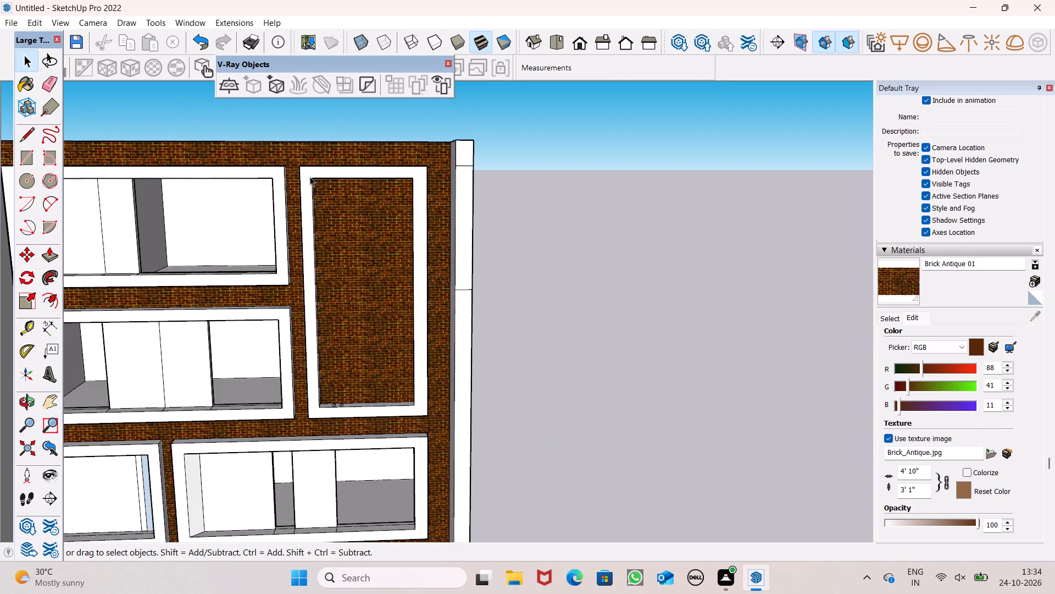
scroll(305, 171, "down", 4)
Erase the two dividing edges across the tall frame's inner left face so it becomes one continuous face.
middle_click_drag(334, 238, 225, 262)
scroll(225, 262, "up", 6)
scroll(318, 296, "down", 3)
middle_click_drag(313, 296, 273, 312)
scroll(337, 238, "up", 8)
left_click(49, 87)
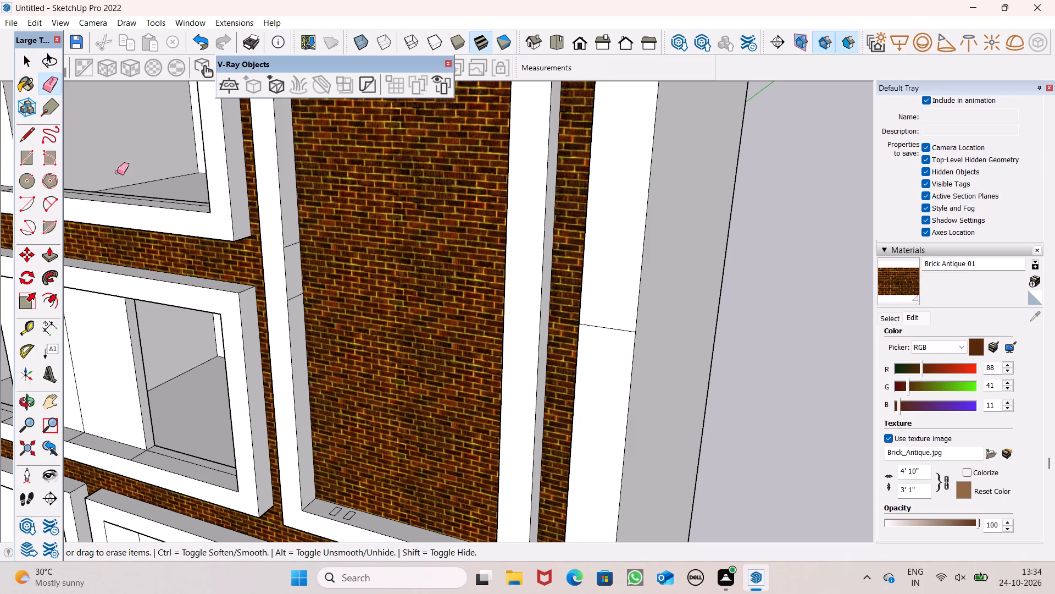
scroll(155, 193, "up", 3)
scroll(298, 248, "up", 5)
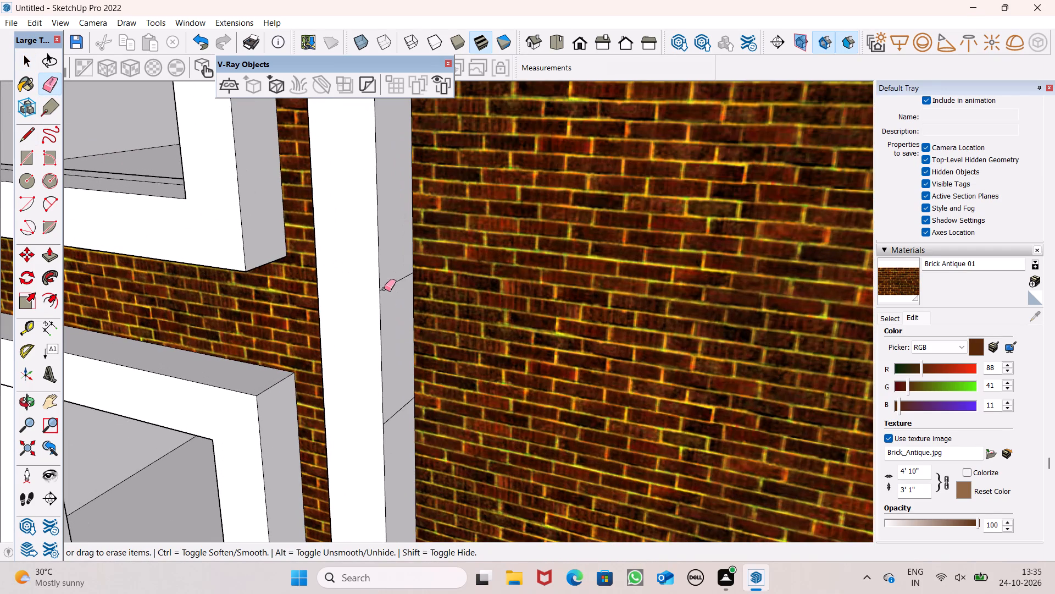
left_click(384, 288)
left_click_drag(406, 400, 402, 415)
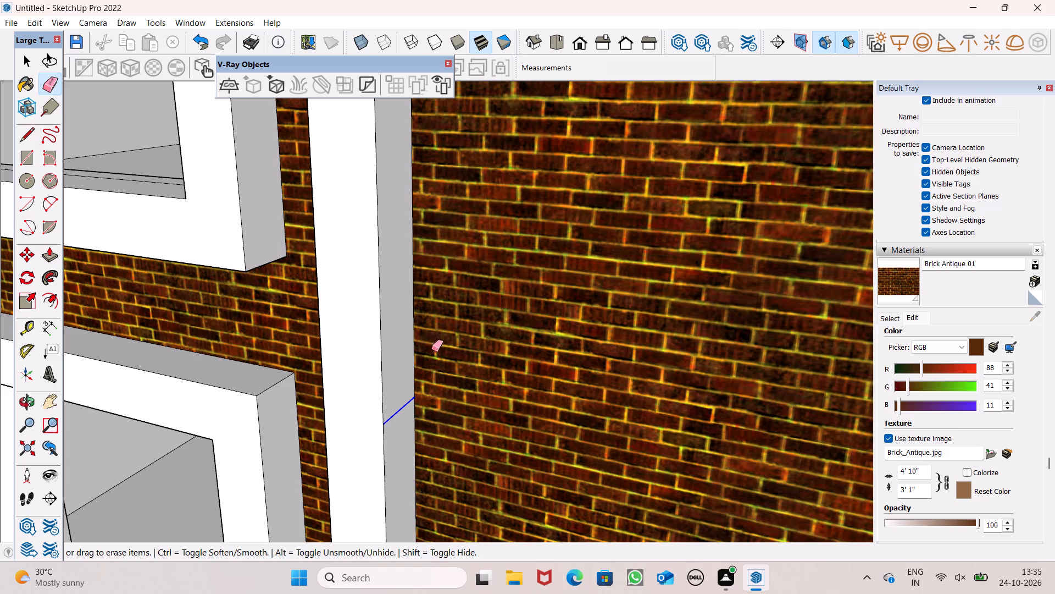
Push/Pull the tall frame's inner left face 8 1/8" into the opening to thicken the frame's left side.
scroll(352, 265, "down", 6)
scroll(381, 332, "down", 10)
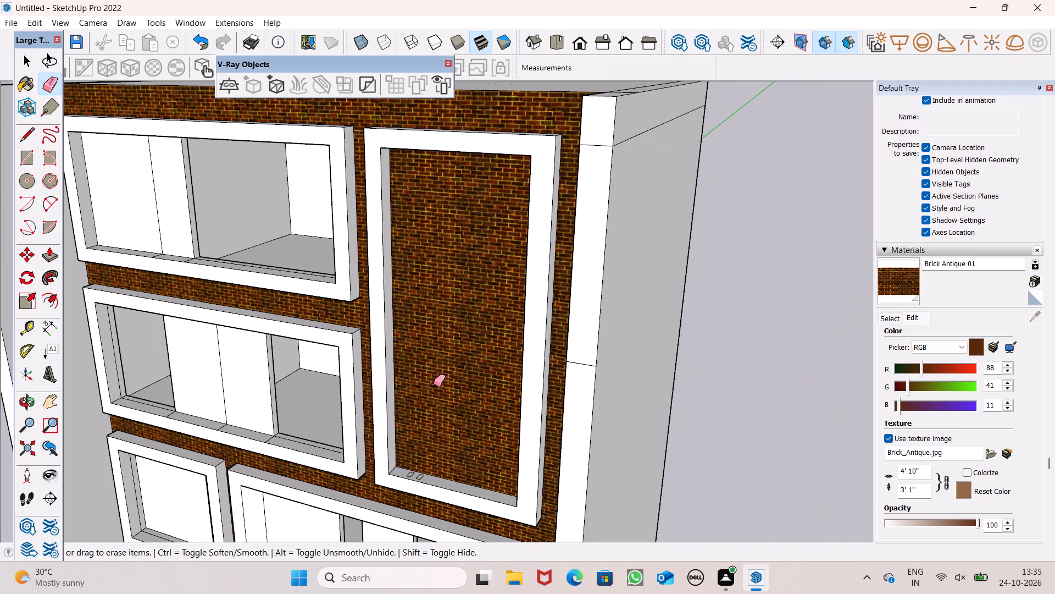
key("space")
middle_click_drag(402, 468, 515, 444)
scroll(484, 408, "down", 6)
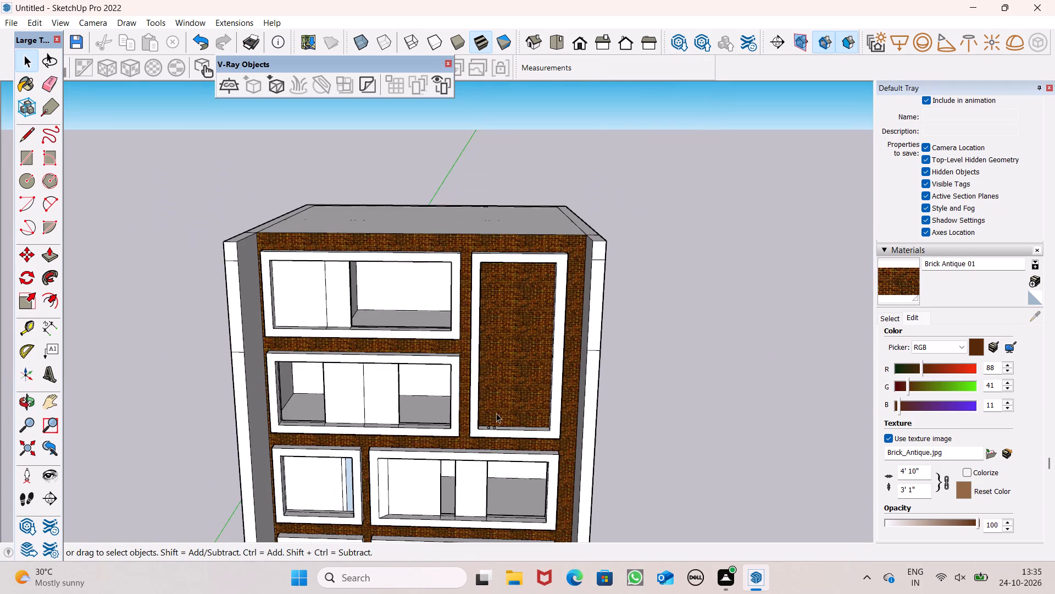
middle_click_drag(497, 430, 350, 472)
scroll(468, 367, "up", 5)
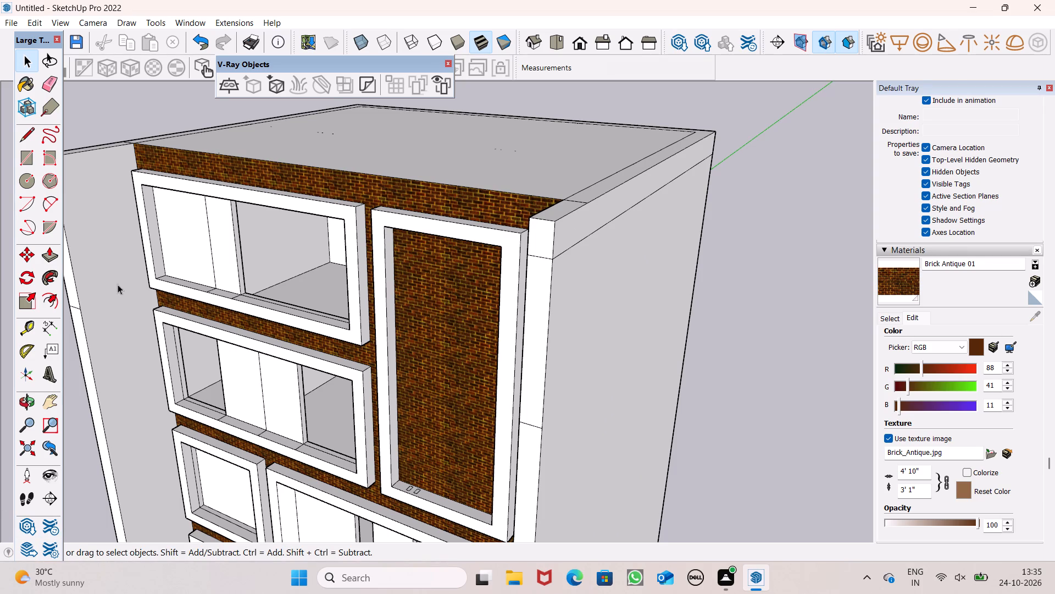
left_click(47, 257)
scroll(330, 348, "up", 4)
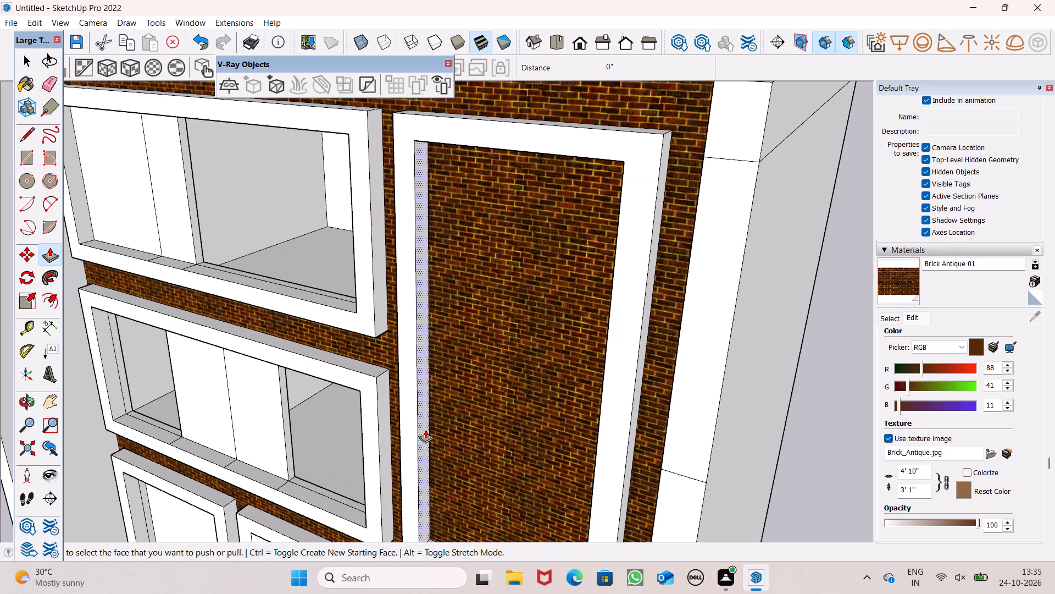
left_click_drag(425, 432, 438, 433)
scroll(457, 406, "down", 6)
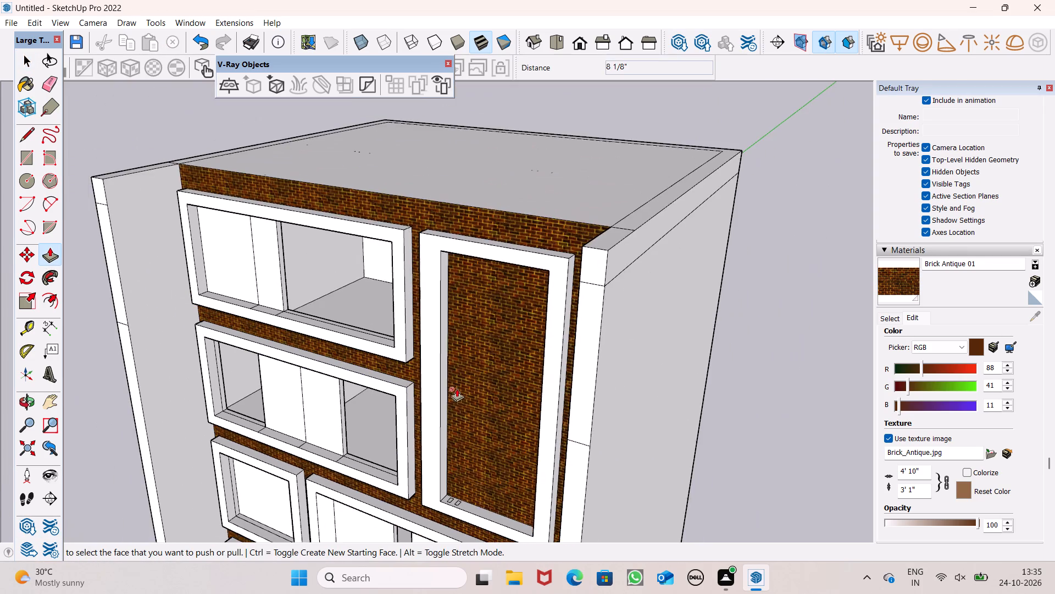
Erase the small rectangle nearest the left corner on the tall frame's inner bottom ledge.
scroll(465, 481, "up", 6)
key("space")
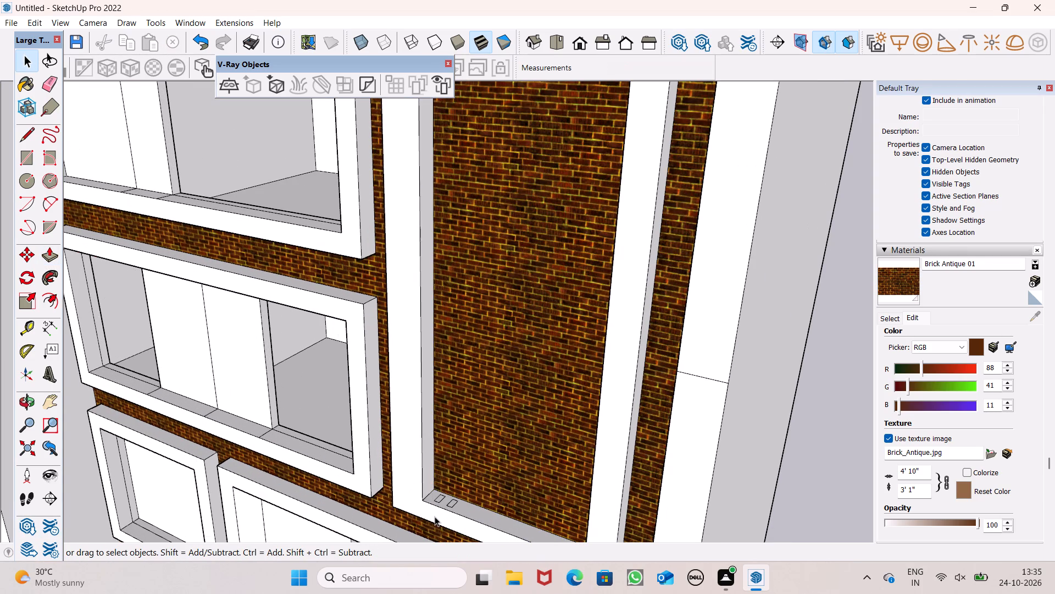
scroll(435, 516, "up", 8)
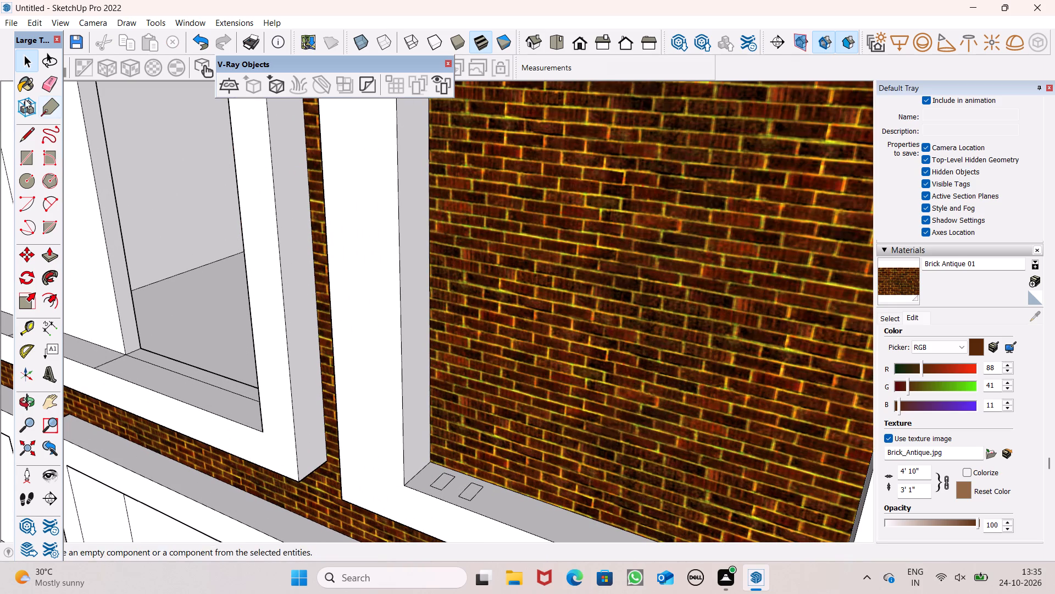
left_click(43, 83)
scroll(475, 422, "up", 5)
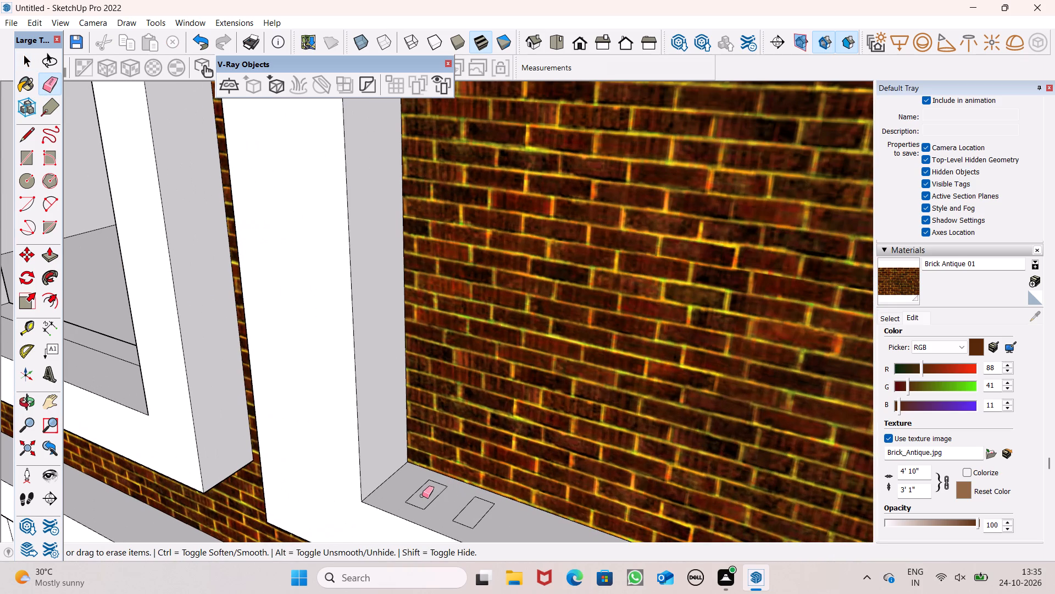
left_click_drag(422, 496, 436, 487)
left_click_drag(442, 484, 441, 490)
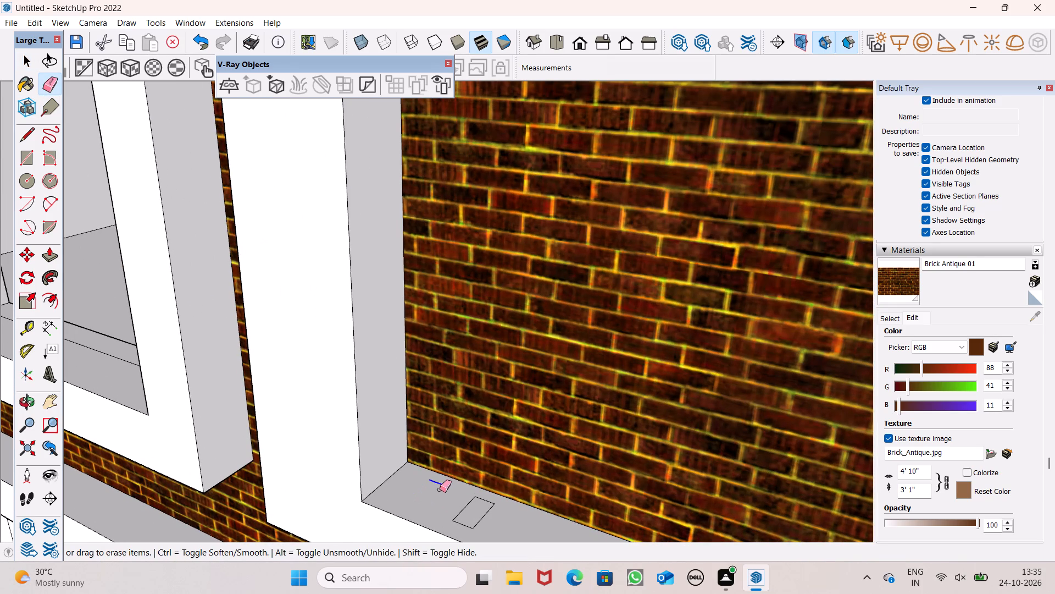
scroll(458, 440, "down", 6)
key("space")
Push/Pull the tall frame's inner left face 3 3/4" further into the opening.
scroll(496, 315, "down", 13)
middle_click_drag(529, 288, 609, 253)
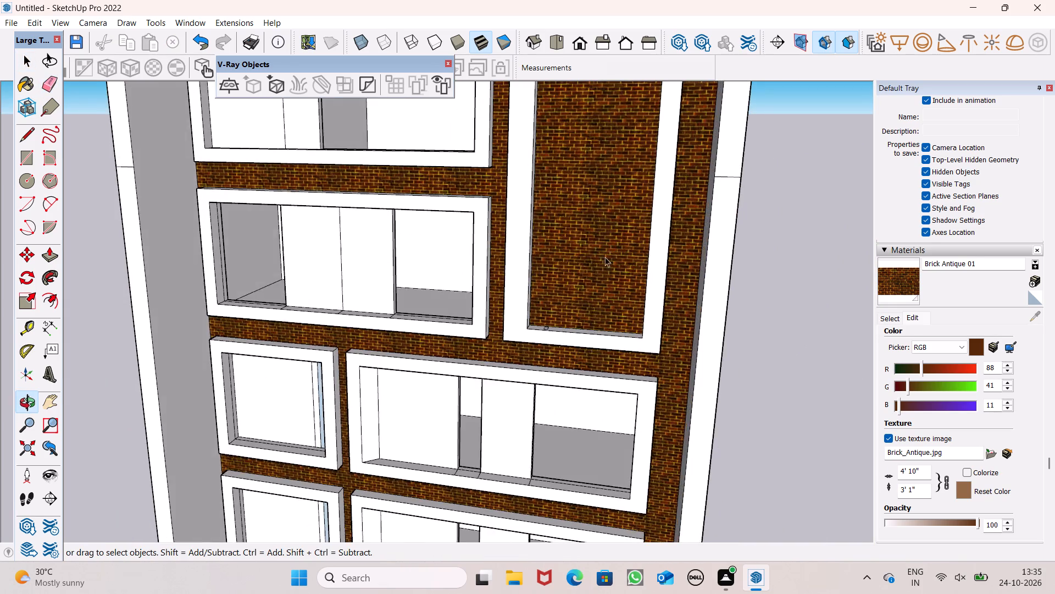
scroll(592, 282, "down", 8)
scroll(619, 161, "up", 7)
middle_click_drag(601, 276, 526, 325)
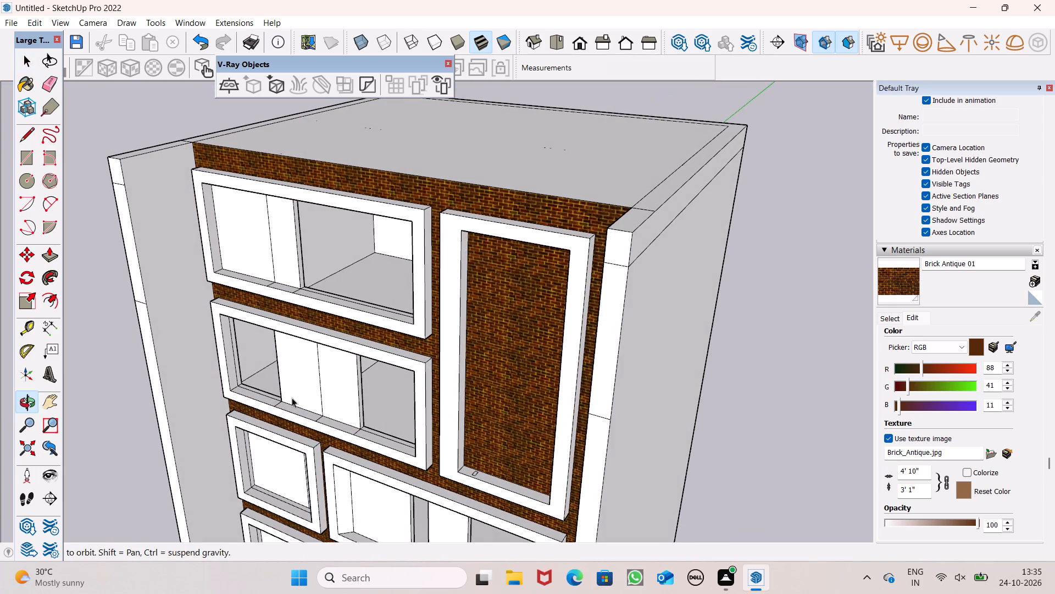
left_click(50, 261)
scroll(363, 419, "up", 3)
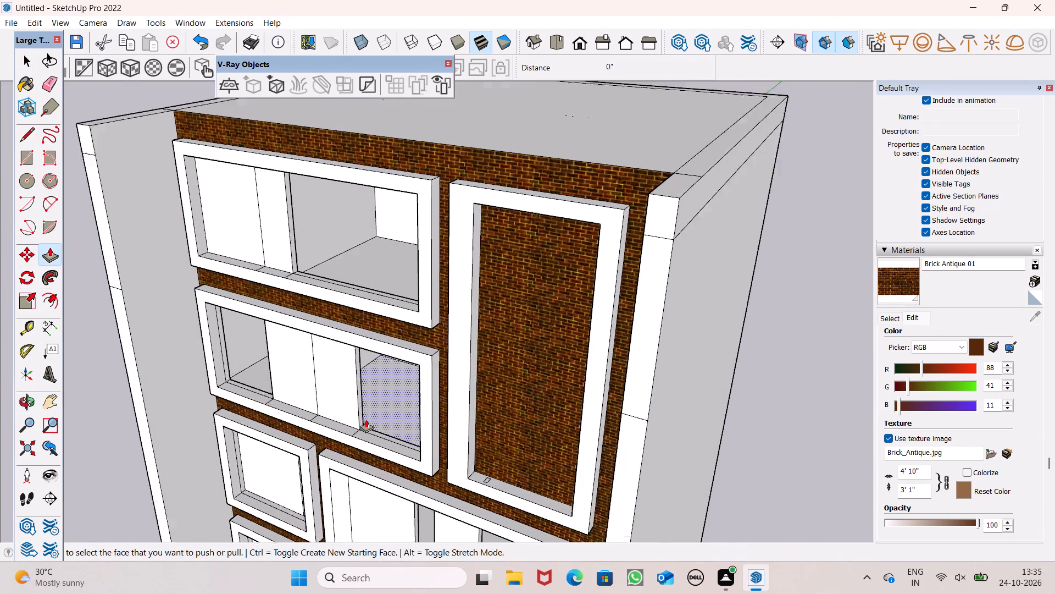
scroll(366, 419, "up", 2)
middle_click_drag(501, 454, 491, 462)
scroll(491, 462, "up", 1)
left_click_drag(529, 468, 535, 474)
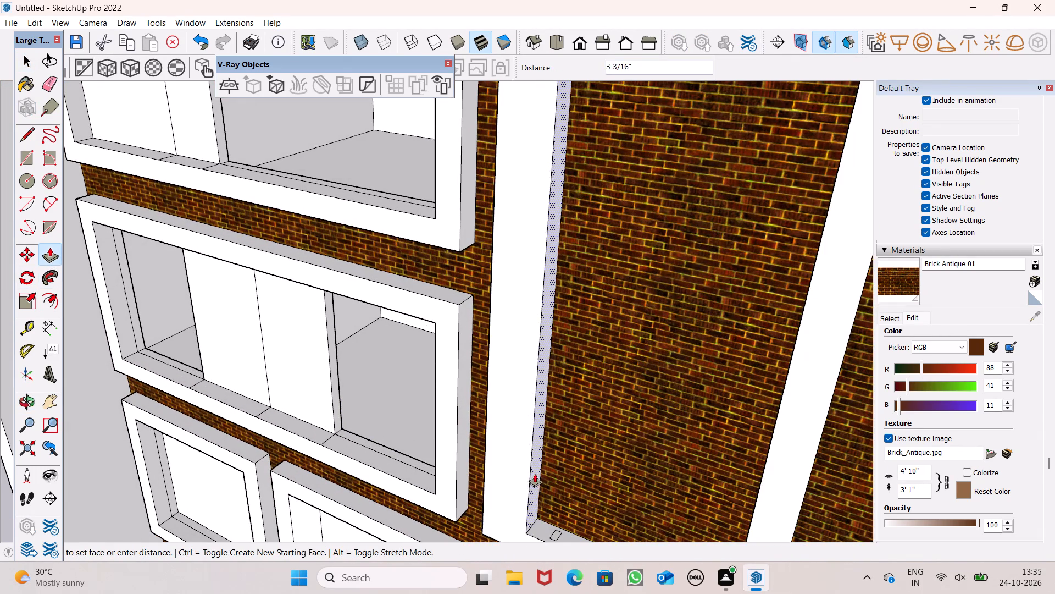
left_click_drag(535, 474, 535, 474)
Push/Pull the tall frame's outer left face inward to widen the brick gap beside the neighbouring window frames.
scroll(523, 438, "down", 6)
middle_click_drag(534, 460, 779, 449)
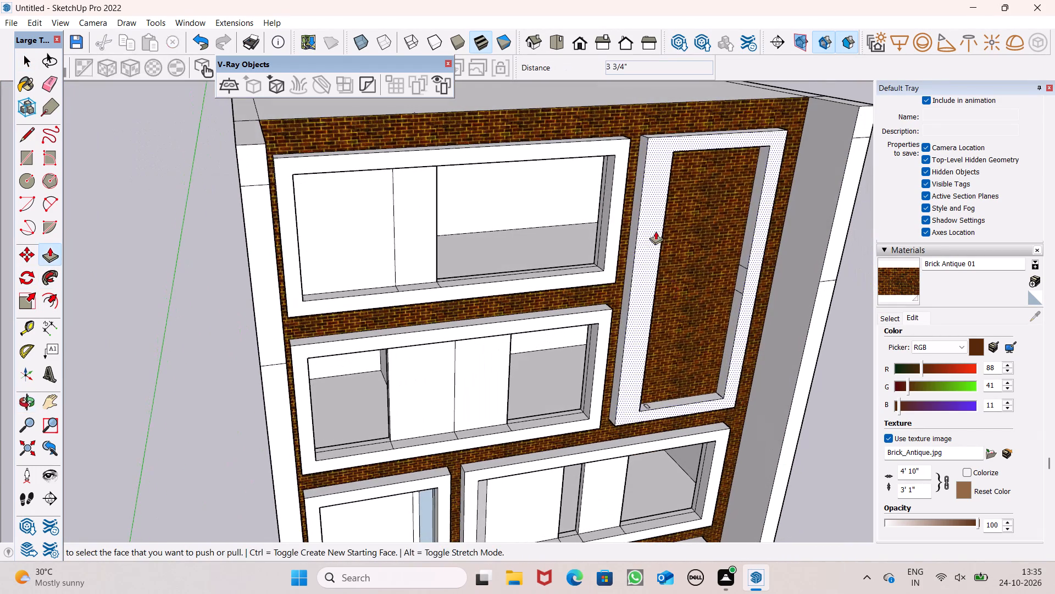
scroll(658, 213, "up", 6)
left_click_drag(614, 272, 636, 269)
scroll(554, 252, "down", 6)
middle_click_drag(557, 308, 511, 280)
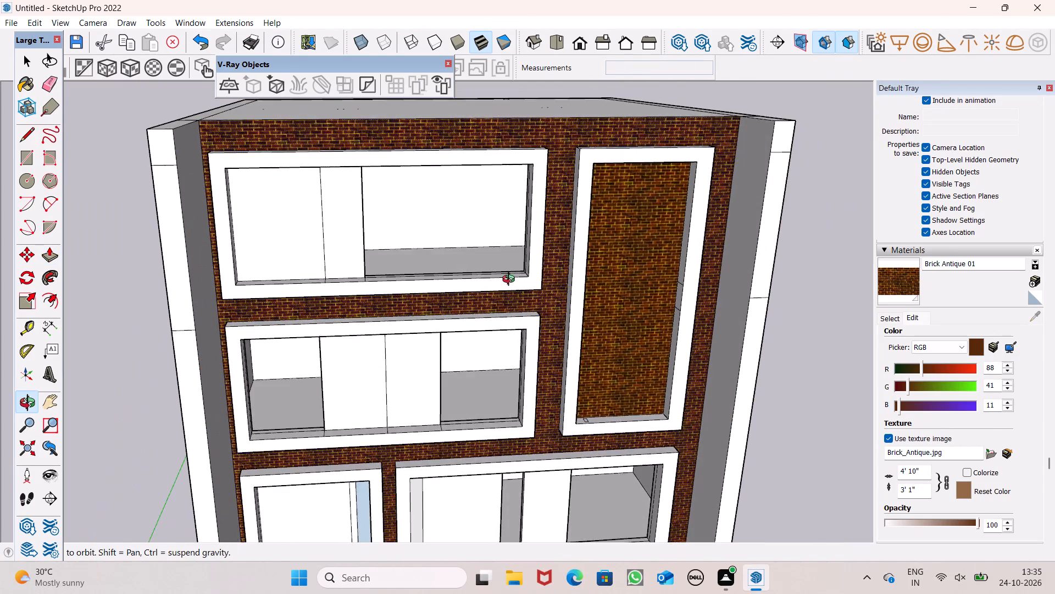
middle_click_drag(511, 280, 462, 305)
key("space")
Erase the two dividing edges across the tall frame's inner right face so it becomes one continuous face.
middle_click_drag(578, 317, 722, 269)
scroll(702, 265, "up", 4)
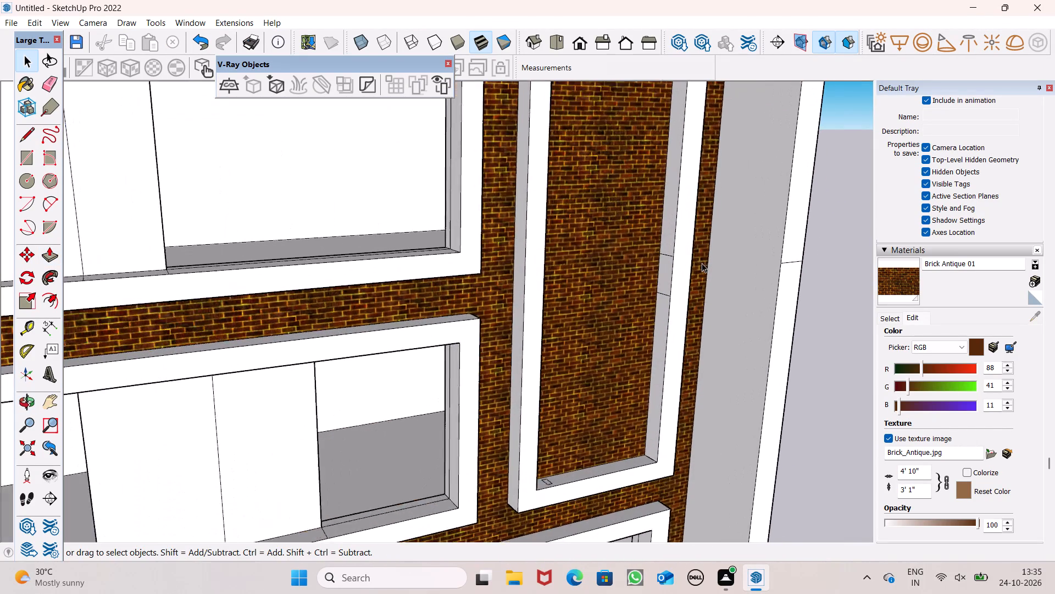
scroll(702, 263, "up", 2)
left_click(45, 88)
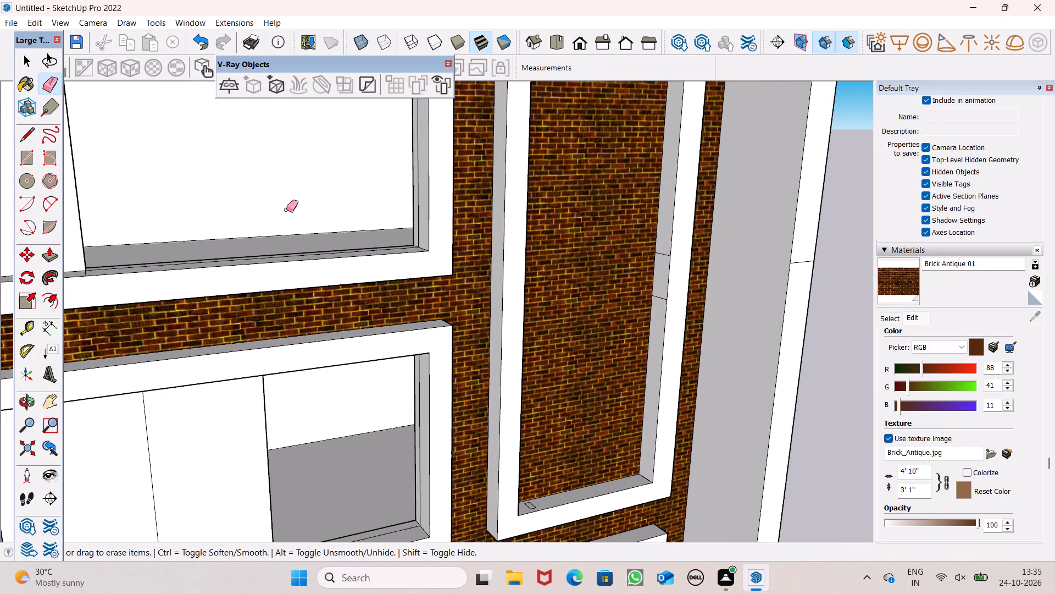
scroll(425, 255, "up", 4)
scroll(365, 242, "down", 4)
middle_click_drag(446, 290, 459, 303)
scroll(545, 298, "up", 5)
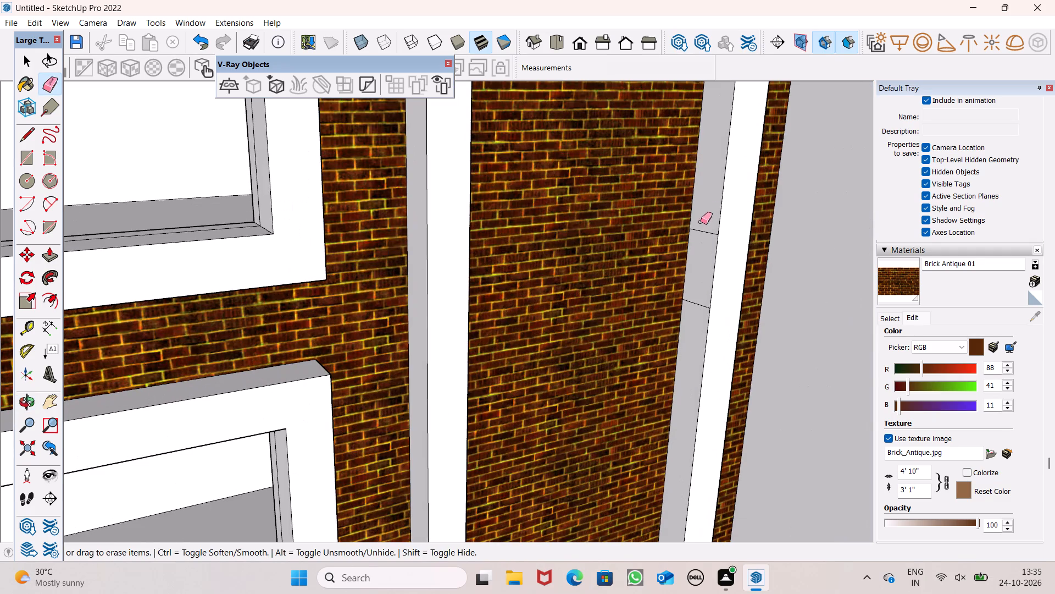
left_click_drag(720, 212, 716, 222)
key("ctrl+z")
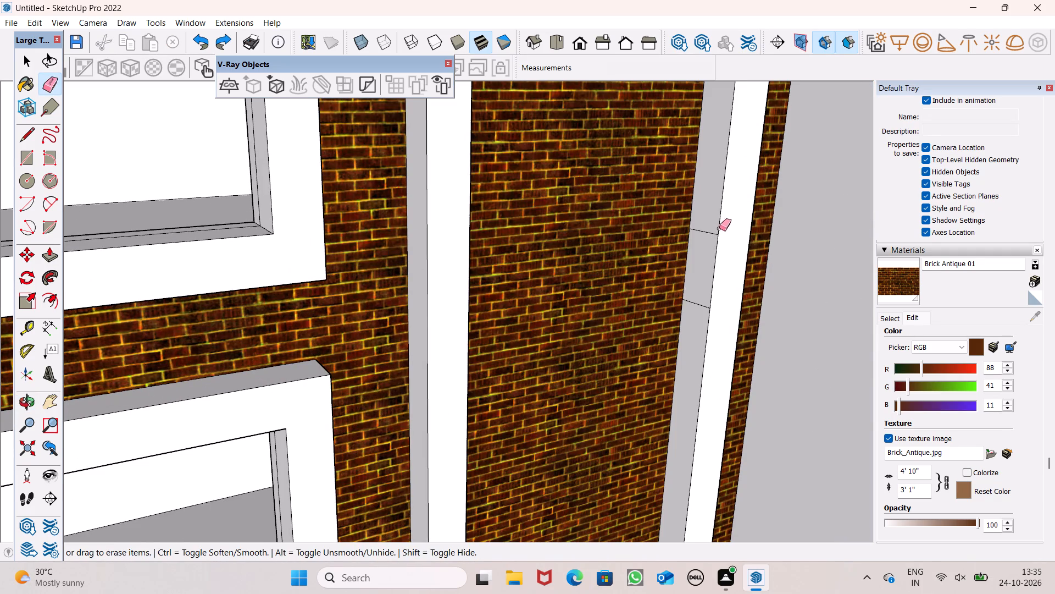
left_click_drag(703, 229, 707, 235)
left_click_drag(703, 299, 701, 307)
scroll(584, 204, "down", 10)
key("space")
Try to measure the width of the tall frame's left side with the Tape Measure.
middle_click_drag(562, 282, 372, 322)
scroll(458, 305, "down", 4)
middle_click_drag(492, 316, 482, 309)
scroll(514, 255, "up", 1)
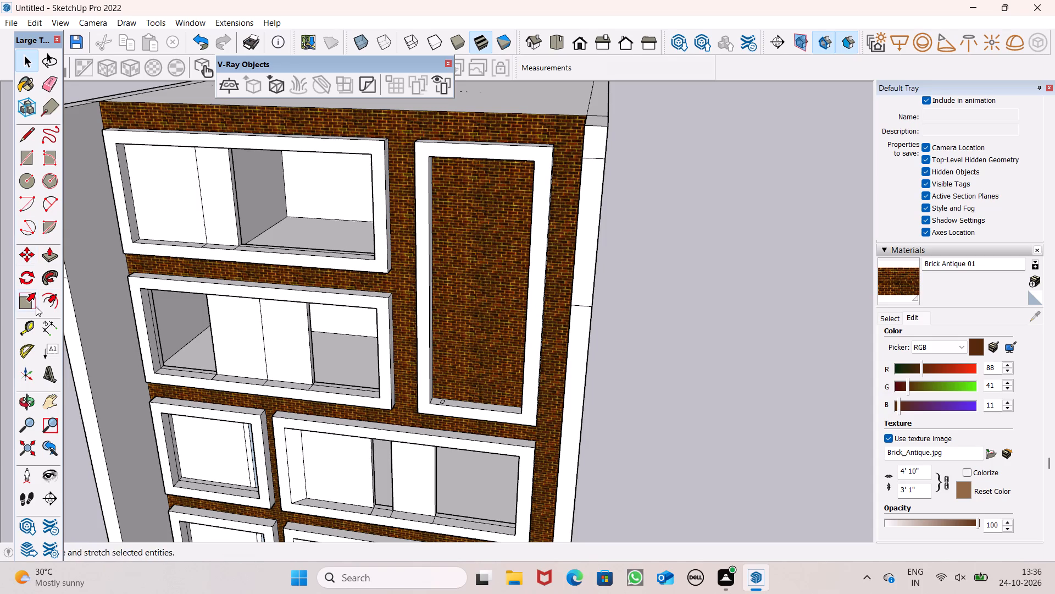
left_click(37, 317)
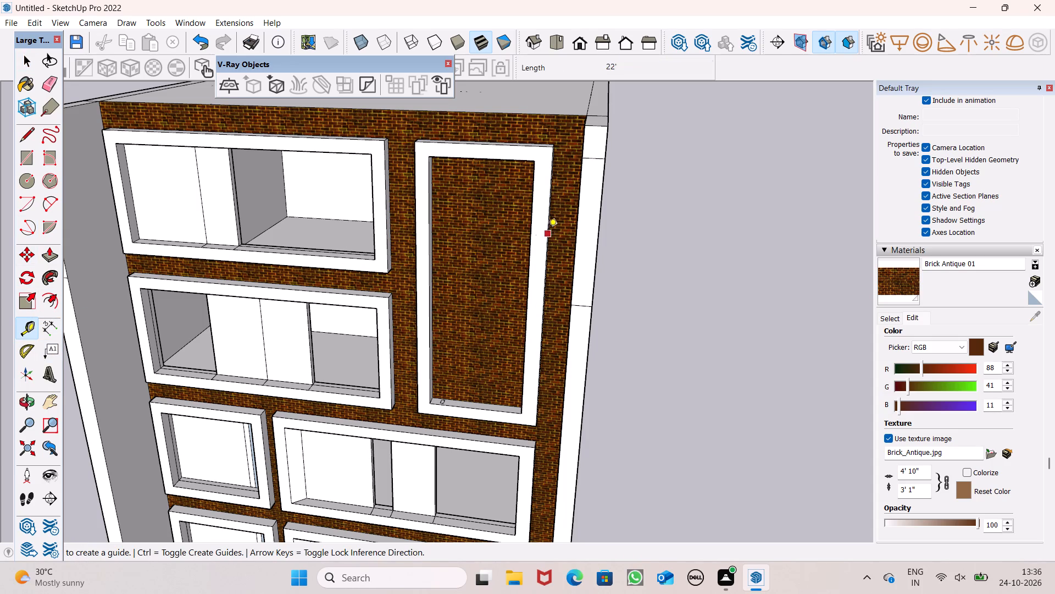
scroll(434, 156, "up", 11)
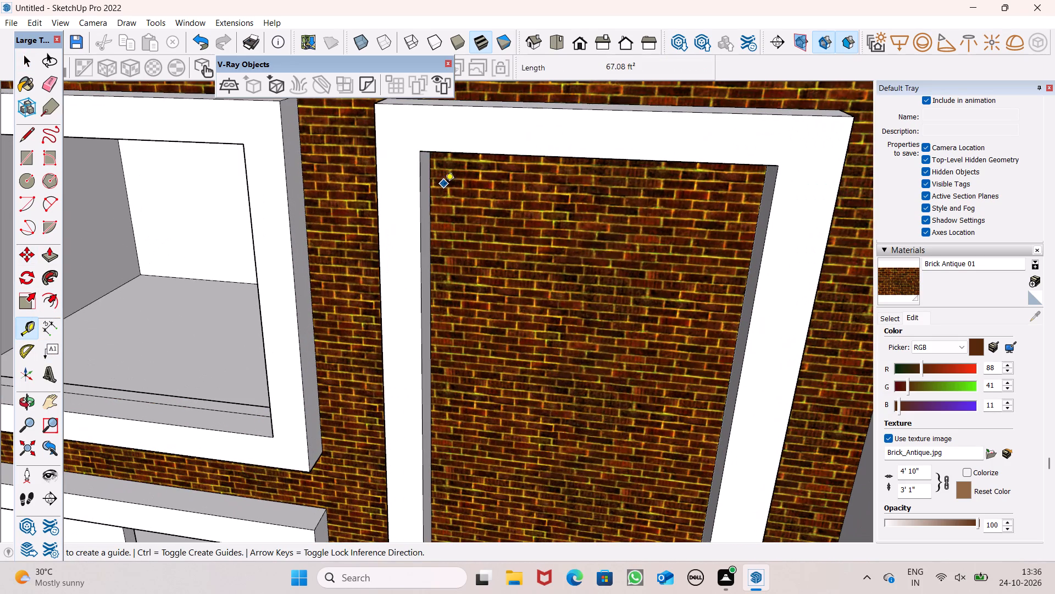
scroll(432, 269, "up", 5)
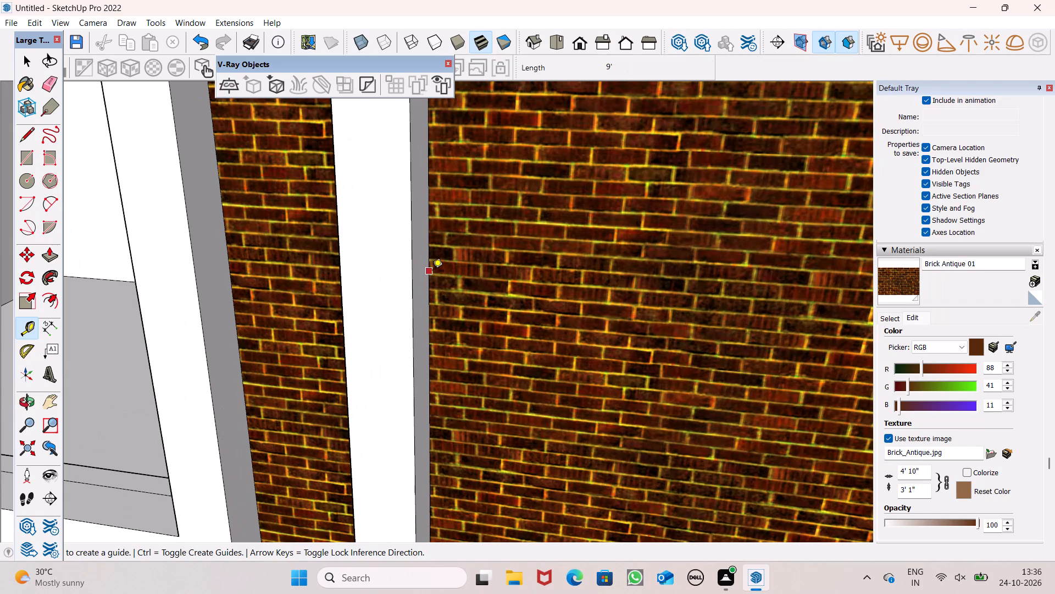
left_click(412, 298)
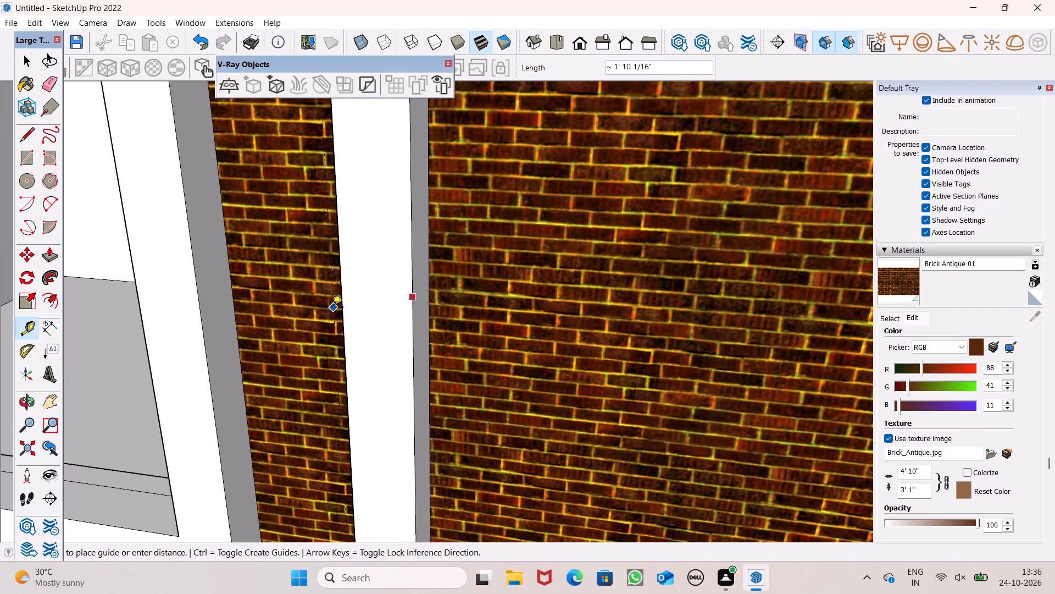
key("space")
Draw two 1' lines from the tall opening's upper corners straight up to the frame's top front edge.
scroll(398, 217, "down", 7)
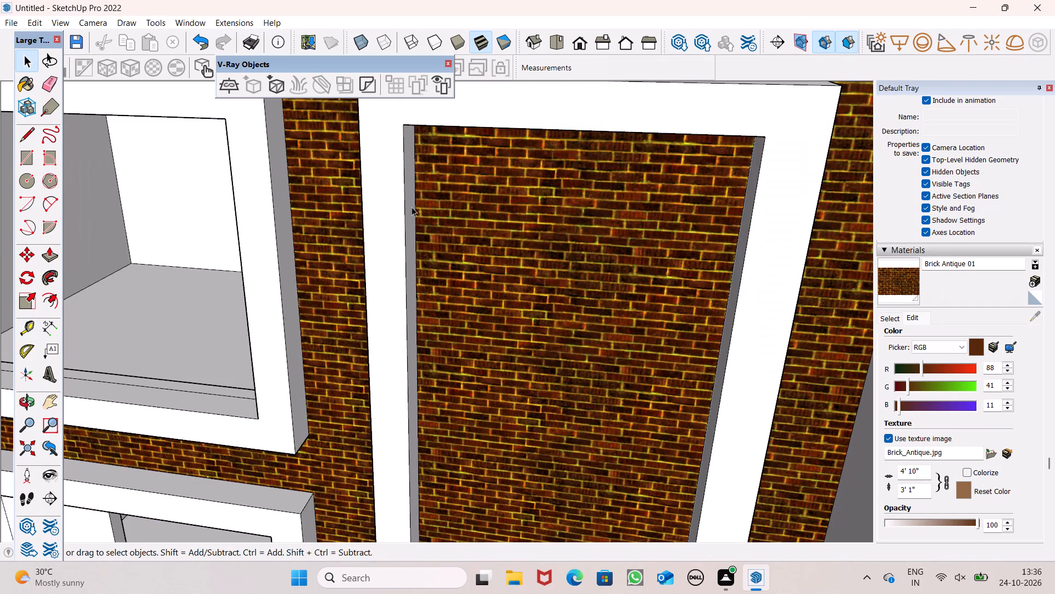
scroll(408, 223, "down", 11)
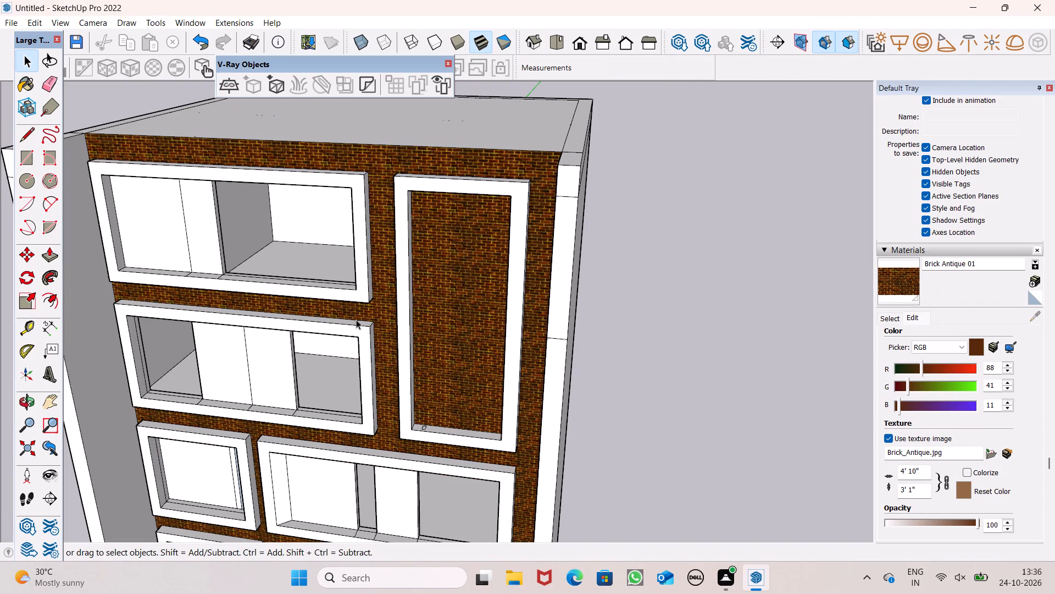
left_click(51, 333)
scroll(359, 175, "up", 6)
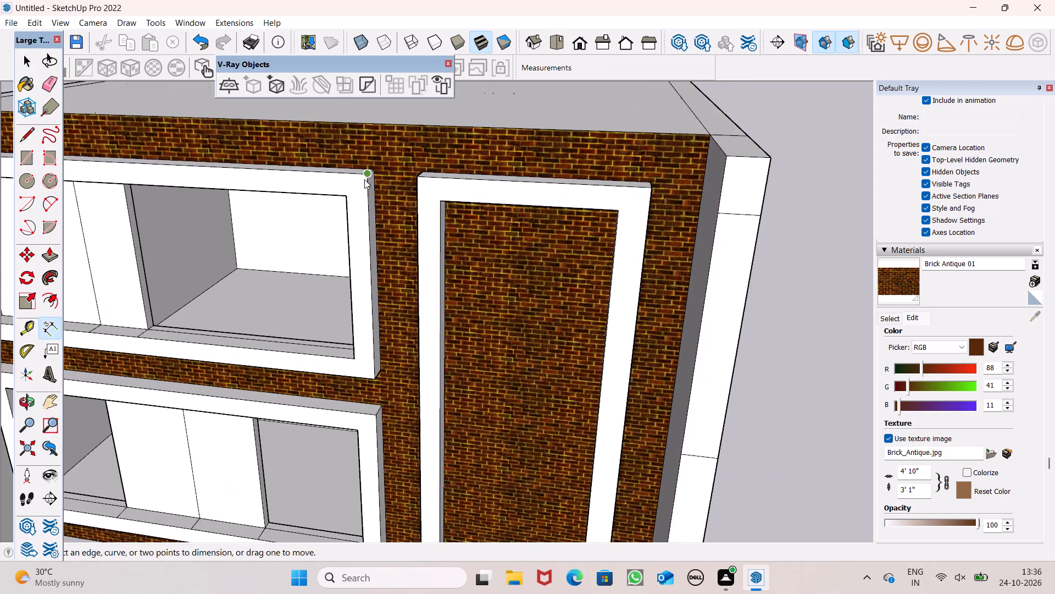
scroll(427, 195, "up", 5)
left_click(34, 128)
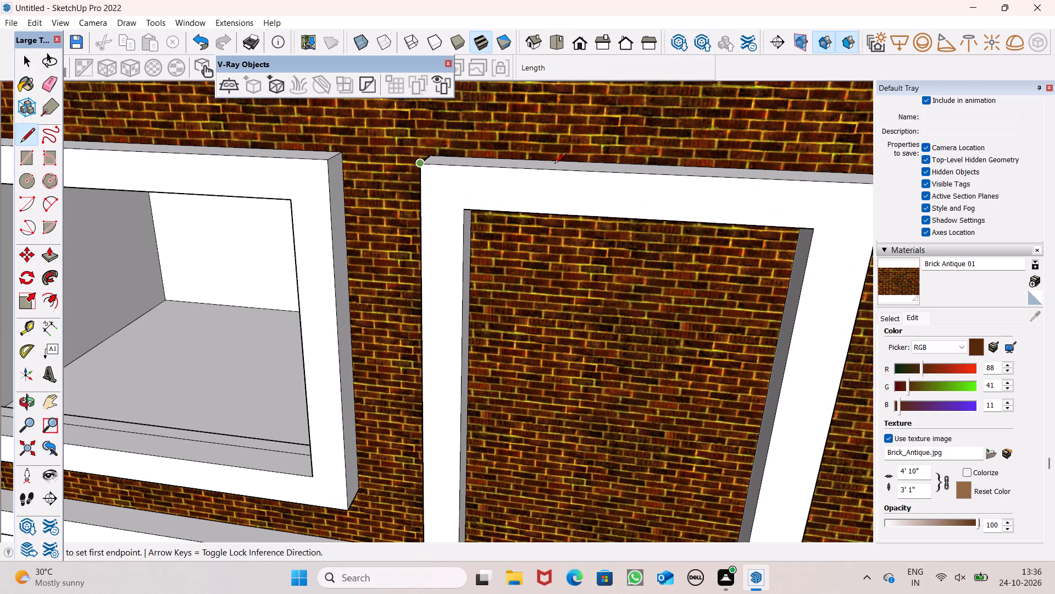
left_click_drag(813, 229, 813, 220)
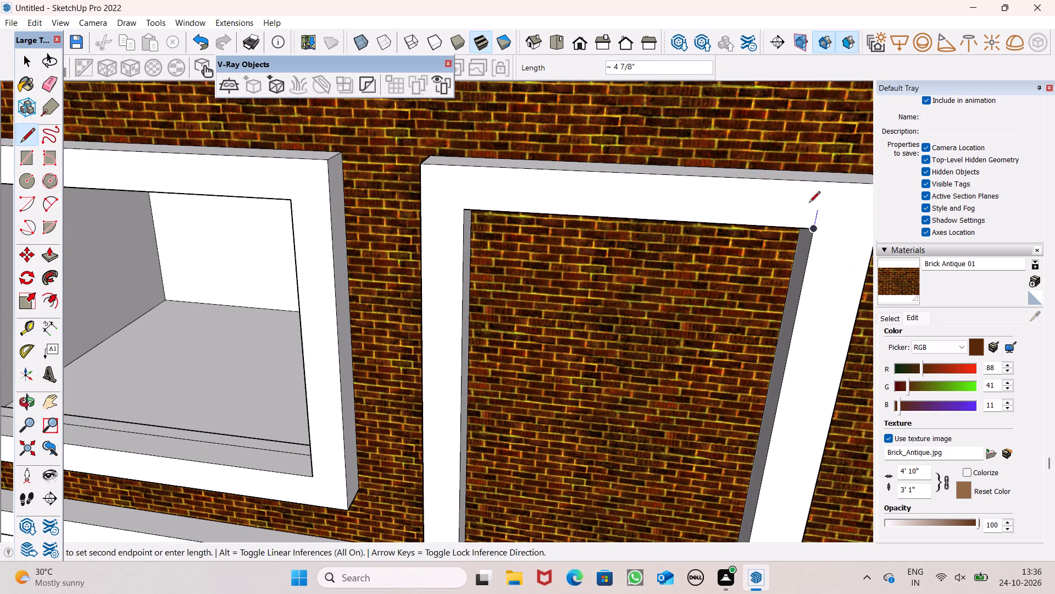
left_click(821, 183)
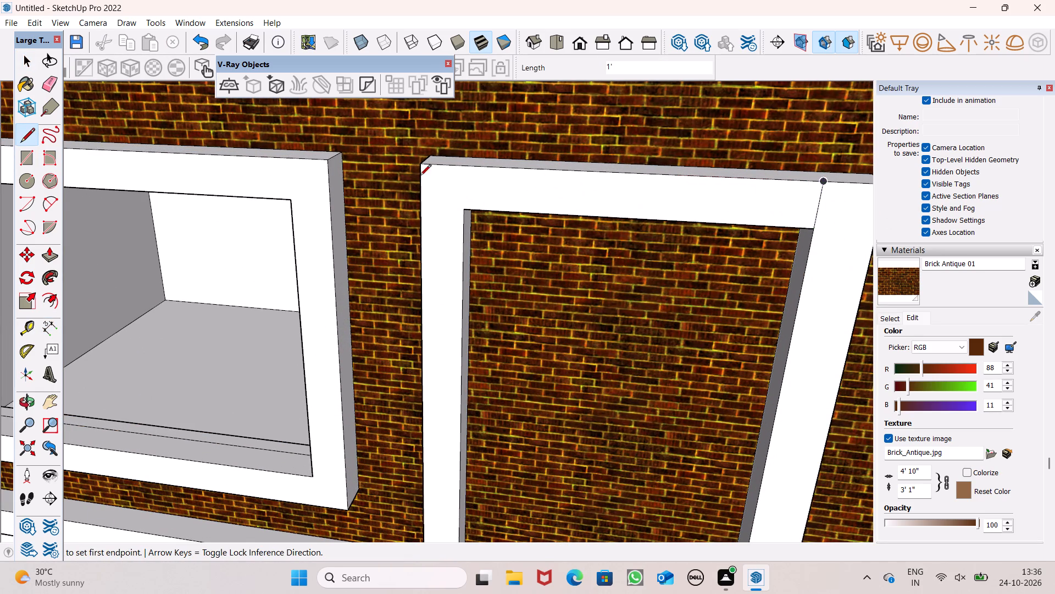
left_click(465, 210)
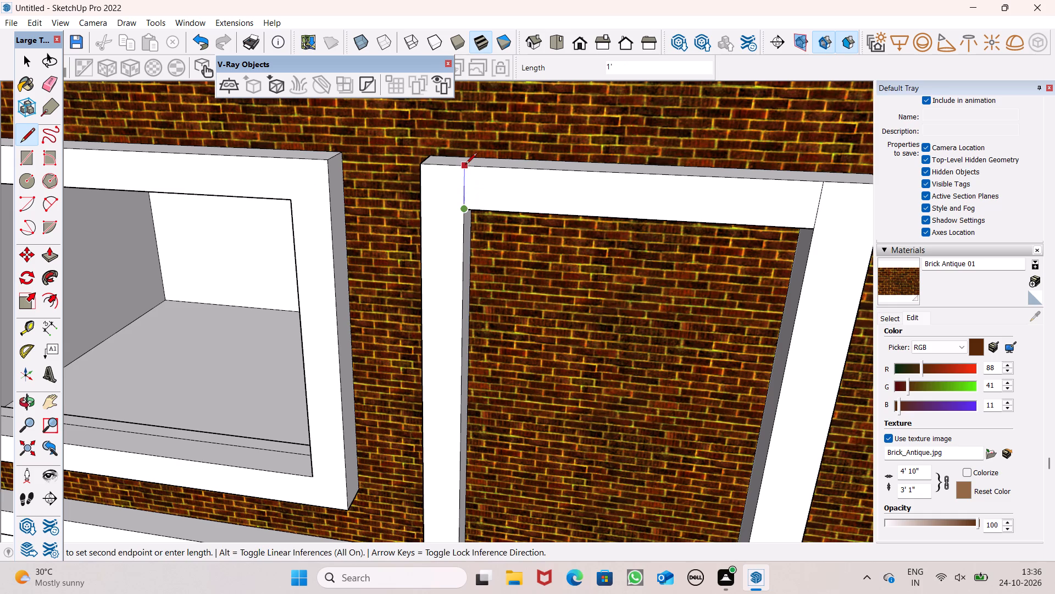
left_click(466, 165)
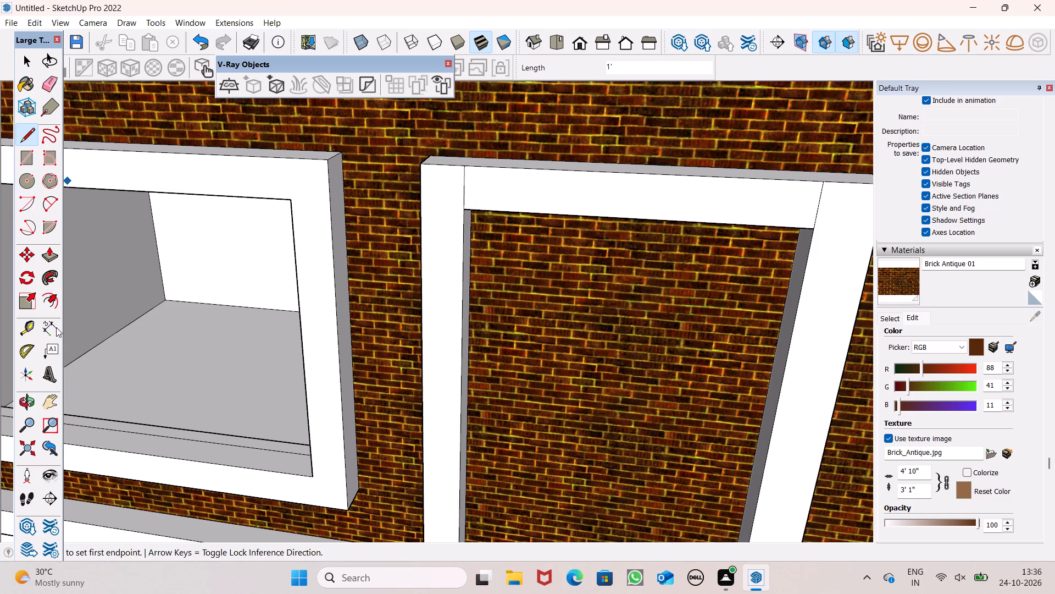
Check the width of the tall frame's left side at its top with the Dimension tool, placing no dimension.
left_click(53, 326)
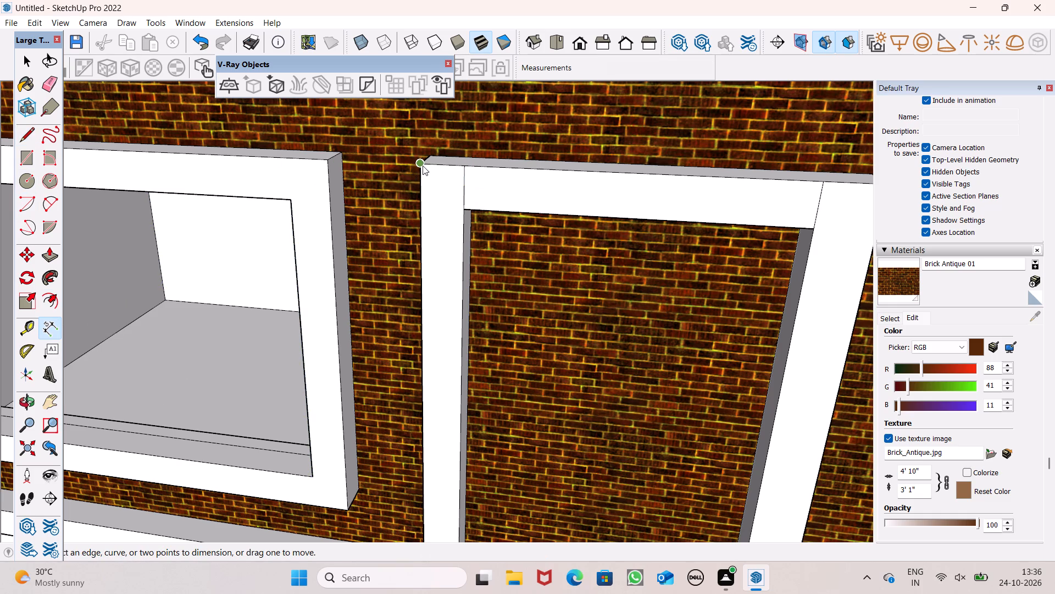
left_click(423, 165)
scroll(458, 167, "up", 8)
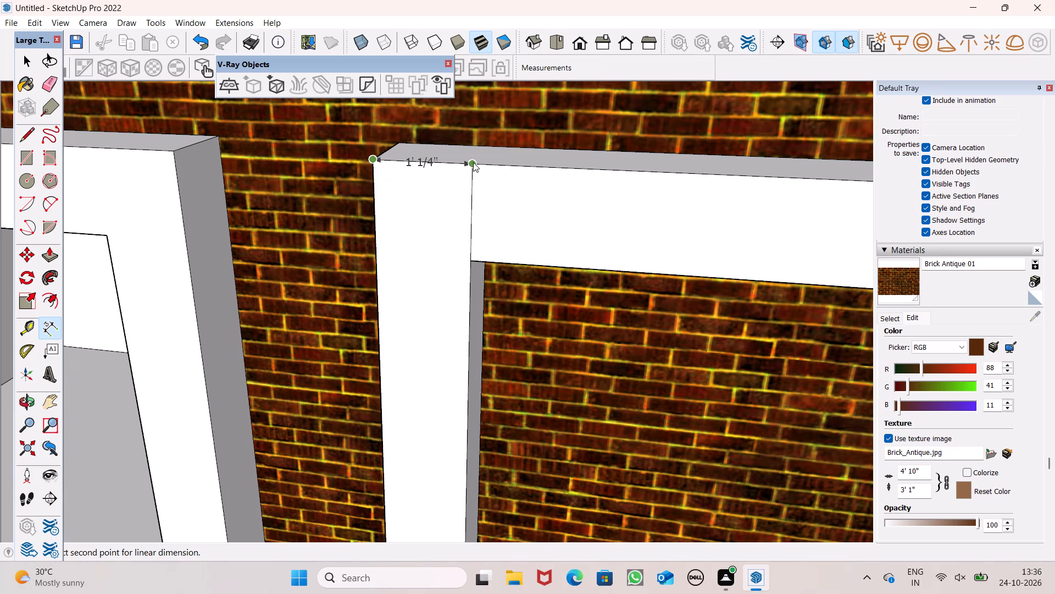
key("space")
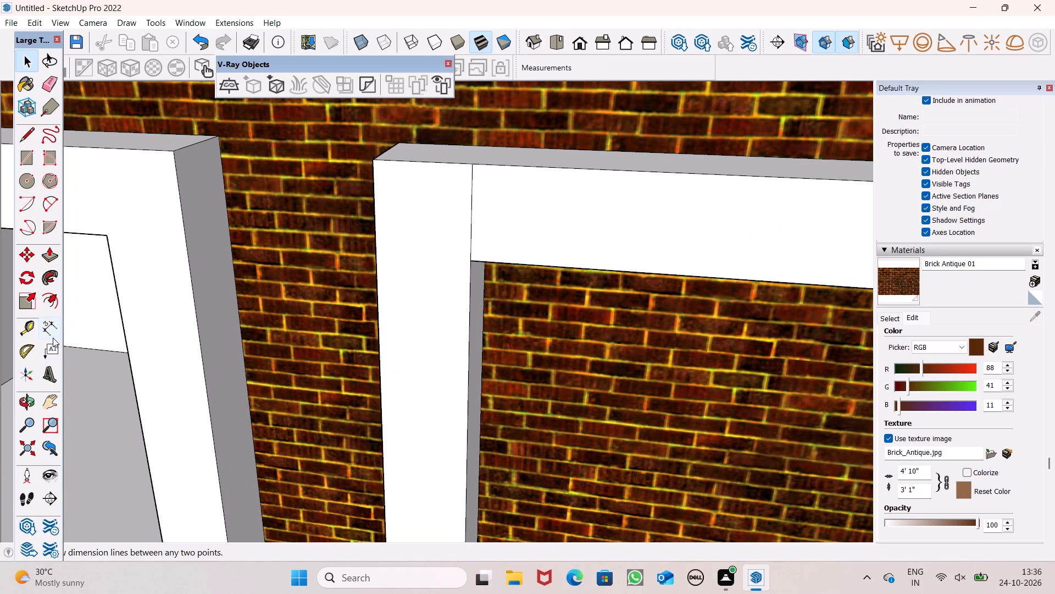
Check the width of the tall frame's right side at its top with the Dimension tool, placing no dimension.
left_click(53, 333)
scroll(276, 0, "down", 6)
scroll(273, 186, "down", 5)
scroll(283, 250, "down", 3)
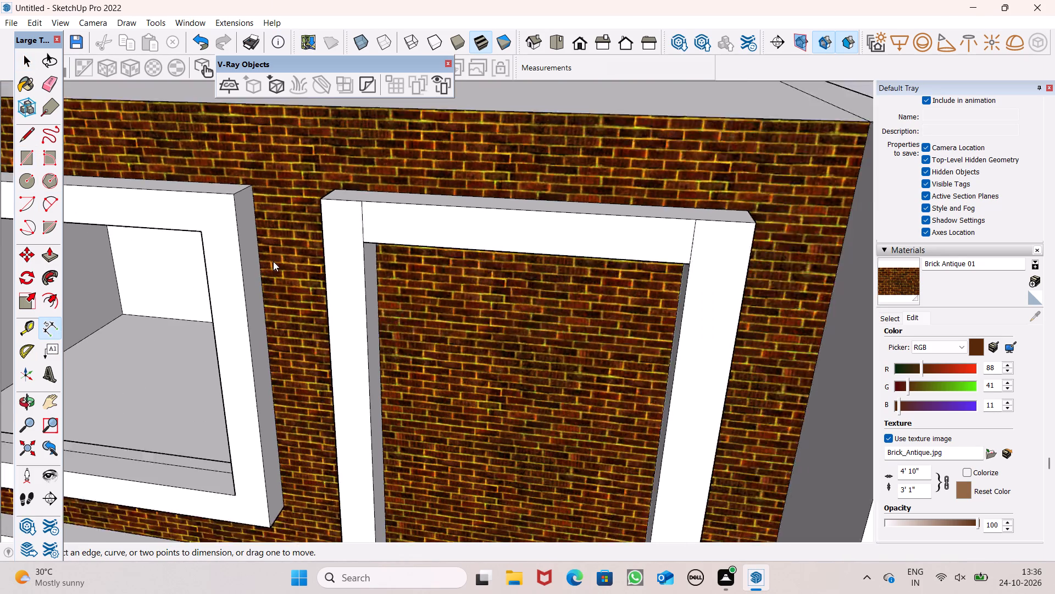
scroll(273, 261, "down", 2)
scroll(751, 280, "up", 7)
scroll(598, 219, "up", 4)
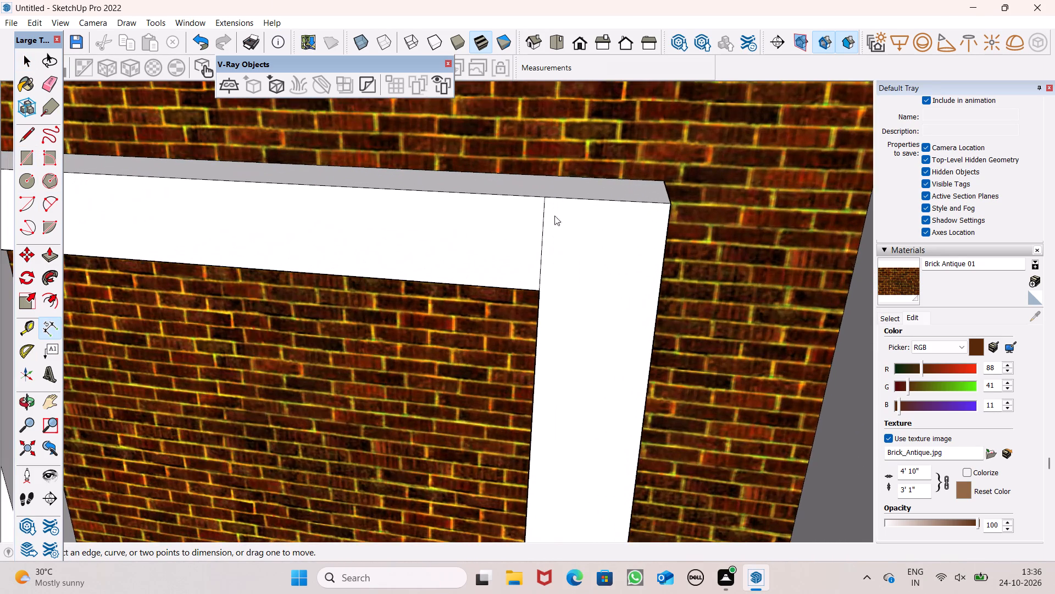
left_click_drag(538, 199, 552, 199)
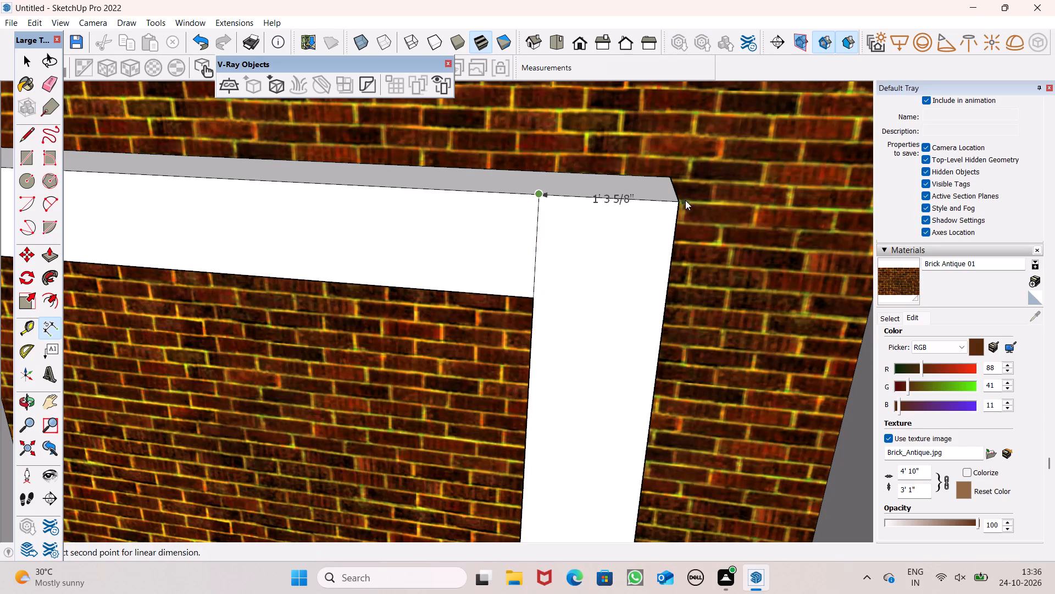
key("space")
scroll(603, 205, "down", 3)
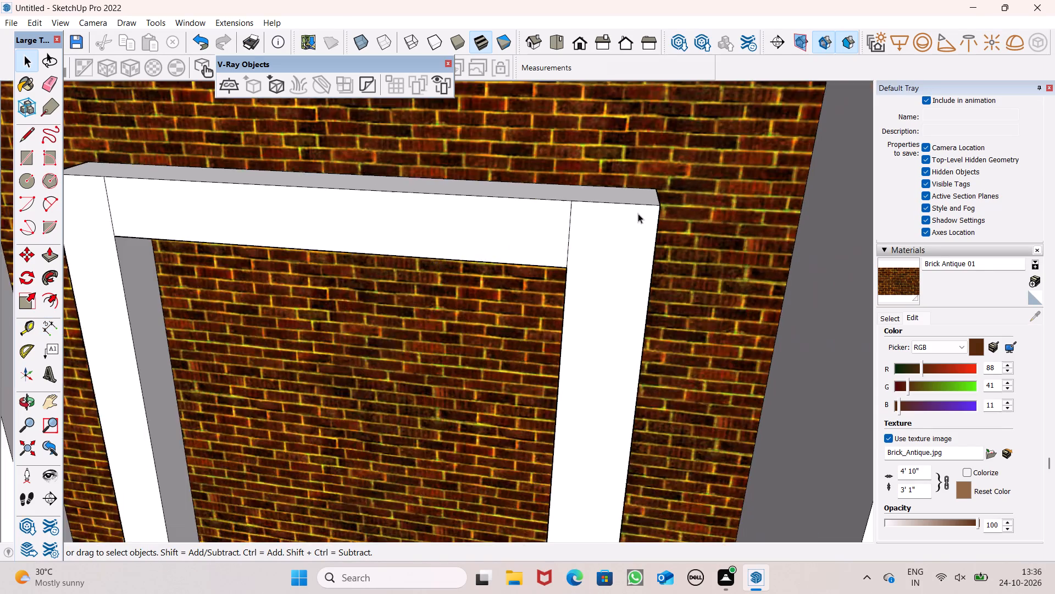
Erase the two short vertical lines between the tall opening's upper corners and the frame's top front edge.
scroll(638, 213, "down", 10)
scroll(640, 166, "down", 5)
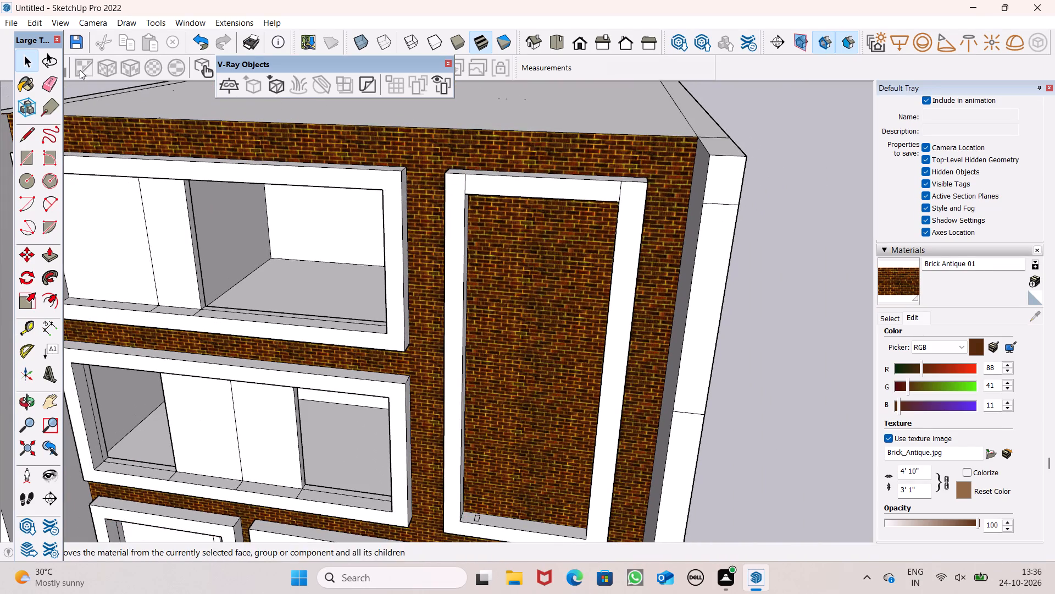
left_click_drag(47, 84, 52, 84)
scroll(499, 191, "up", 4)
left_click_drag(454, 181, 442, 175)
left_click_drag(697, 186, 676, 192)
scroll(673, 191, "down", 5)
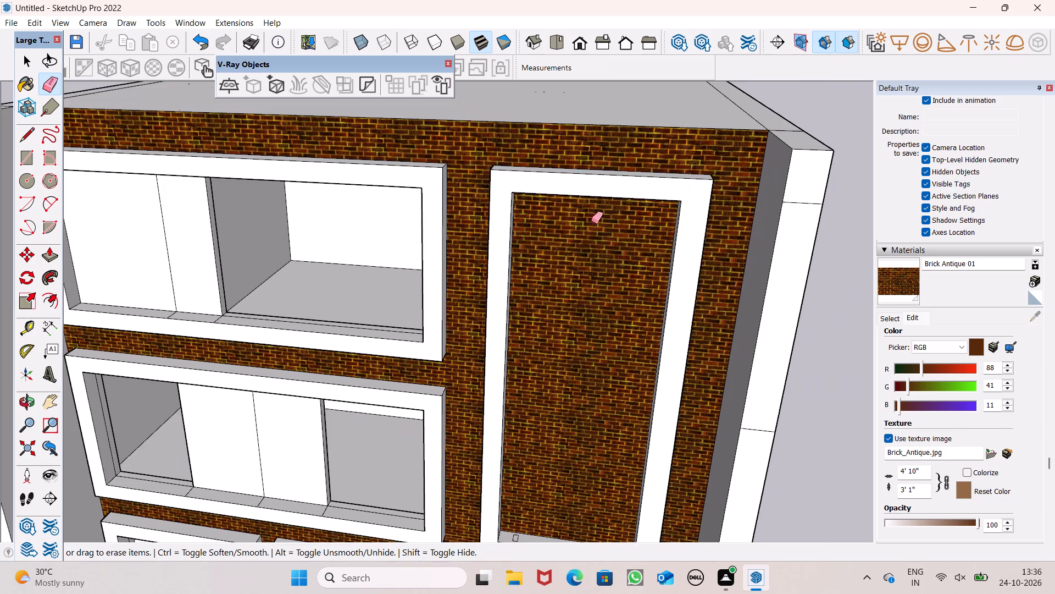
Pull the outer left face of the tall brick-filled frame outward by 2 9/16" with Push/Pull.
middle_click_drag(572, 224, 714, 96)
middle_click_drag(725, 286, 648, 328)
scroll(643, 327, "up", 1)
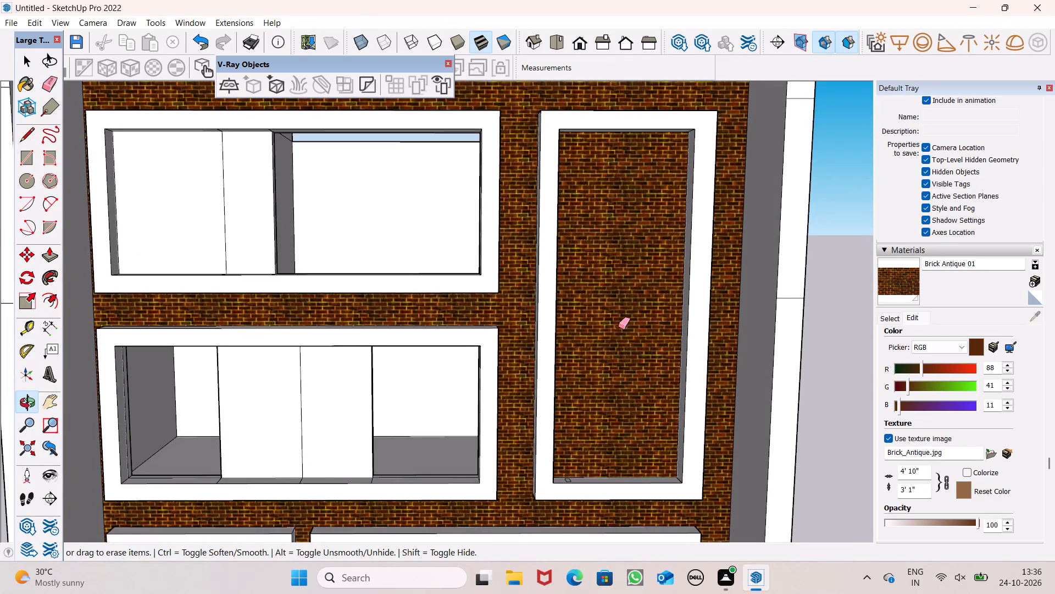
scroll(611, 331, "down", 1)
middle_click_drag(592, 384, 521, 437)
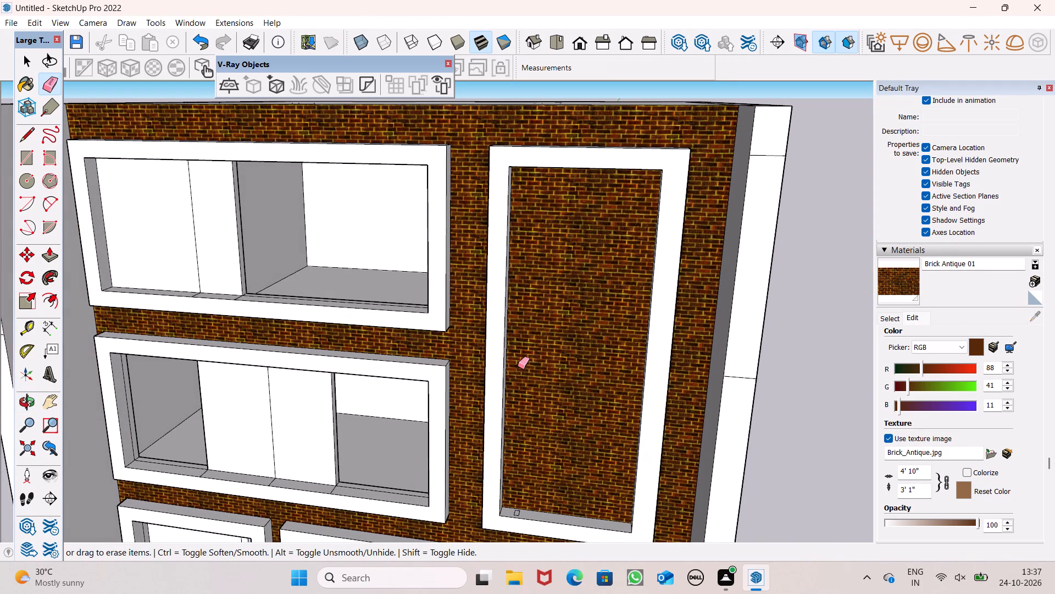
middle_click_drag(519, 400, 718, 358)
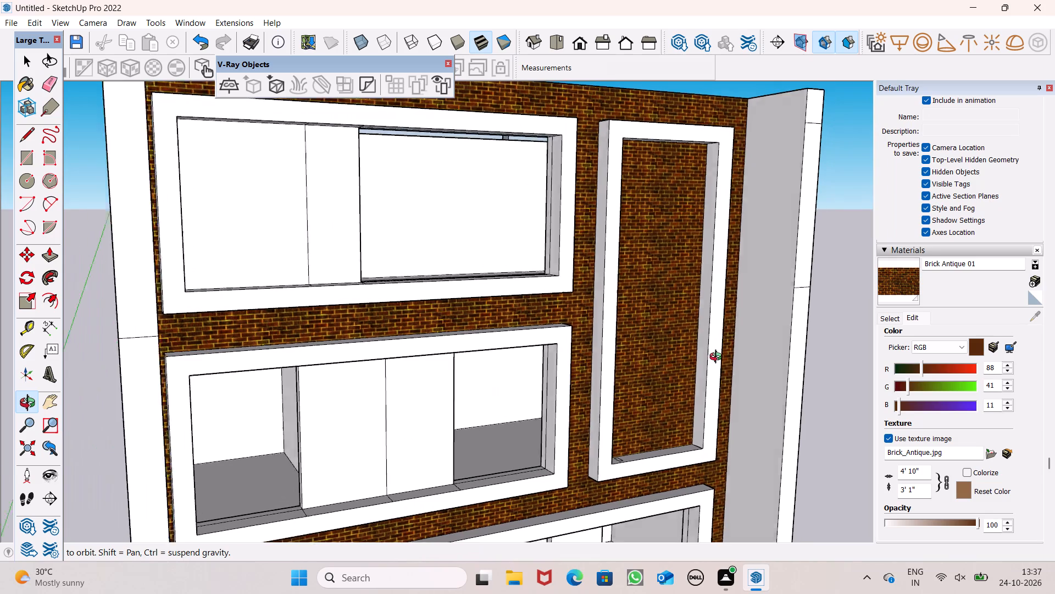
middle_click_drag(718, 358, 710, 367)
left_click(52, 260)
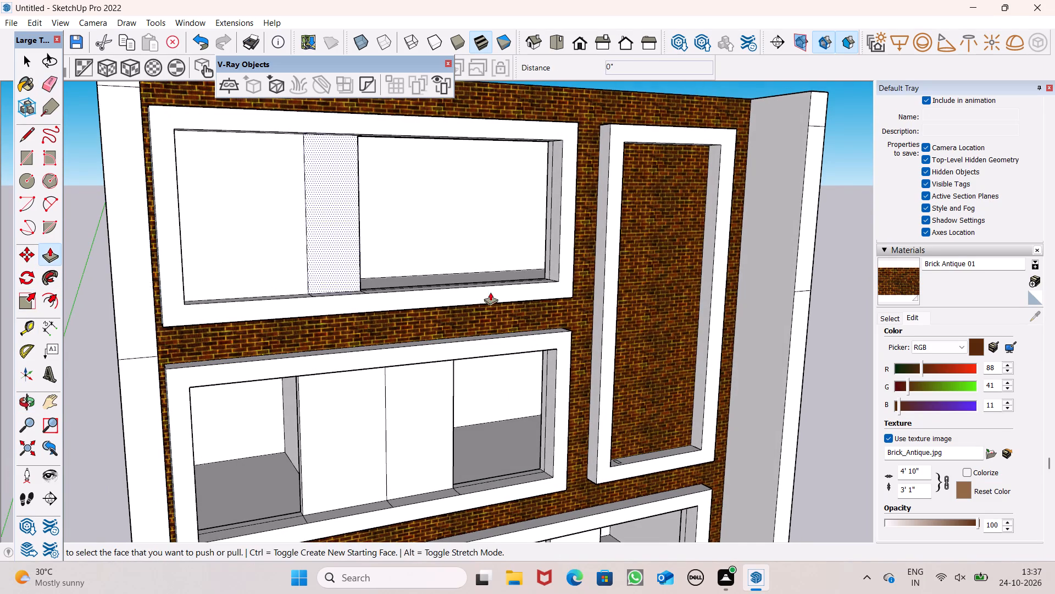
scroll(557, 306, "down", 3)
middle_click_drag(628, 311, 623, 379)
scroll(589, 330, "up", 6)
left_click_drag(585, 330, 585, 332)
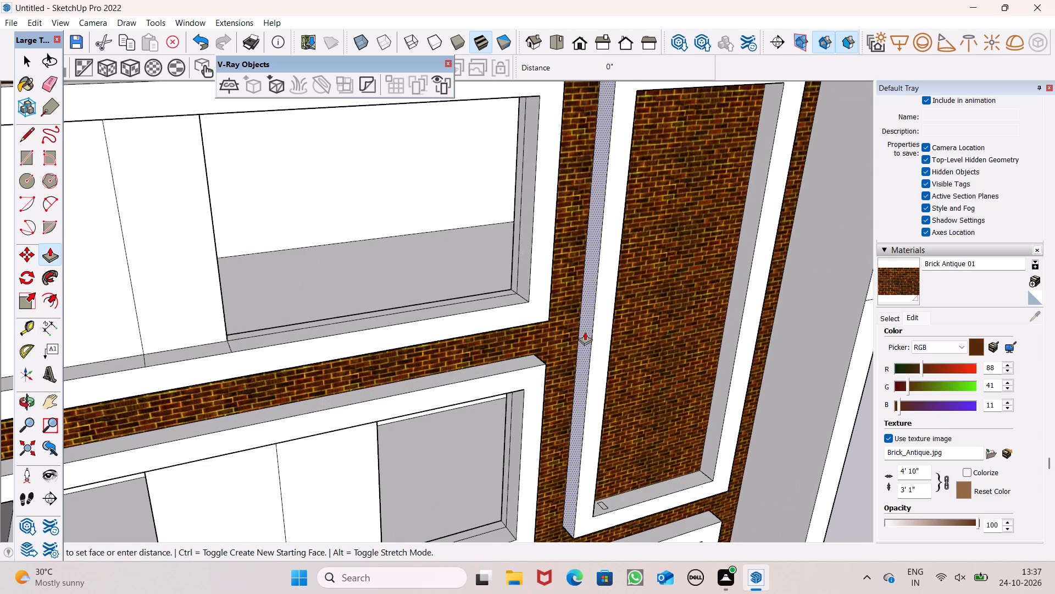
left_click_drag(585, 332, 581, 335)
Push the outer left face of the tall brick-filled frame inward by 3 5/8".
scroll(576, 298, "down", 4)
middle_click_drag(592, 328, 467, 304)
scroll(430, 228, "down", 2)
scroll(553, 361, "up", 2)
scroll(527, 341, "down", 2)
middle_click_drag(524, 332, 538, 340)
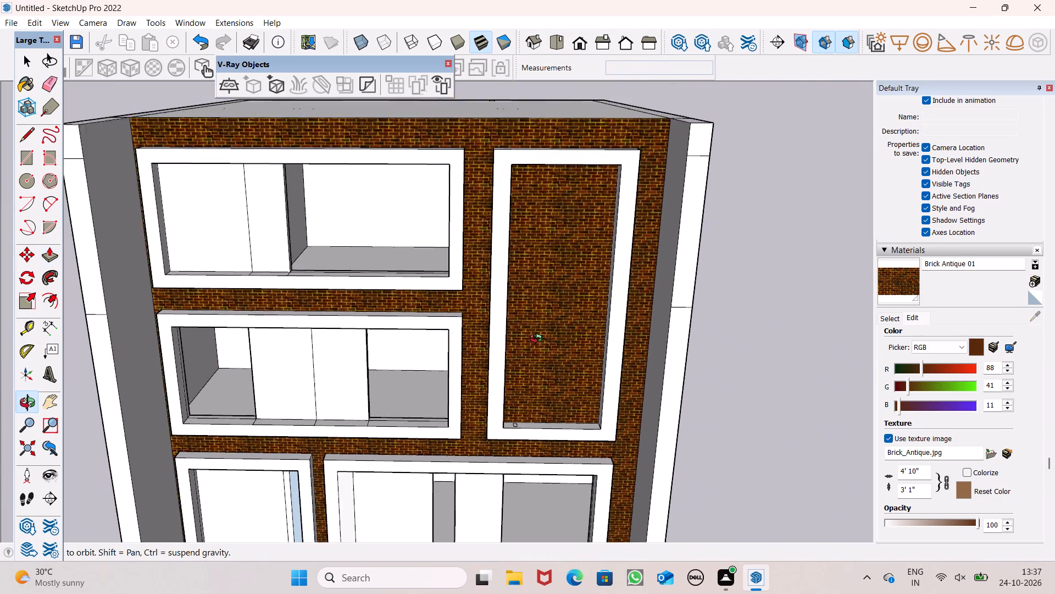
middle_click_drag(538, 340, 588, 393)
scroll(514, 260, "up", 7)
middle_click_drag(552, 326, 569, 348)
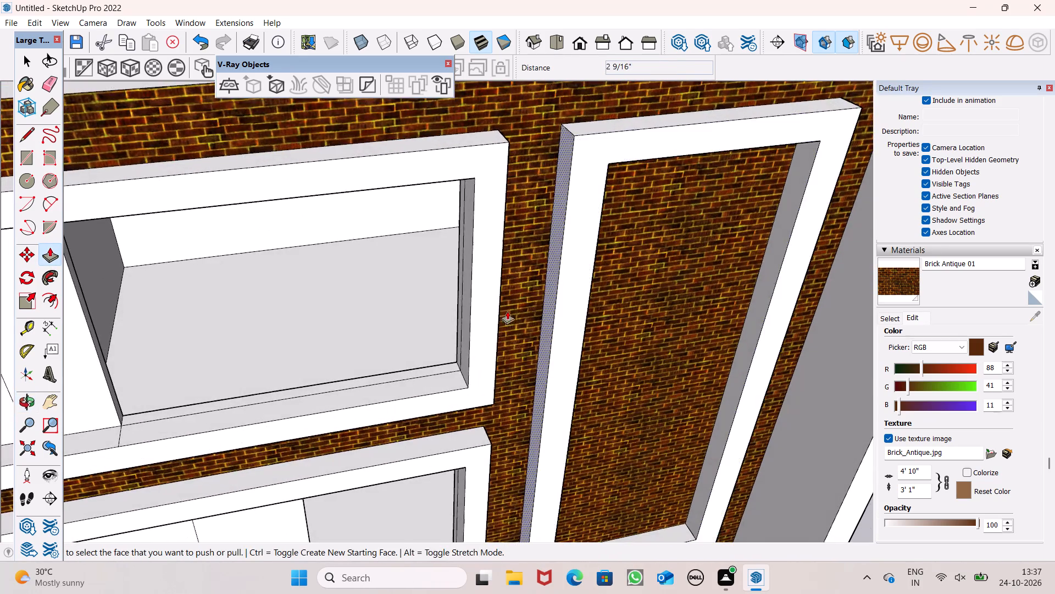
scroll(525, 313, "up", 4)
left_click_drag(552, 319, 564, 316)
scroll(456, 259, "down", 8)
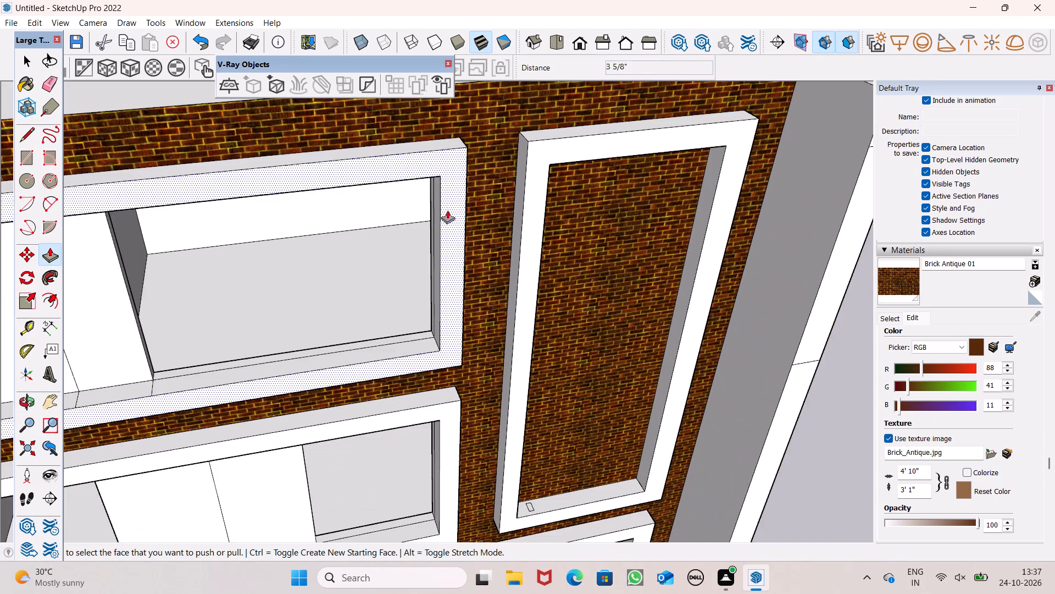
Adjust the outer left face of the tall brick-filled frame by another 9/16" with Push/Pull.
scroll(447, 210, "down", 4)
middle_click_drag(487, 290, 382, 227)
scroll(603, 285, "up", 1)
scroll(537, 317, "up", 1)
middle_click_drag(556, 329, 573, 337)
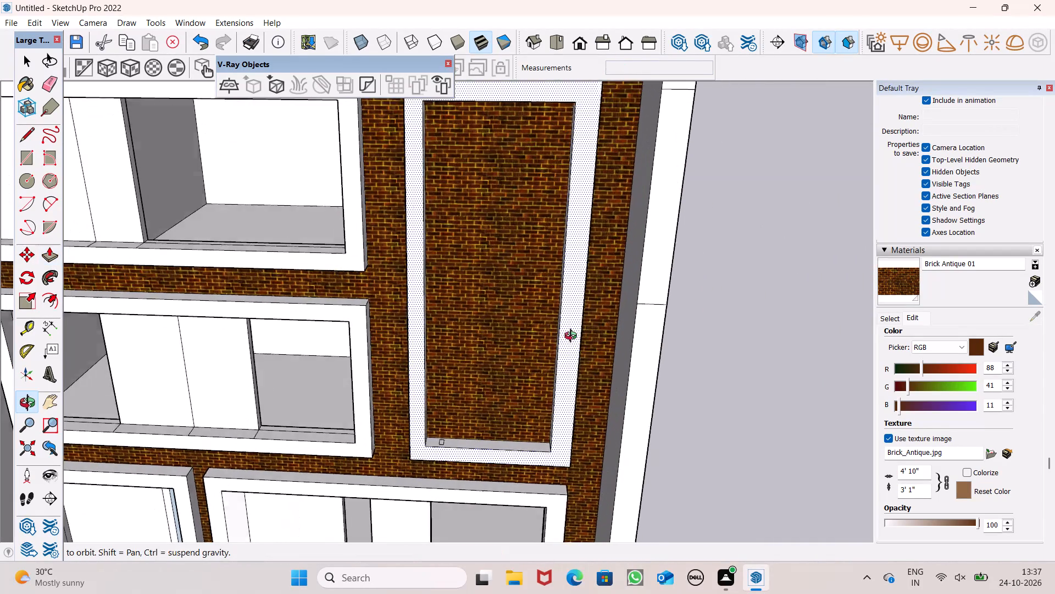
middle_click_drag(573, 337, 575, 339)
scroll(593, 241, "down", 4)
scroll(595, 308, "up", 1)
middle_click_drag(595, 308, 597, 298)
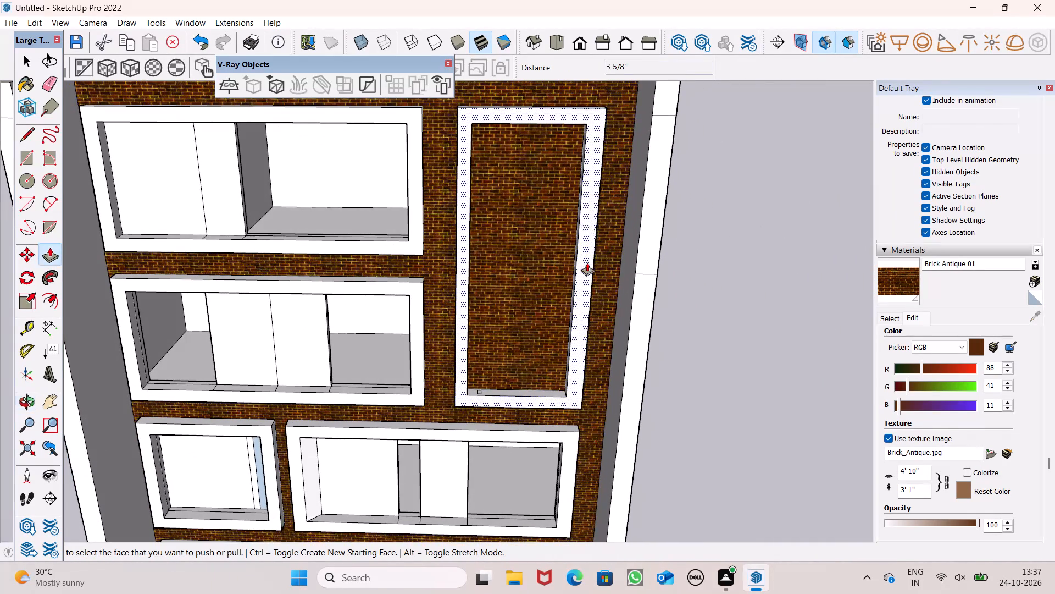
scroll(462, 223, "down", 1)
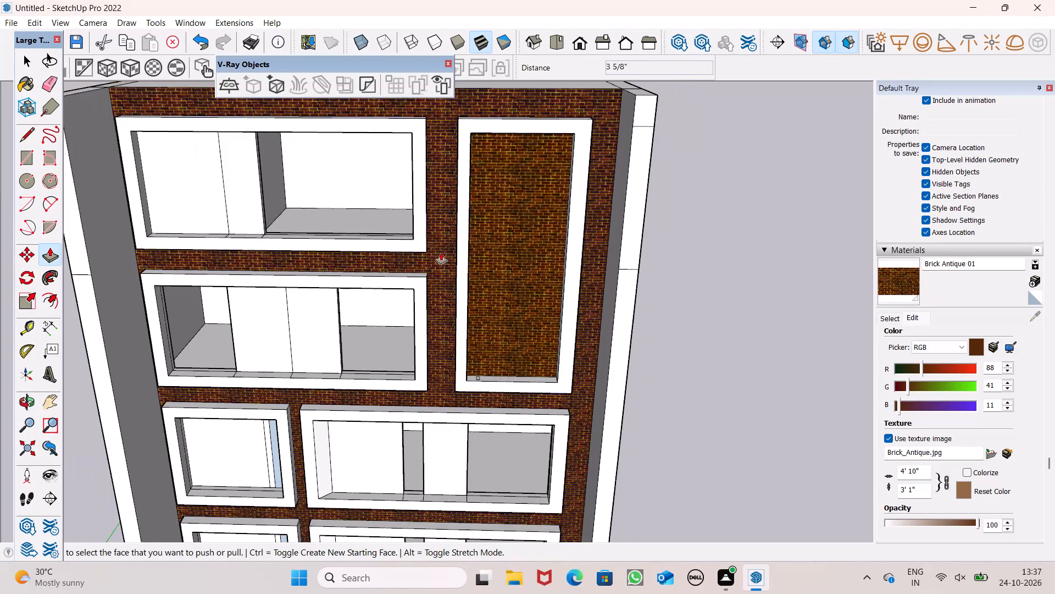
middle_click_drag(440, 275, 517, 327)
scroll(497, 331, "up", 12)
left_click(487, 338)
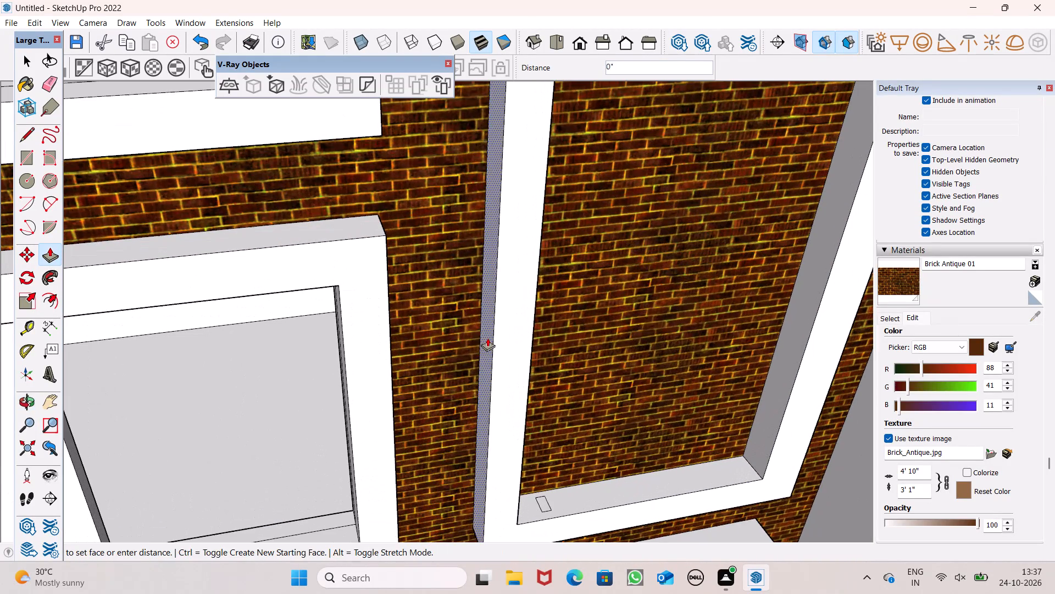
scroll(571, 166, "down", 7)
scroll(652, 271, "down", 3)
middle_click_drag(641, 330, 613, 312)
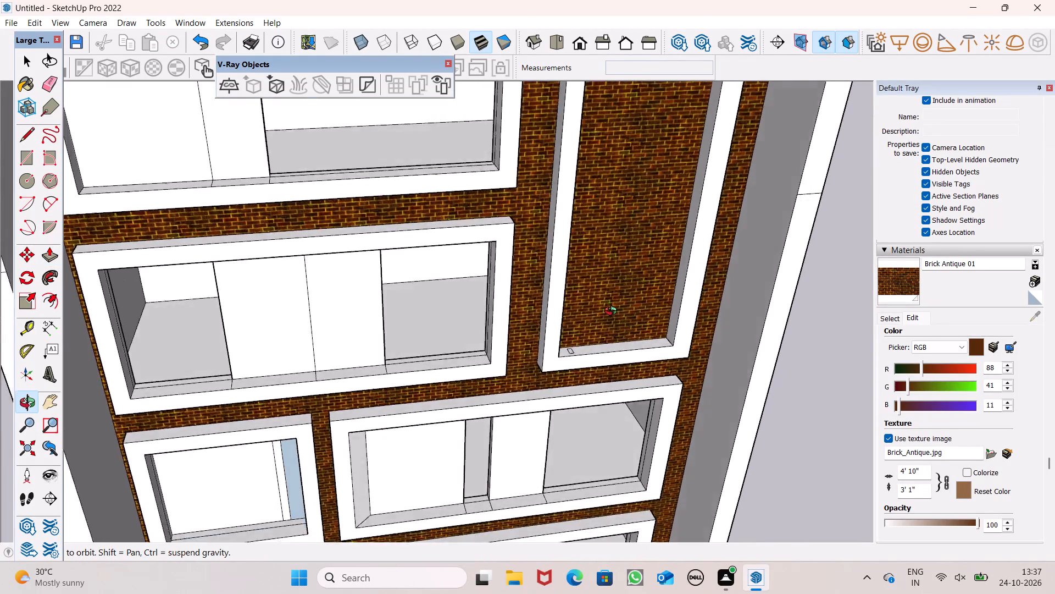
middle_click_drag(613, 312, 556, 283)
scroll(555, 274, "down", 5)
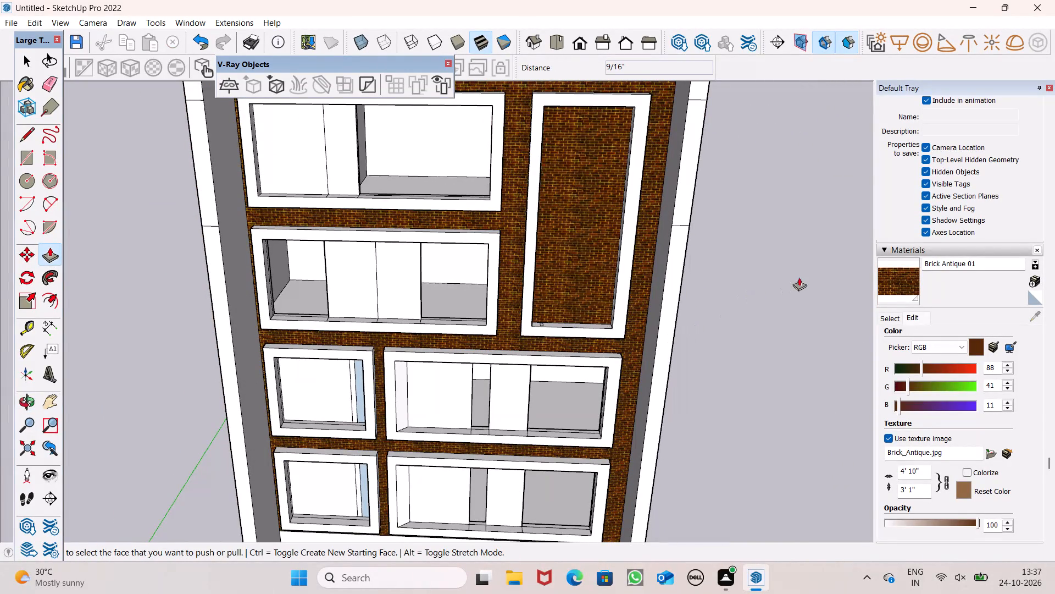
middle_click_drag(742, 288, 734, 265)
scroll(584, 283, "down", 2)
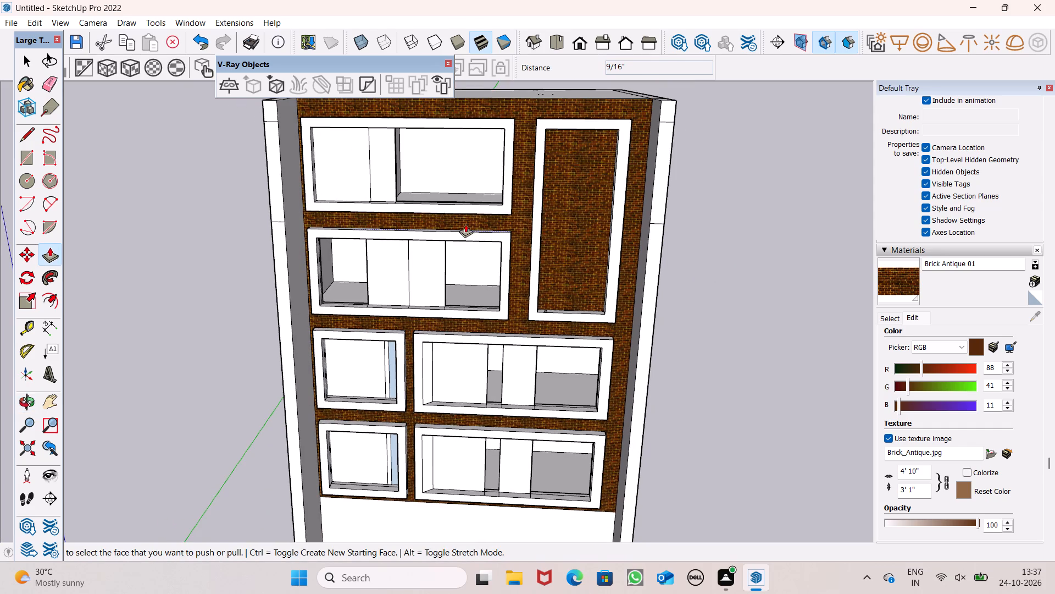
Pull the outer right face of the top-floor window frame 10 1/16" toward the tall frame.
scroll(514, 124, "up", 7)
middle_click_drag(463, 232, 408, 262)
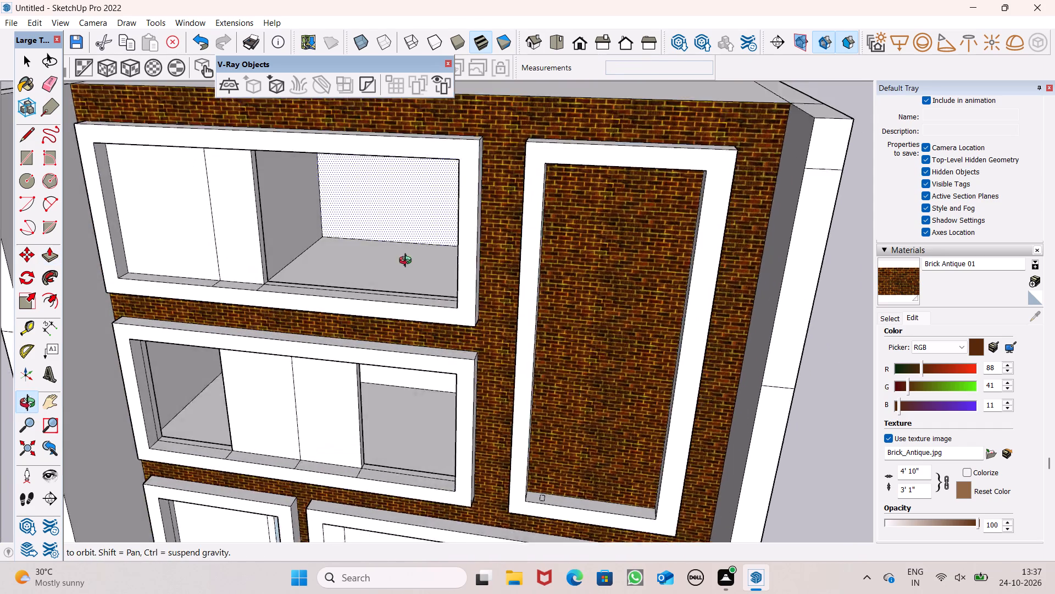
middle_click_drag(408, 262, 386, 271)
scroll(386, 271, "up", 7)
scroll(426, 303, "down", 3)
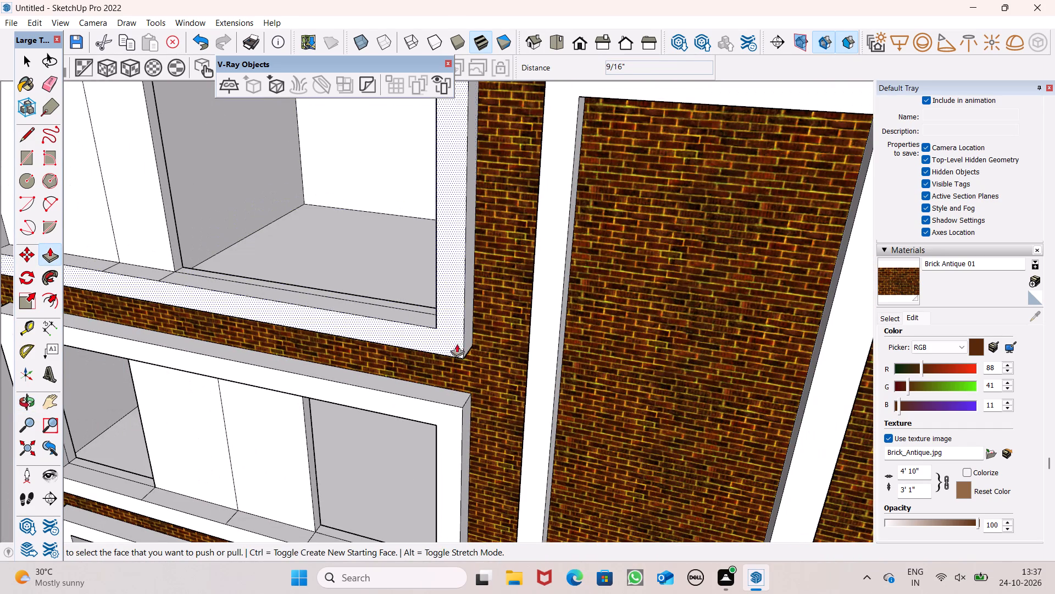
scroll(356, 329, "down", 6)
middle_click_drag(404, 359, 523, 251)
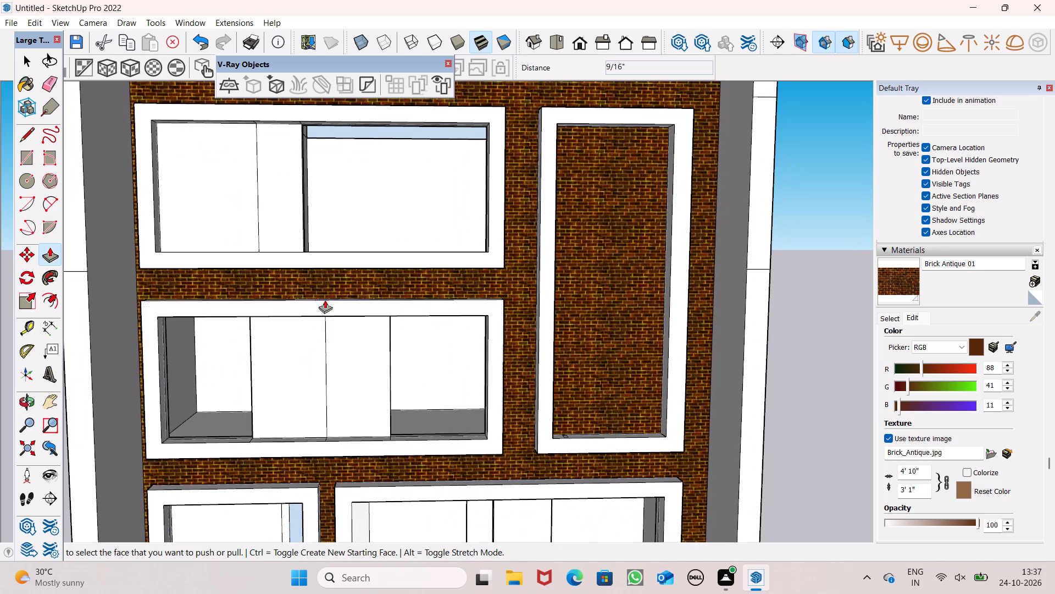
scroll(392, 282, "down", 1)
middle_click_drag(427, 307, 325, 397)
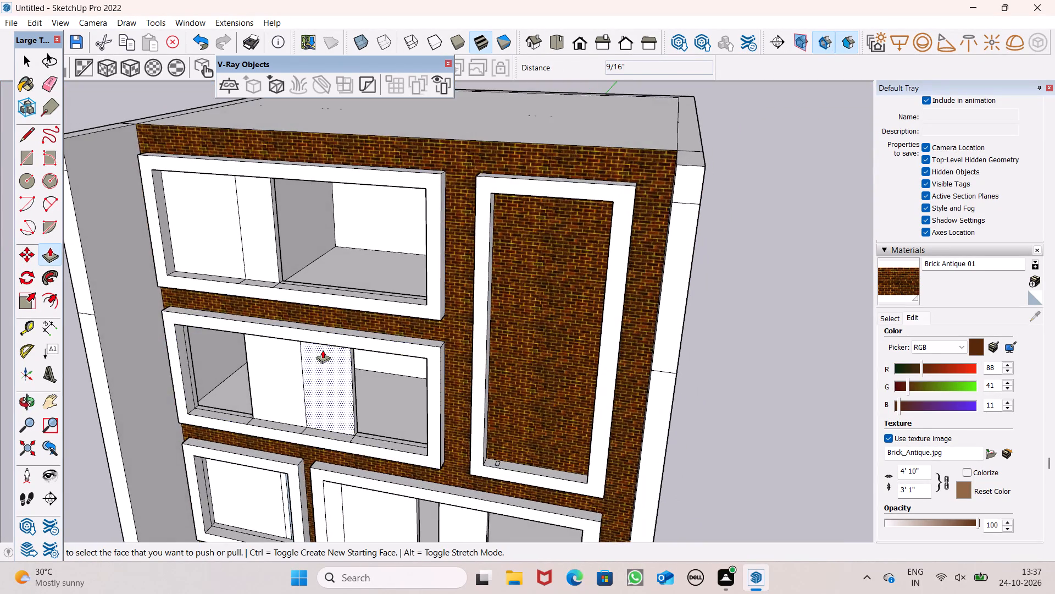
scroll(425, 293, "up", 5)
middle_click_drag(448, 300, 395, 339)
scroll(436, 323, "up", 6)
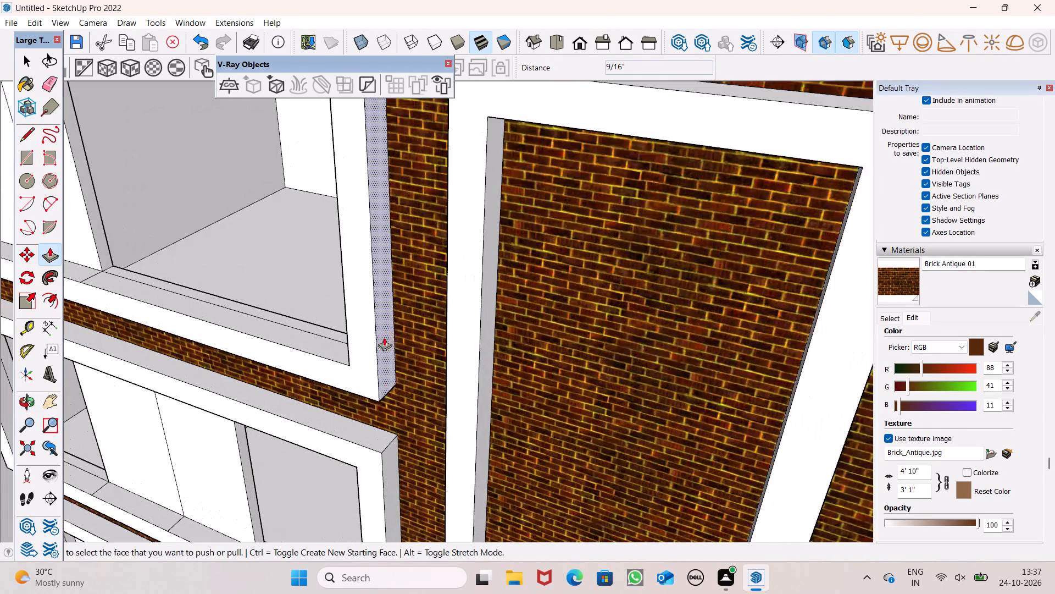
left_click_drag(384, 337, 407, 351)
scroll(423, 328, "down", 2)
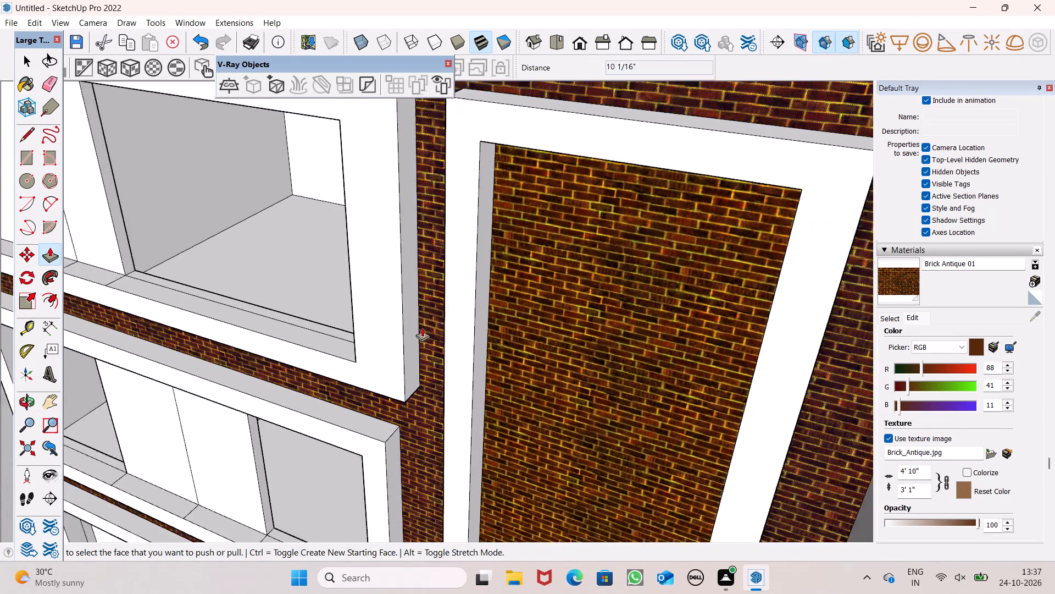
Pull the second-row window frame's outer right face 10 1/16" to line up with the top-floor frame's corner.
scroll(422, 328, "down", 3)
middle_click_drag(419, 347, 530, 278)
scroll(503, 267, "down", 4)
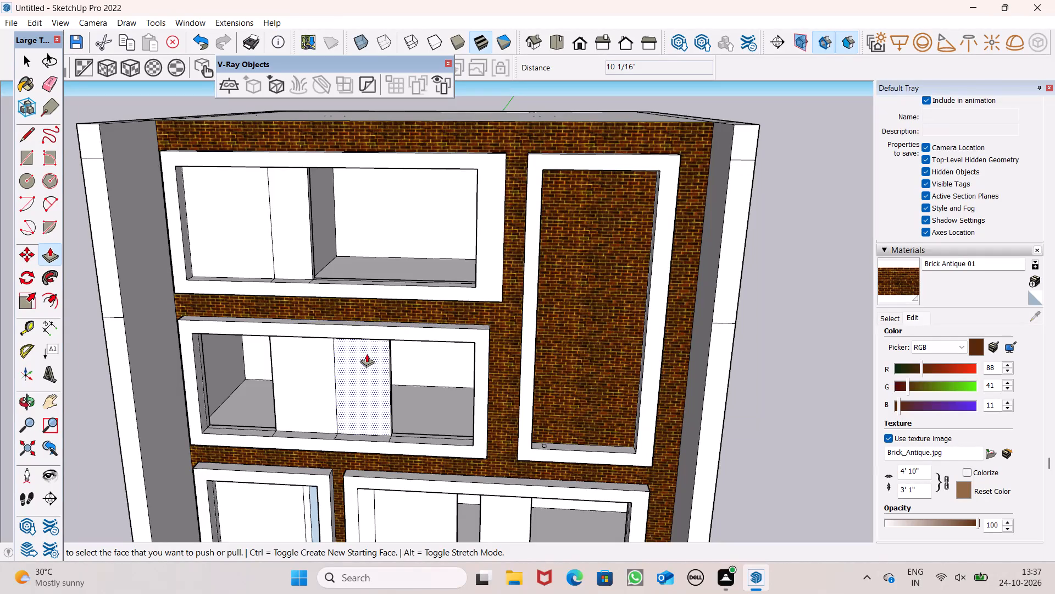
middle_click_drag(471, 431, 367, 457)
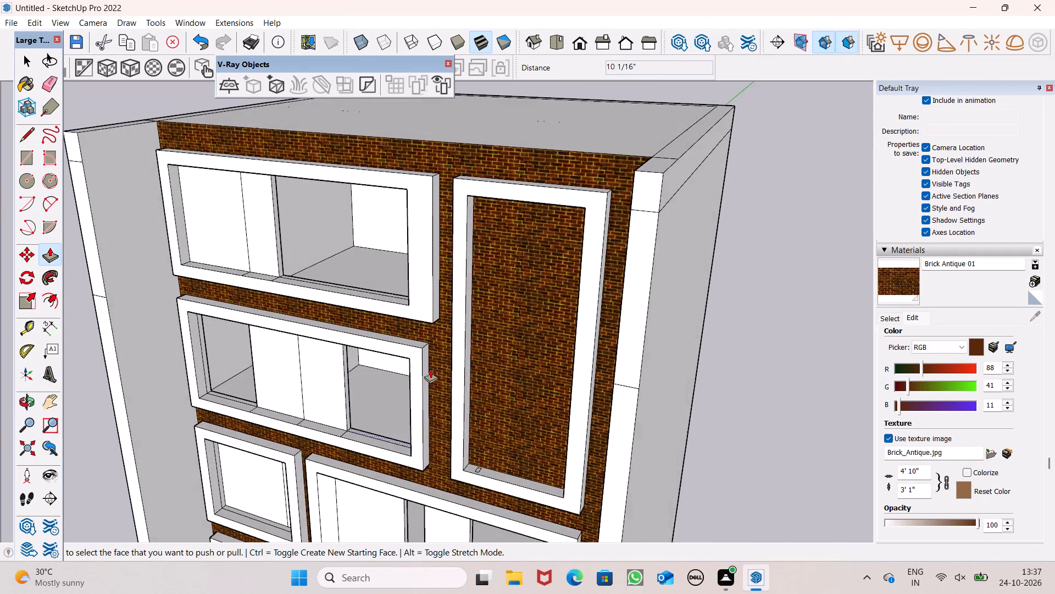
scroll(475, 327, "up", 6)
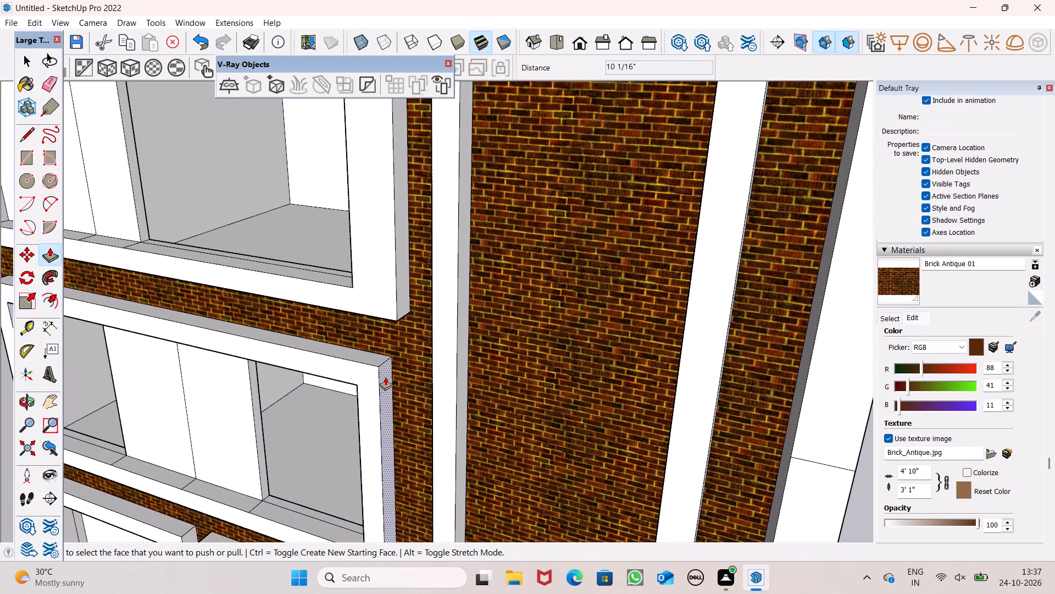
left_click_drag(387, 376, 406, 313)
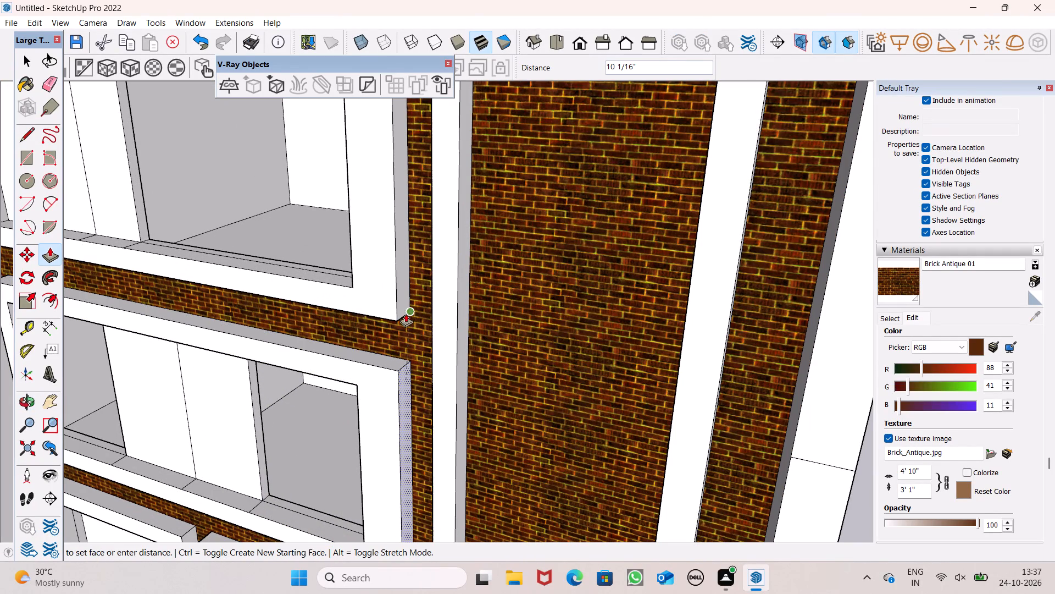
left_click_drag(406, 313, 405, 313)
scroll(410, 324, "down", 5)
Narrow the top-floor window frame's right side by pushing its inner face outward in two passes, the second by 3 15/16".
middle_click_drag(373, 373, 773, 422)
scroll(657, 225, "up", 4)
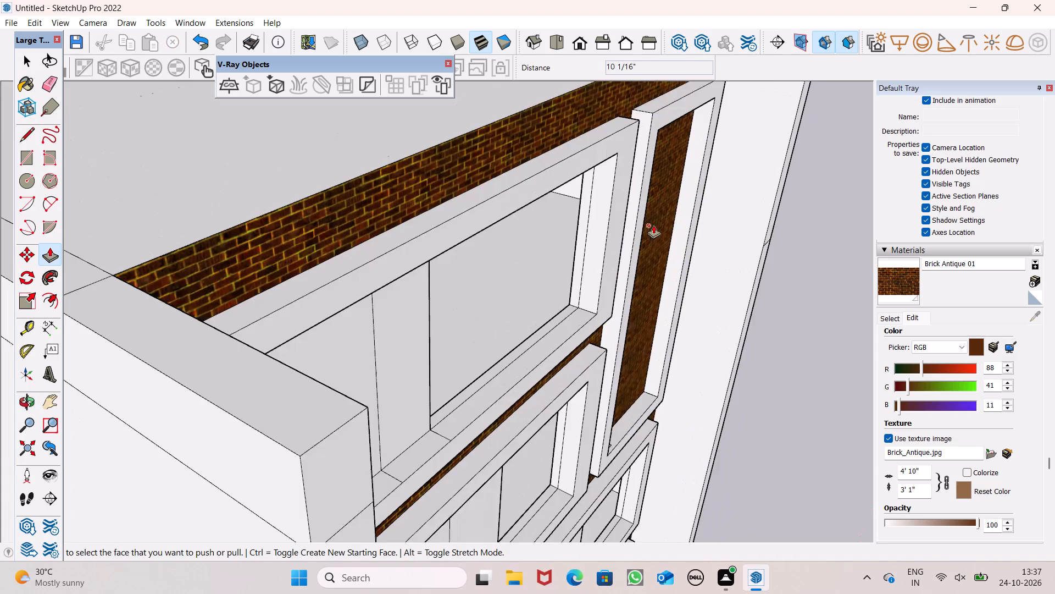
scroll(653, 225, "up", 1)
scroll(630, 297, "up", 4)
left_click_drag(550, 301, 562, 301)
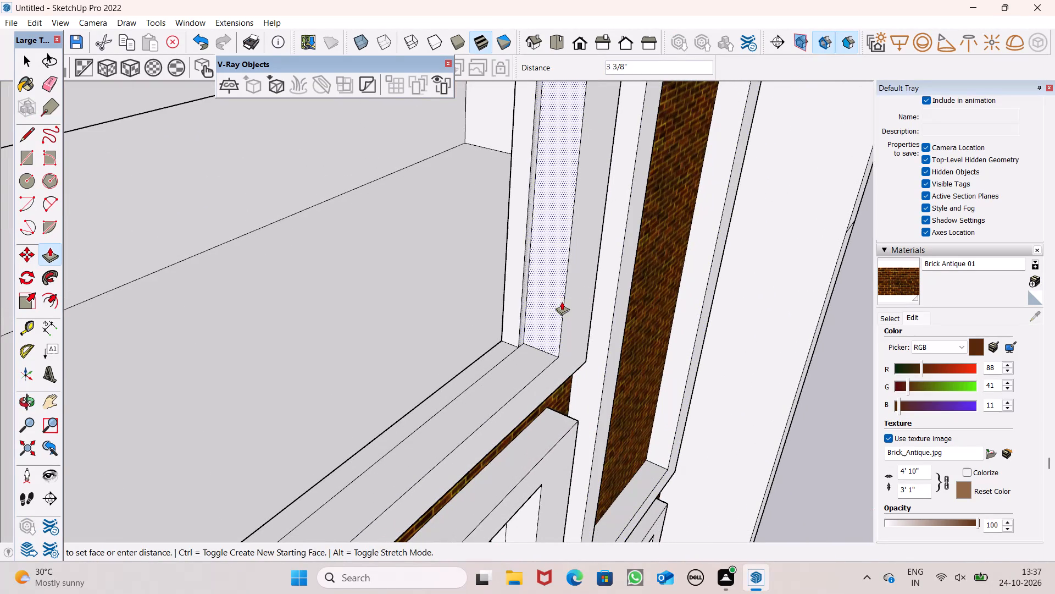
left_click_drag(562, 301, 567, 299)
scroll(548, 300, "down", 4)
middle_click_drag(545, 323, 429, 331)
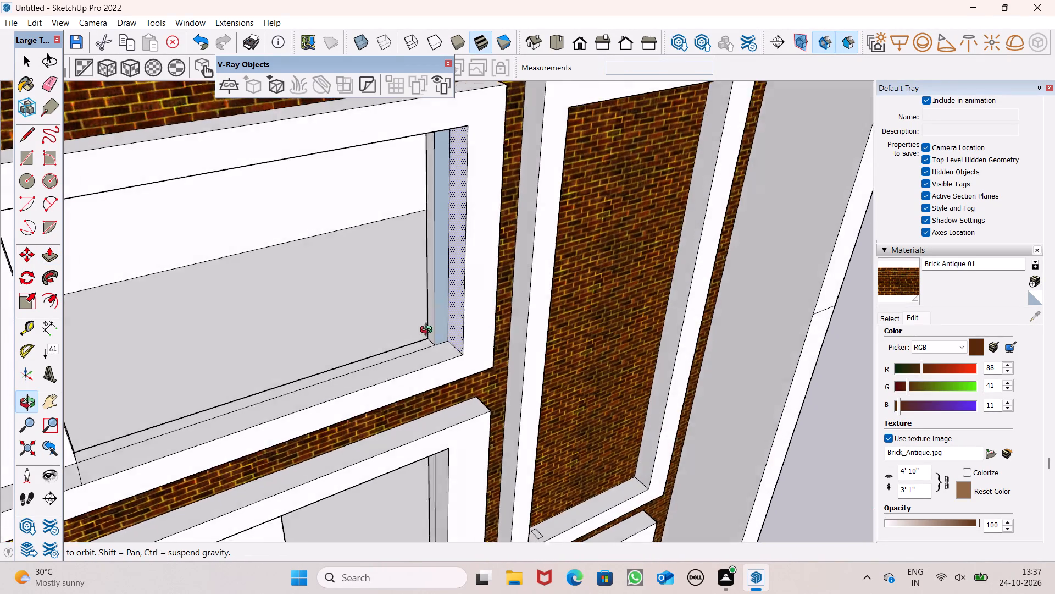
middle_click_drag(429, 331, 398, 350)
scroll(442, 354, "up", 3)
left_click_drag(412, 351, 419, 350)
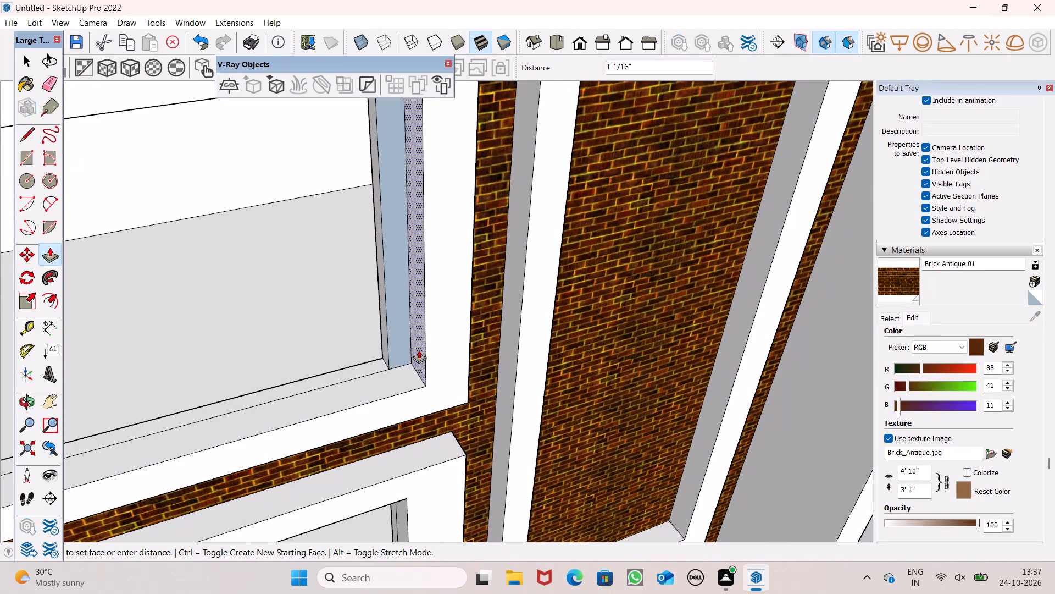
left_click_drag(419, 350, 423, 347)
scroll(380, 341, "down", 1)
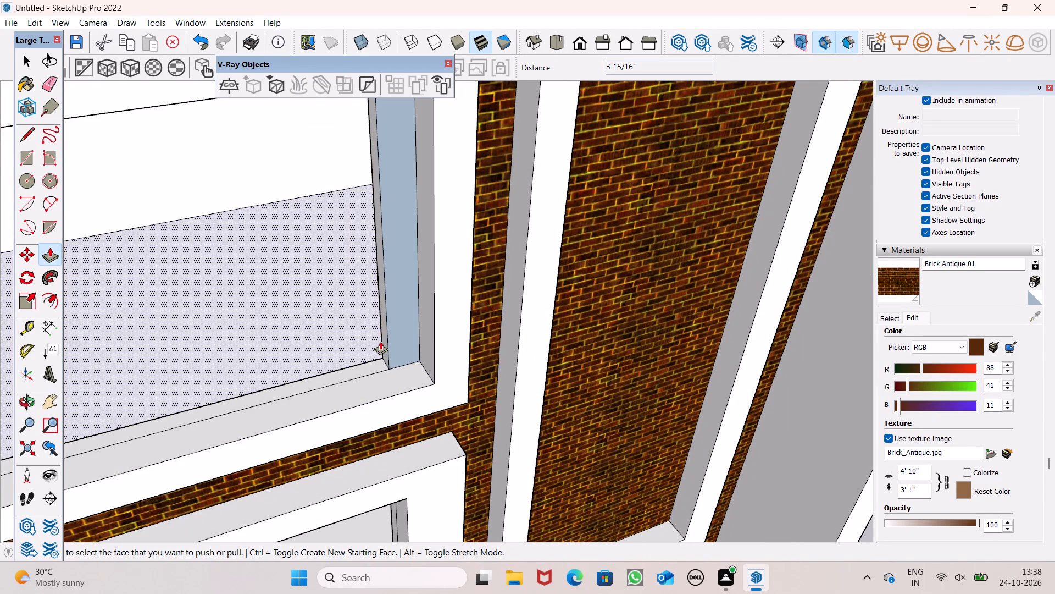
Push the wall's narrow inner right face behind the top-floor window frame outward by 10 3/8".
middle_click_drag(384, 348, 445, 377)
scroll(429, 355, "up", 3)
left_click_drag(459, 355, 490, 353)
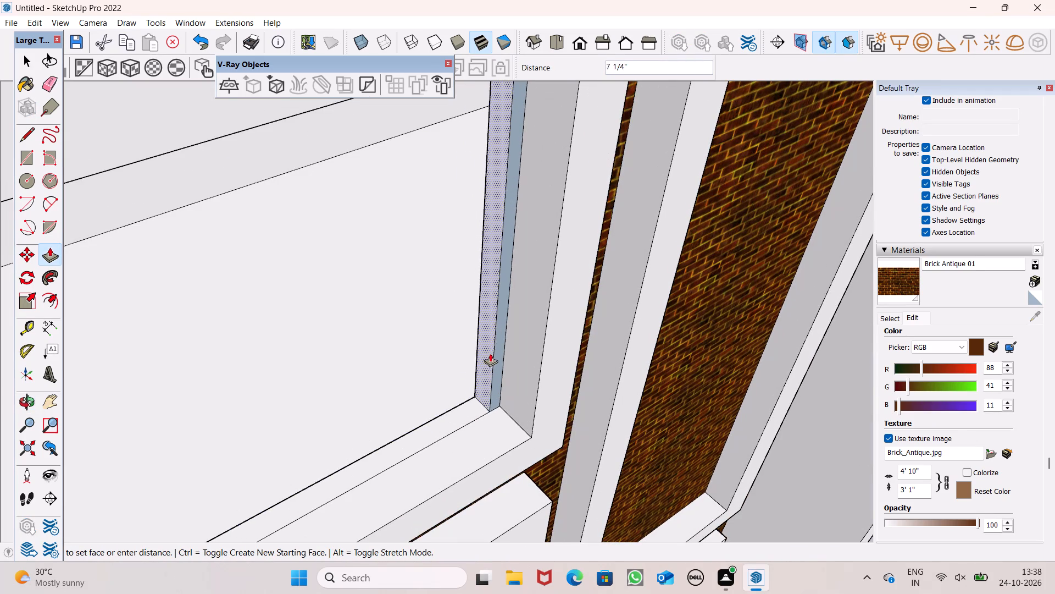
left_click_drag(490, 353, 508, 354)
scroll(451, 265, "down", 6)
middle_click_drag(452, 331, 358, 280)
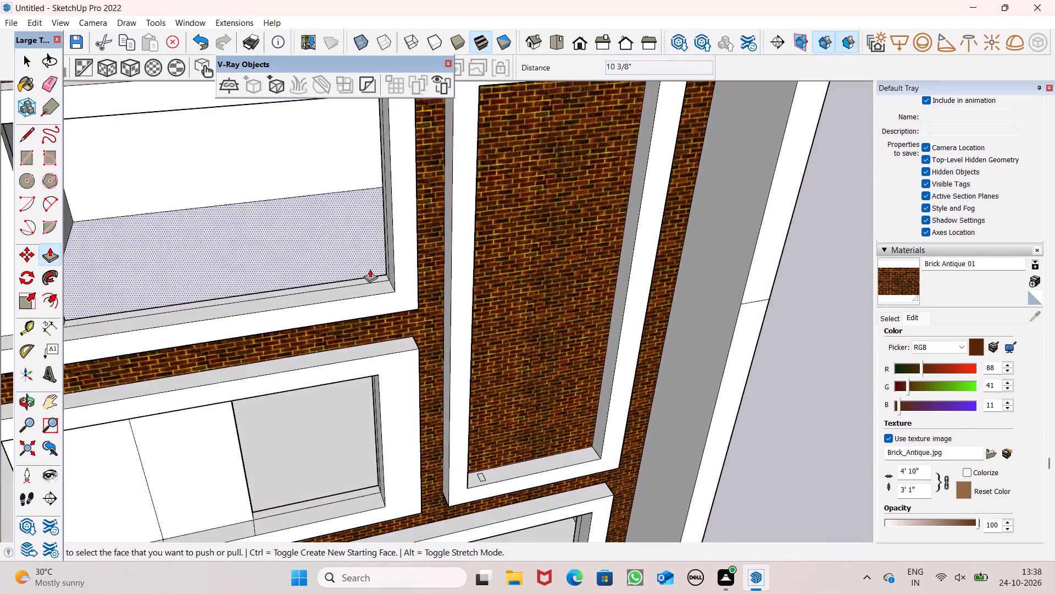
scroll(394, 257, "down", 8)
middle_click_drag(456, 293, 407, 258)
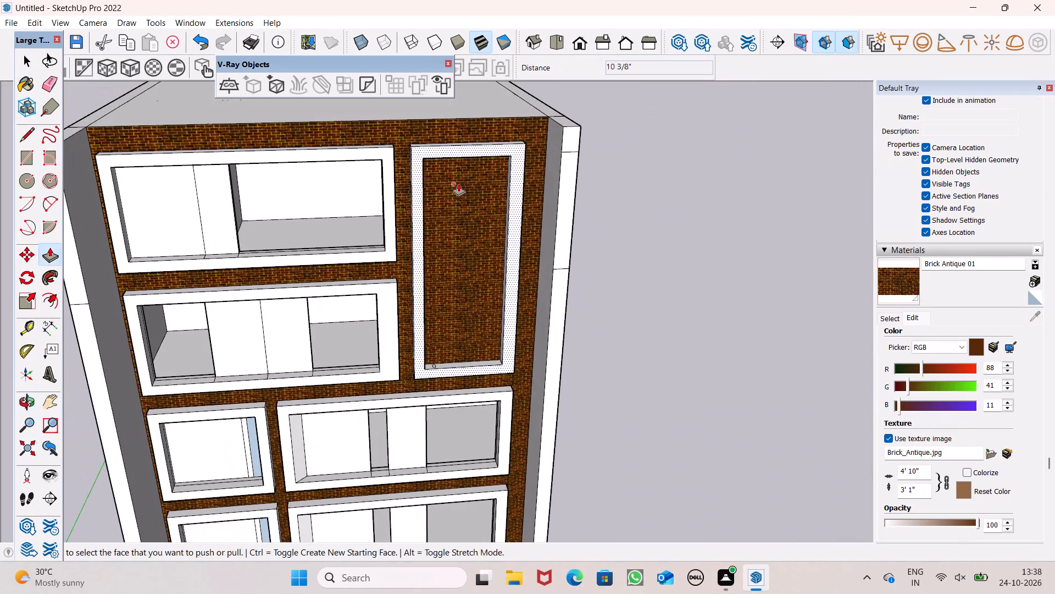
Undo the last three pushes on the top-floor window frame's inner right side and the wall face behind it.
key("ctrl+z")
key("ctrl+z")
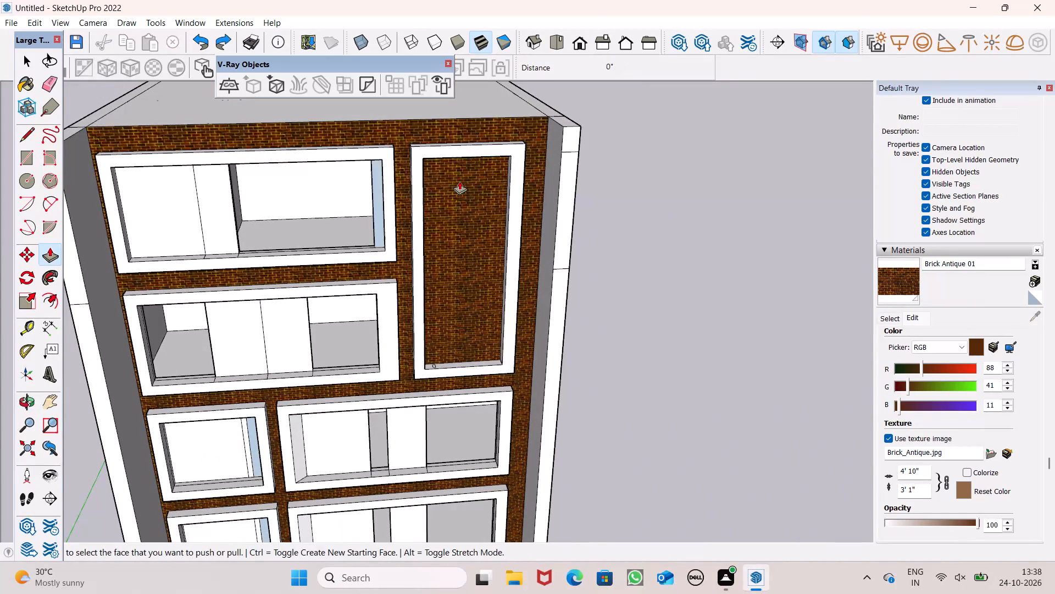
key("ctrl+z")
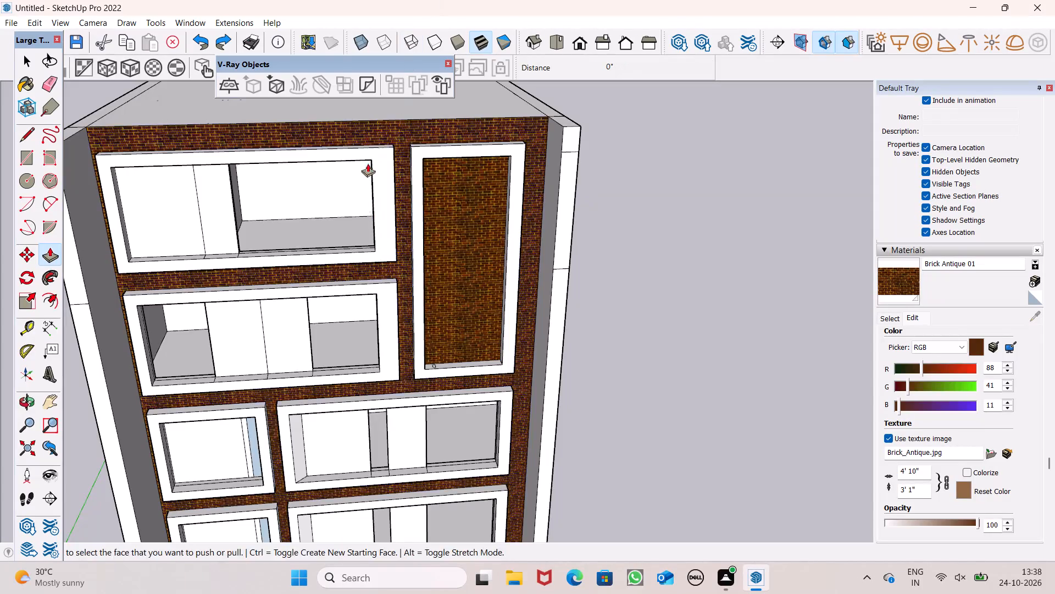
key("space")
scroll(332, 269, "down", 2)
middle_click(363, 280)
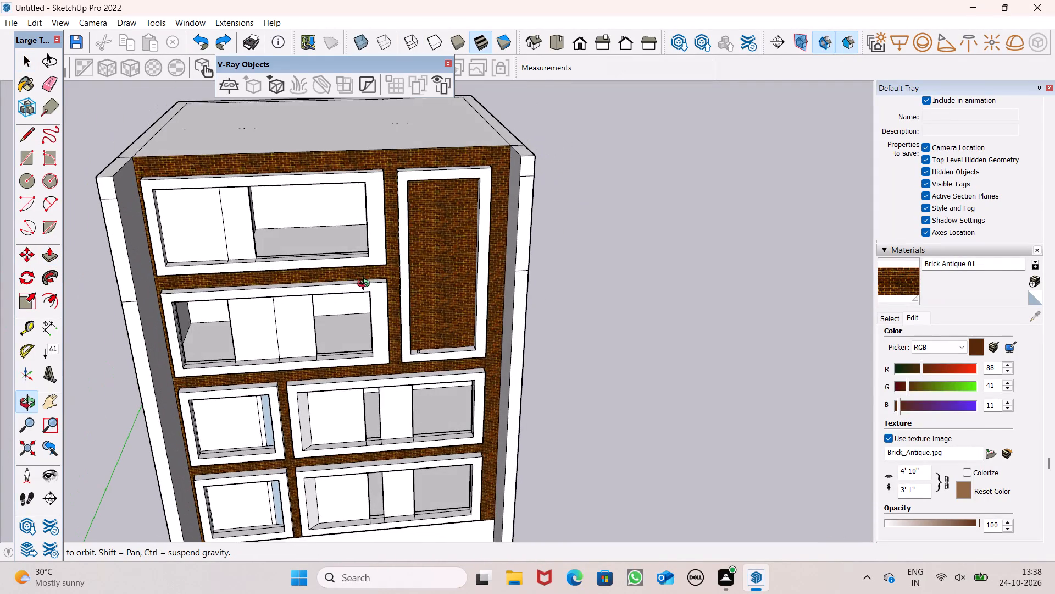
Draw vertical lines from the top-floor window opening's right corners to the frame's upper and lower outer edges, the upper one 1' long.
left_click(20, 137)
scroll(336, 153, "up", 4)
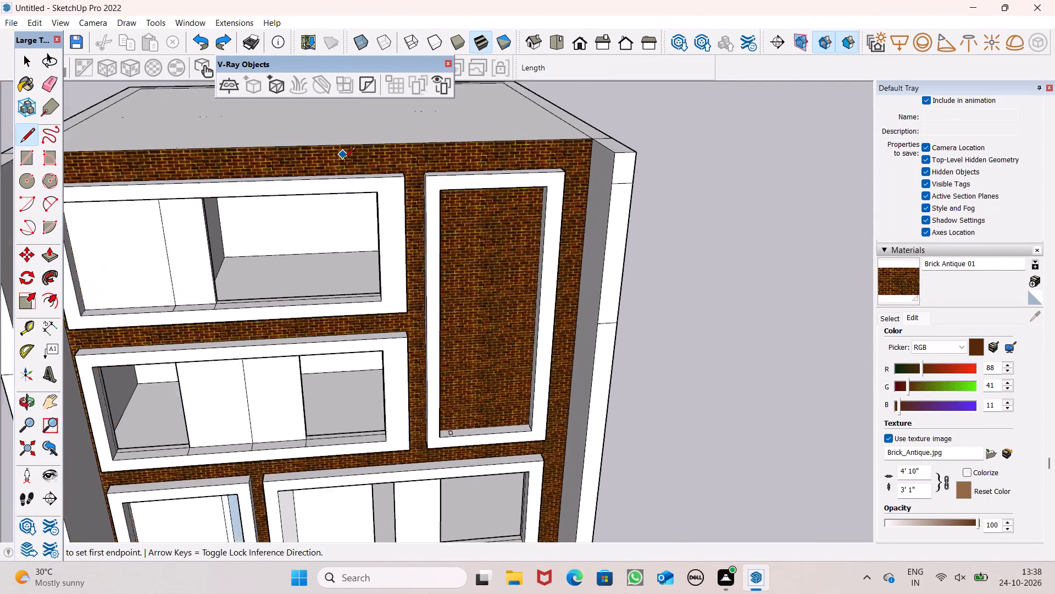
scroll(344, 159, "up", 3)
scroll(382, 212, "up", 6)
left_click(400, 191)
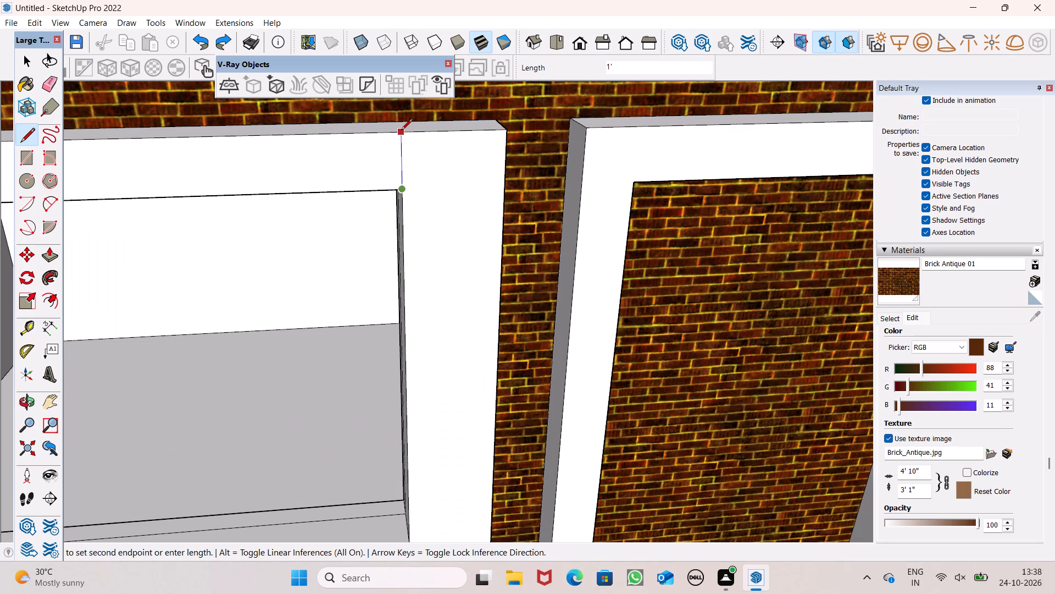
left_click(401, 131)
scroll(429, 117, "down", 9)
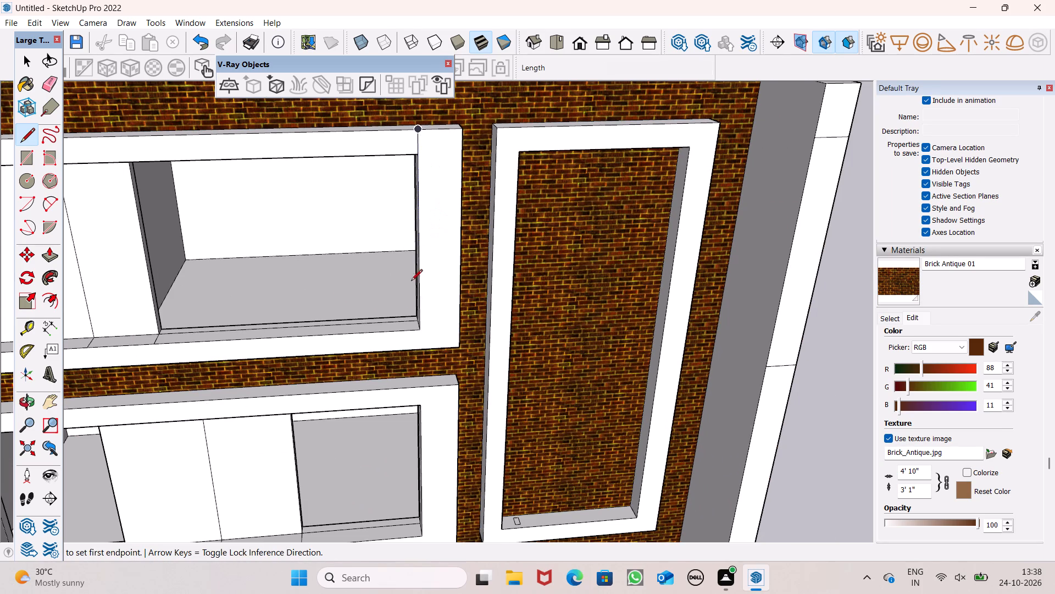
scroll(416, 381, "up", 7)
left_click(420, 280)
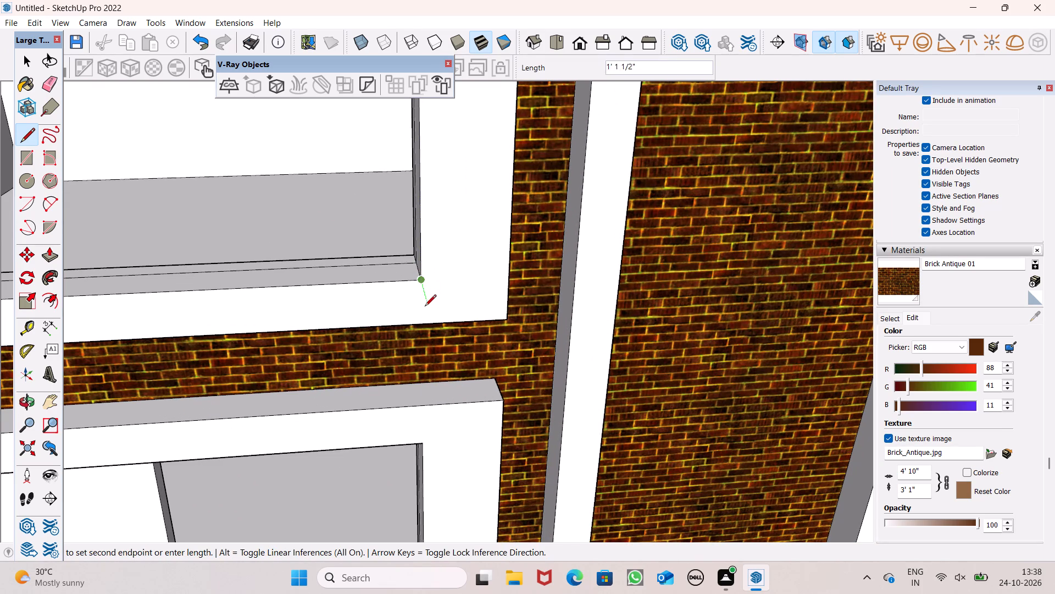
left_click(416, 323)
Draw vertical lines from the second-row window opening's right corners to the frame's upper and lower outer edges, the upper one 1' long.
scroll(443, 260, "down", 7)
scroll(434, 422, "up", 7)
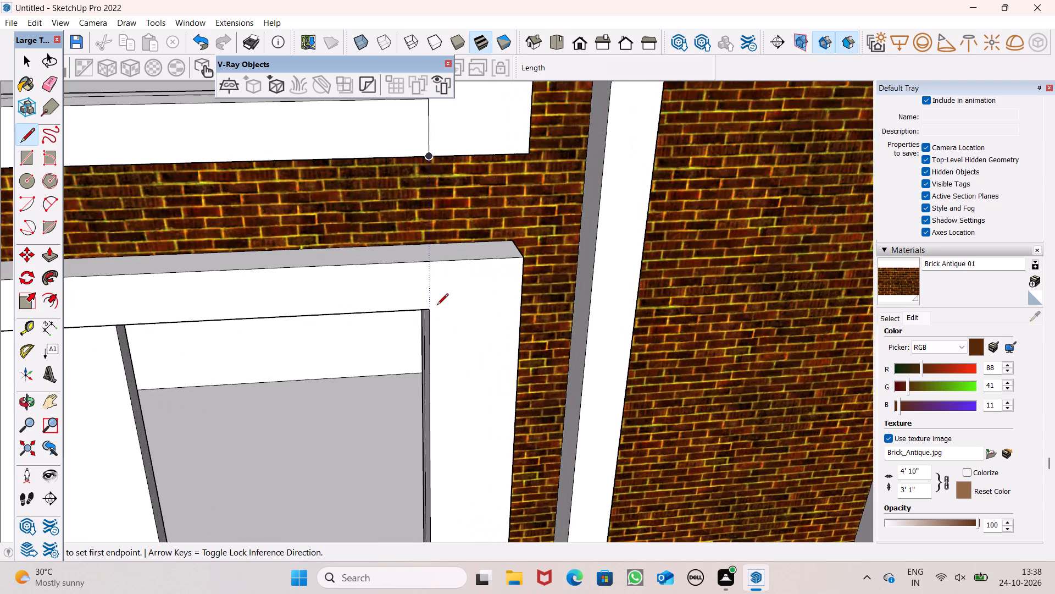
scroll(436, 306, "up", 6)
left_click(420, 315)
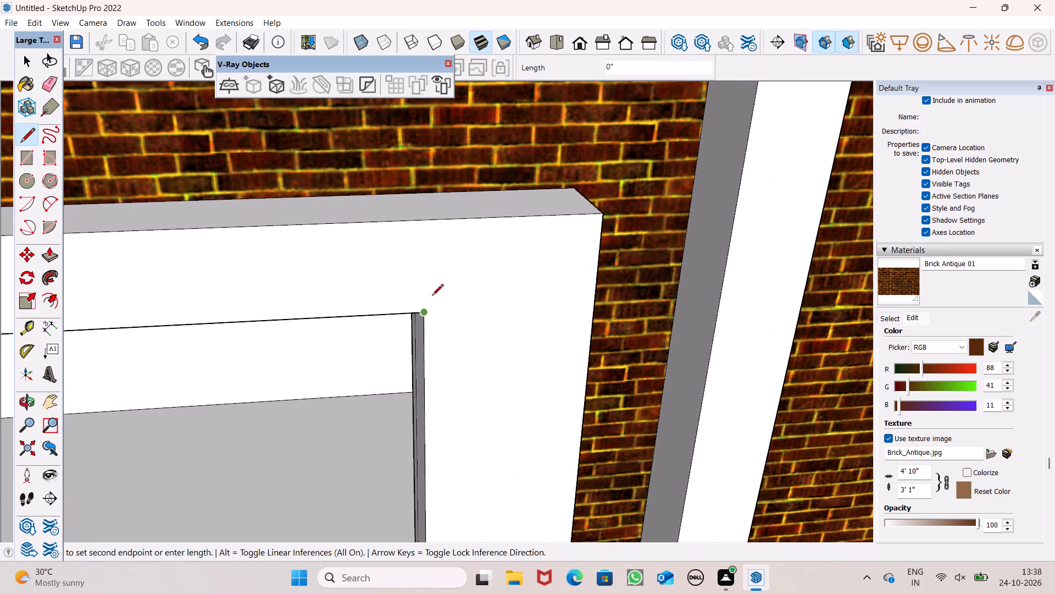
left_click(424, 220)
scroll(437, 208, "down", 6)
scroll(413, 167, "down", 7)
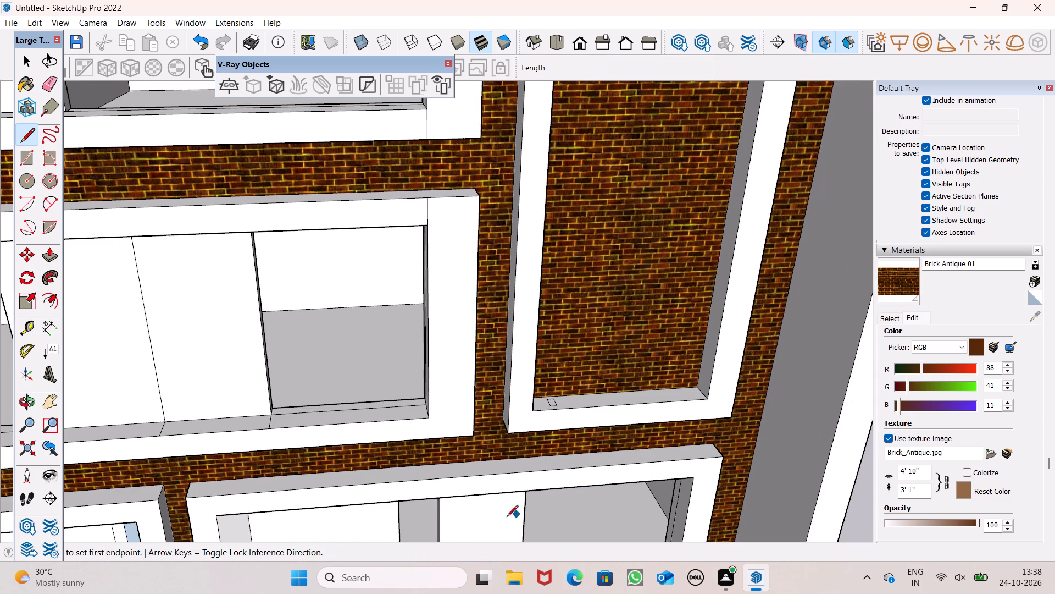
scroll(444, 501, "up", 6)
scroll(413, 383, "up", 5)
left_click_drag(410, 384, 410, 391)
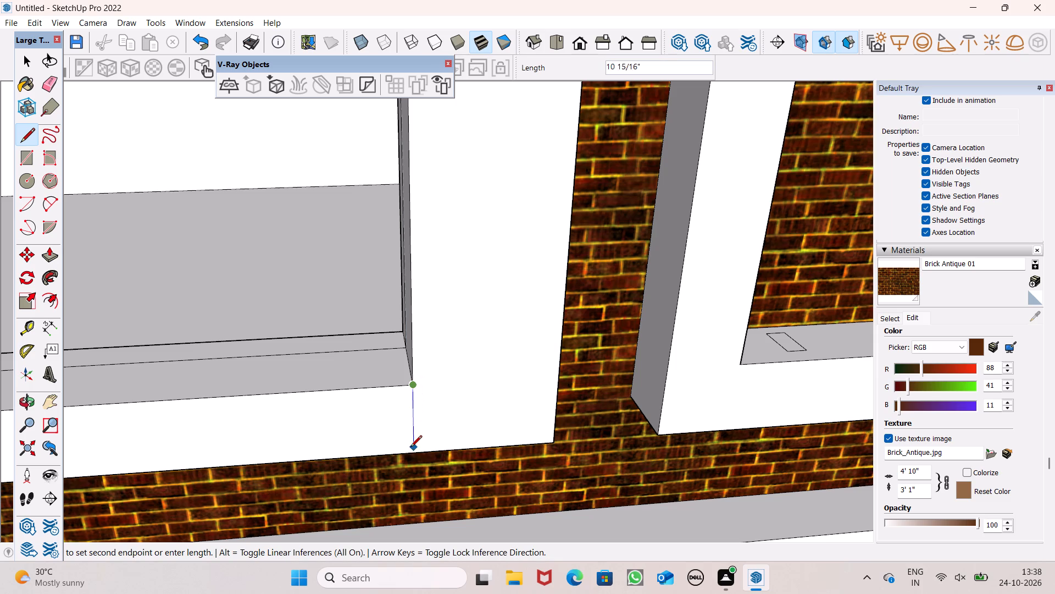
left_click(409, 454)
key("space")
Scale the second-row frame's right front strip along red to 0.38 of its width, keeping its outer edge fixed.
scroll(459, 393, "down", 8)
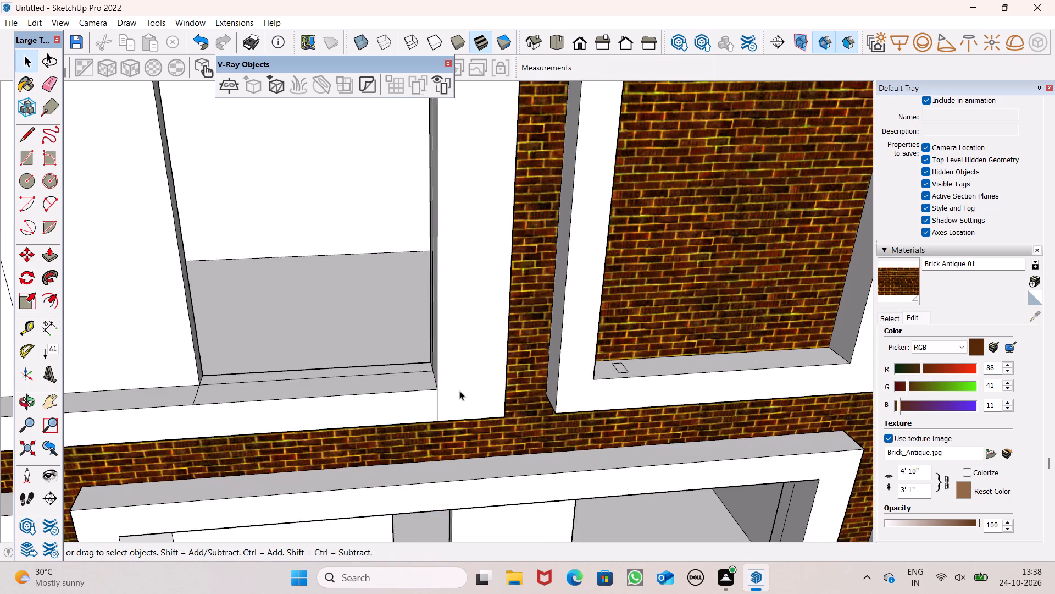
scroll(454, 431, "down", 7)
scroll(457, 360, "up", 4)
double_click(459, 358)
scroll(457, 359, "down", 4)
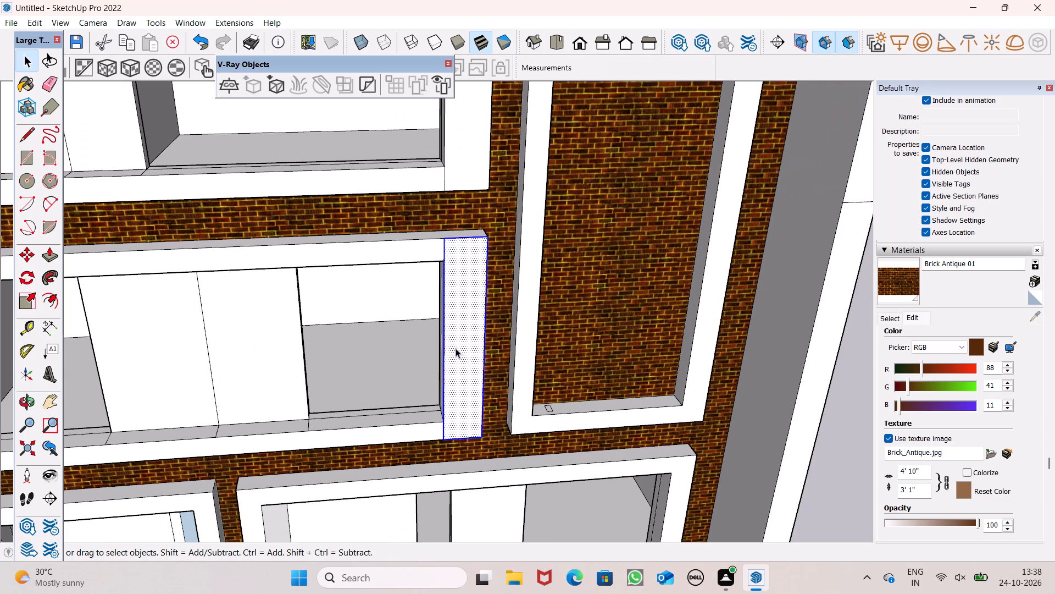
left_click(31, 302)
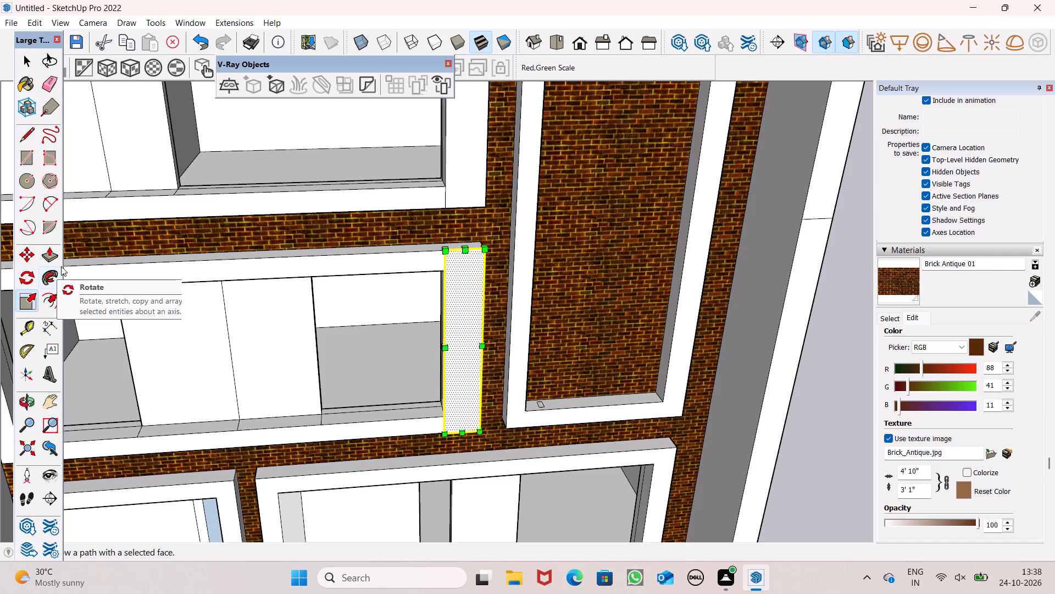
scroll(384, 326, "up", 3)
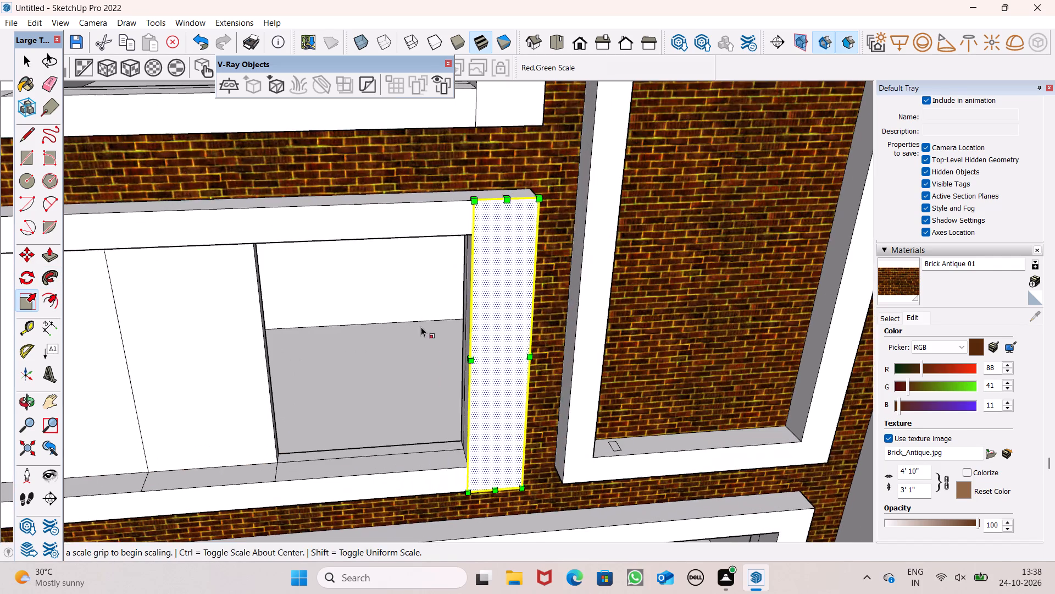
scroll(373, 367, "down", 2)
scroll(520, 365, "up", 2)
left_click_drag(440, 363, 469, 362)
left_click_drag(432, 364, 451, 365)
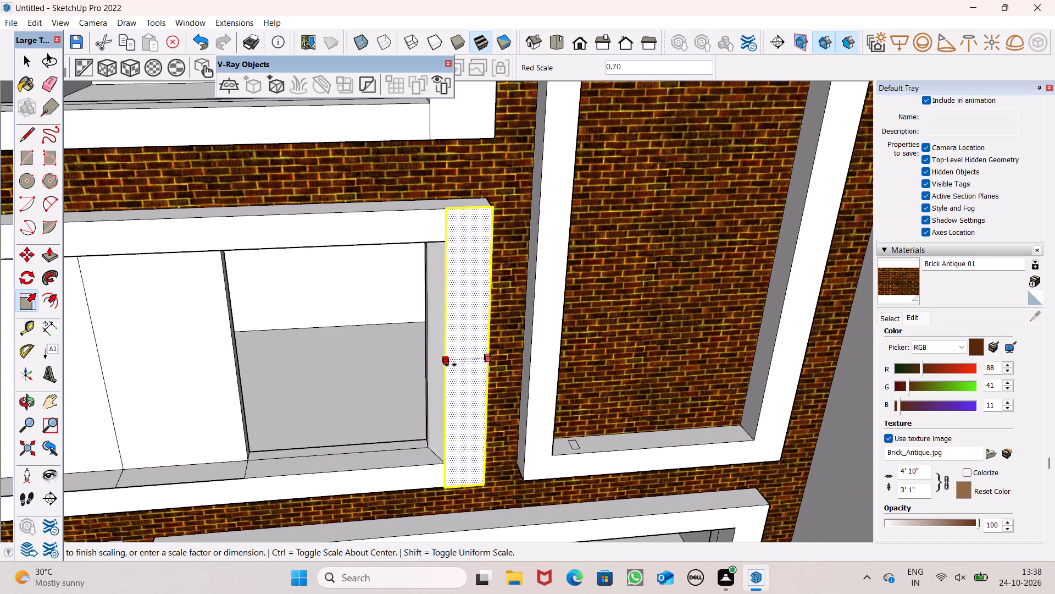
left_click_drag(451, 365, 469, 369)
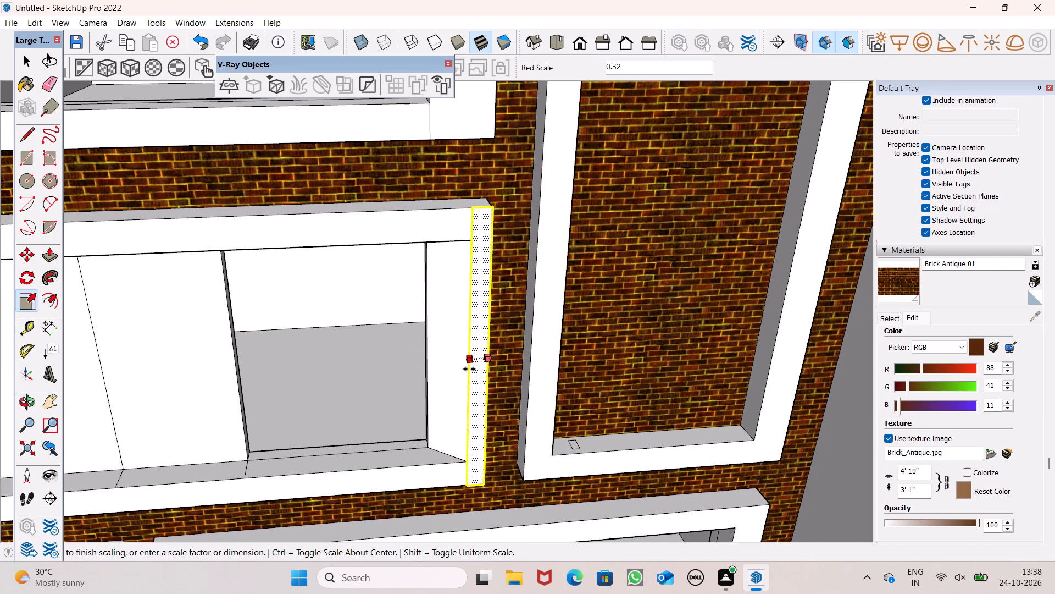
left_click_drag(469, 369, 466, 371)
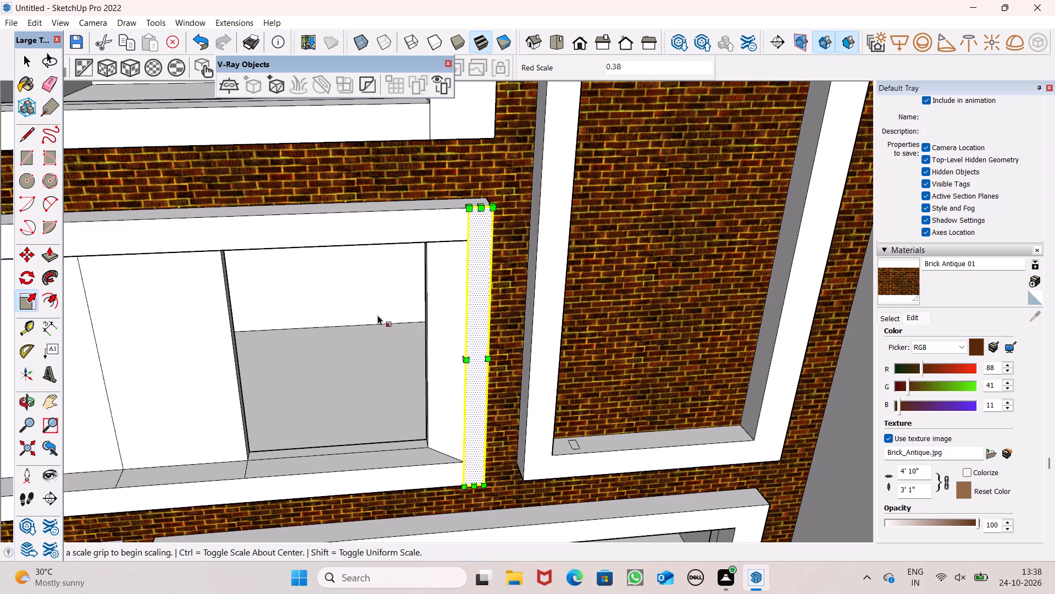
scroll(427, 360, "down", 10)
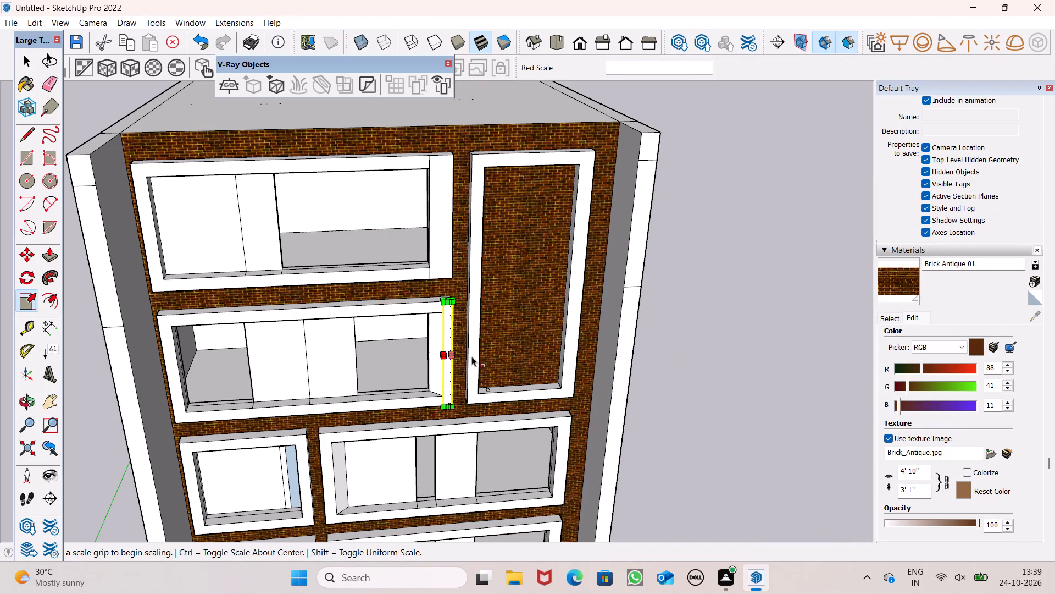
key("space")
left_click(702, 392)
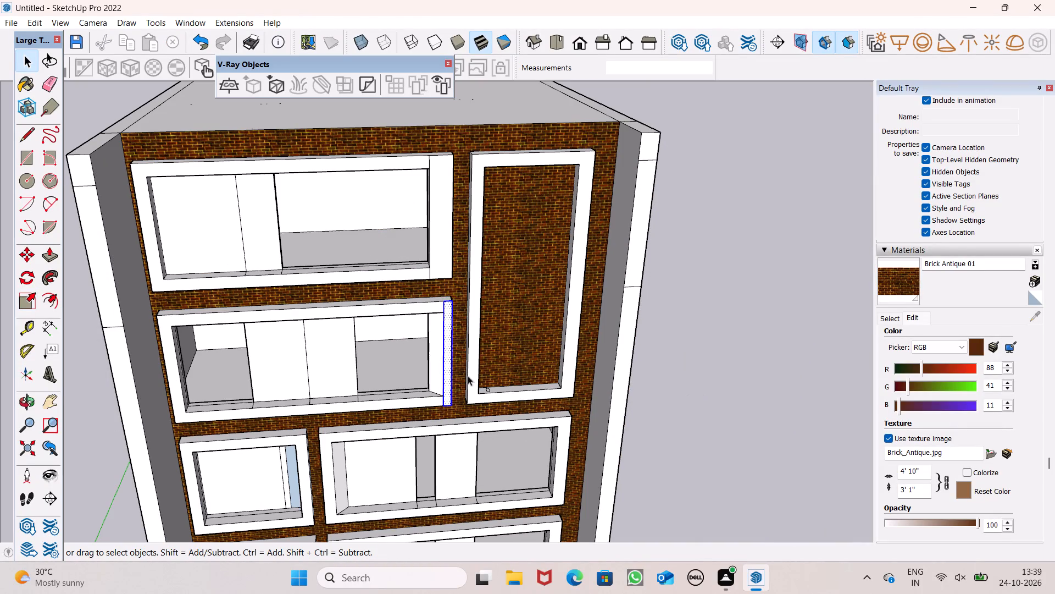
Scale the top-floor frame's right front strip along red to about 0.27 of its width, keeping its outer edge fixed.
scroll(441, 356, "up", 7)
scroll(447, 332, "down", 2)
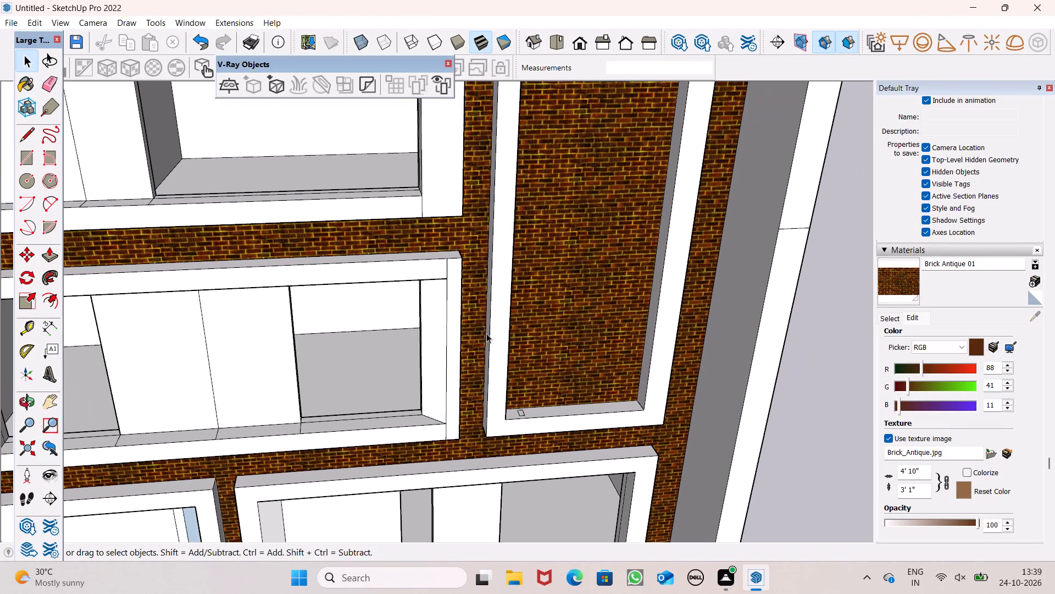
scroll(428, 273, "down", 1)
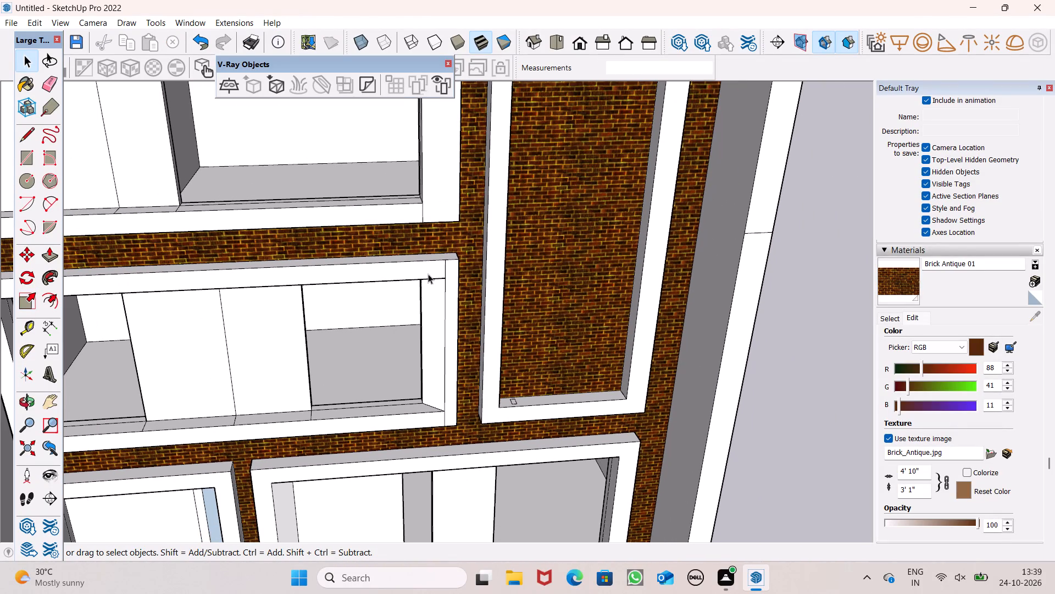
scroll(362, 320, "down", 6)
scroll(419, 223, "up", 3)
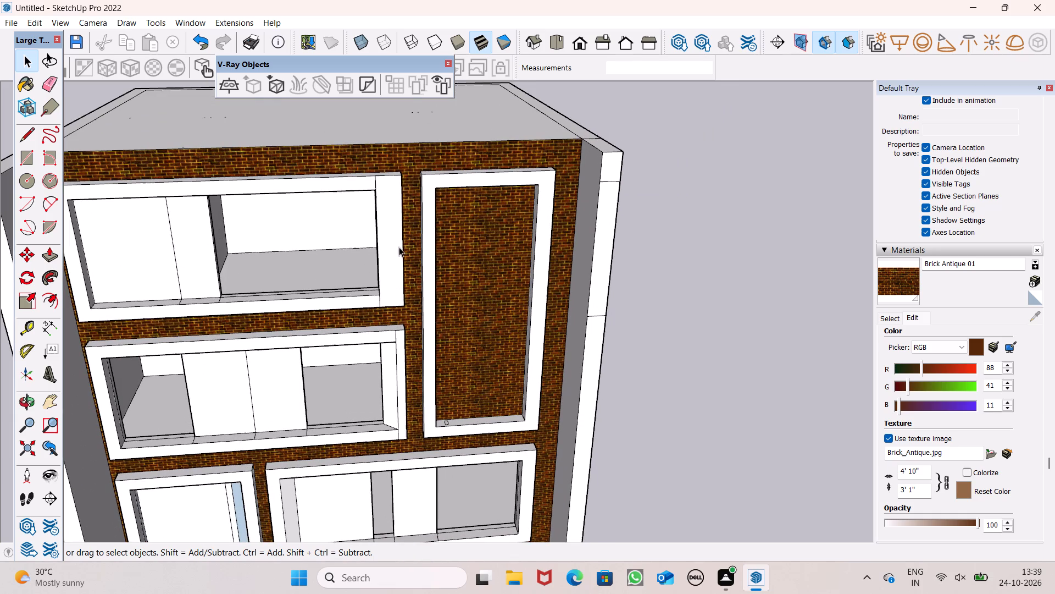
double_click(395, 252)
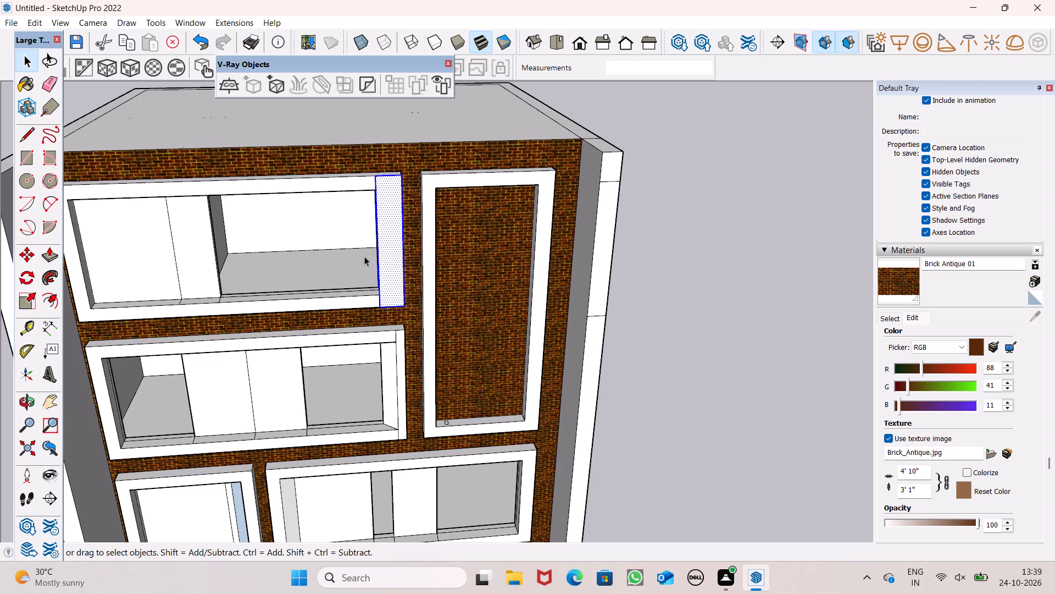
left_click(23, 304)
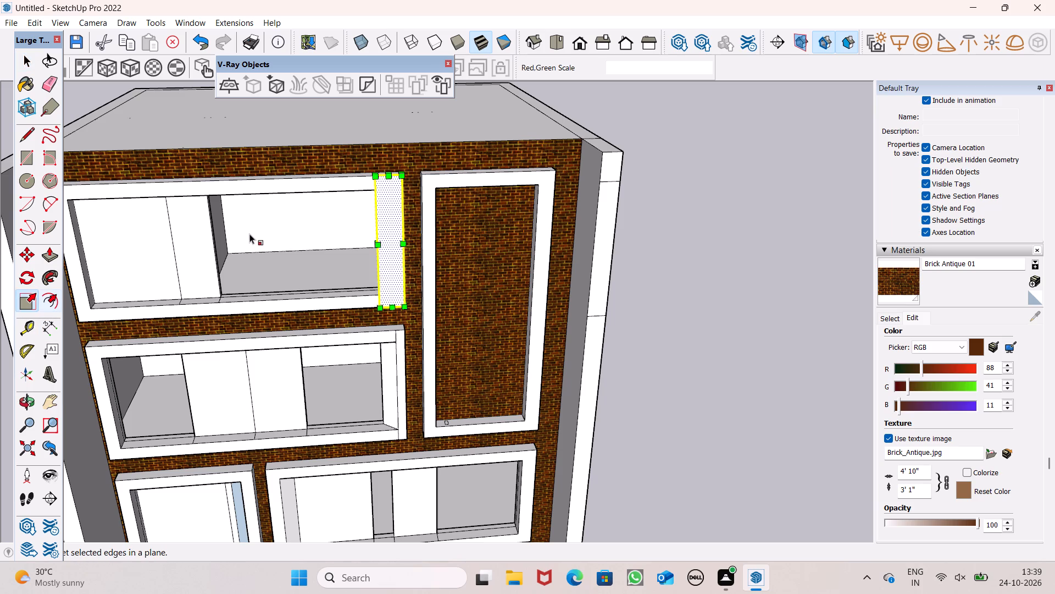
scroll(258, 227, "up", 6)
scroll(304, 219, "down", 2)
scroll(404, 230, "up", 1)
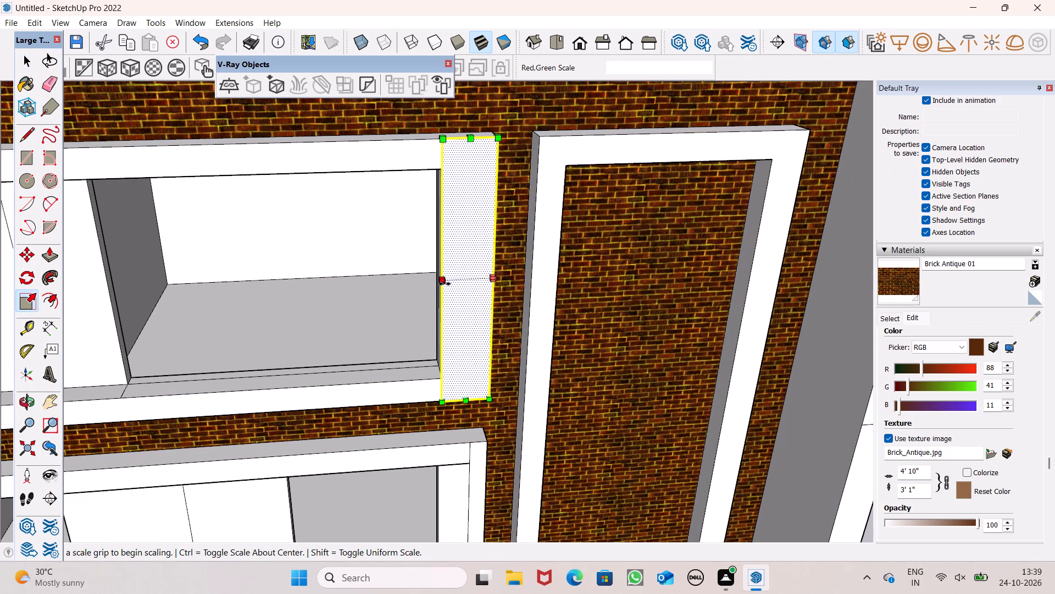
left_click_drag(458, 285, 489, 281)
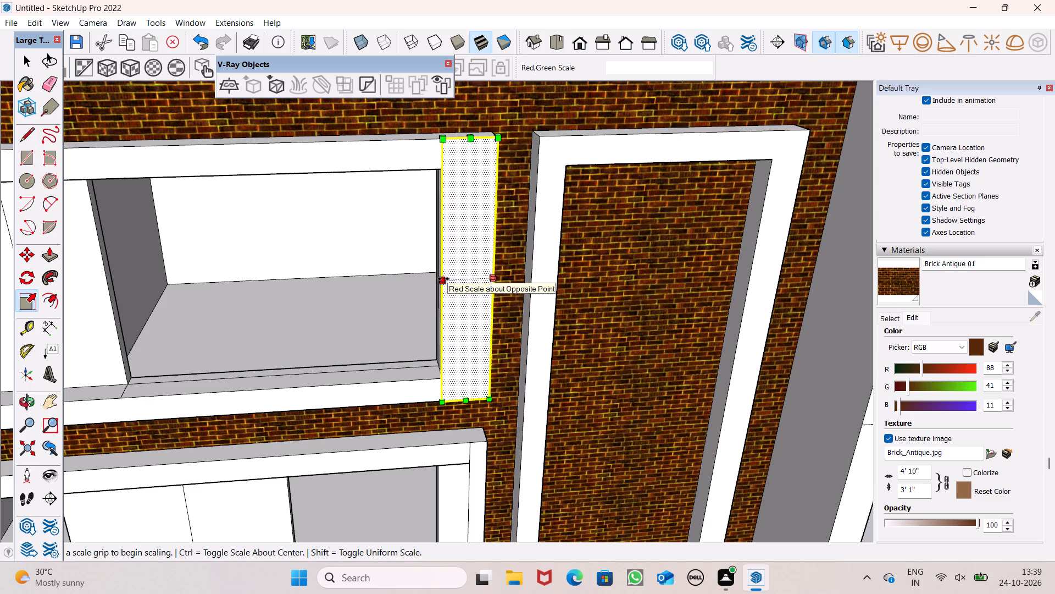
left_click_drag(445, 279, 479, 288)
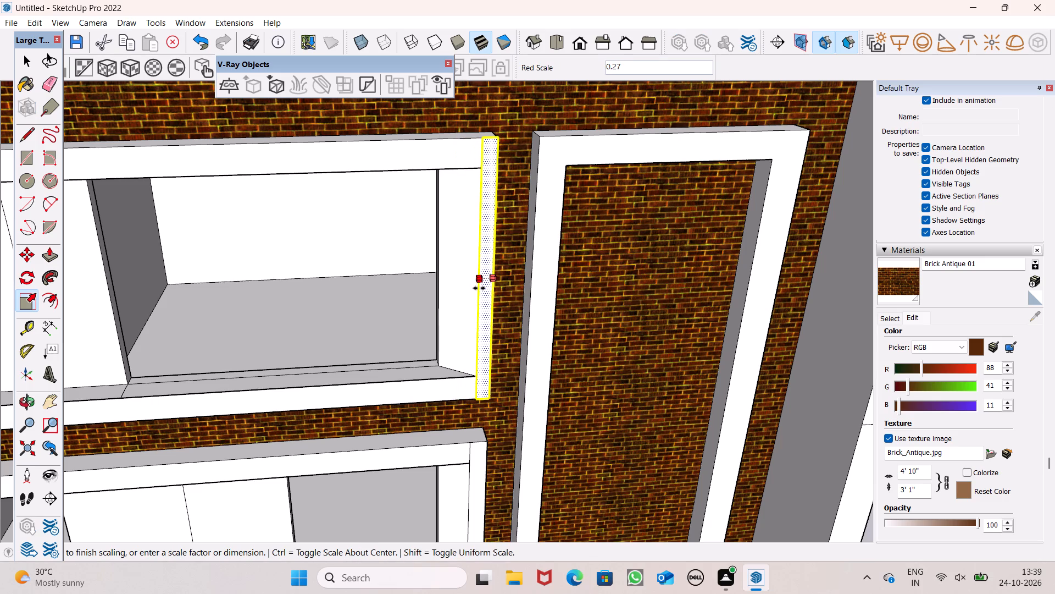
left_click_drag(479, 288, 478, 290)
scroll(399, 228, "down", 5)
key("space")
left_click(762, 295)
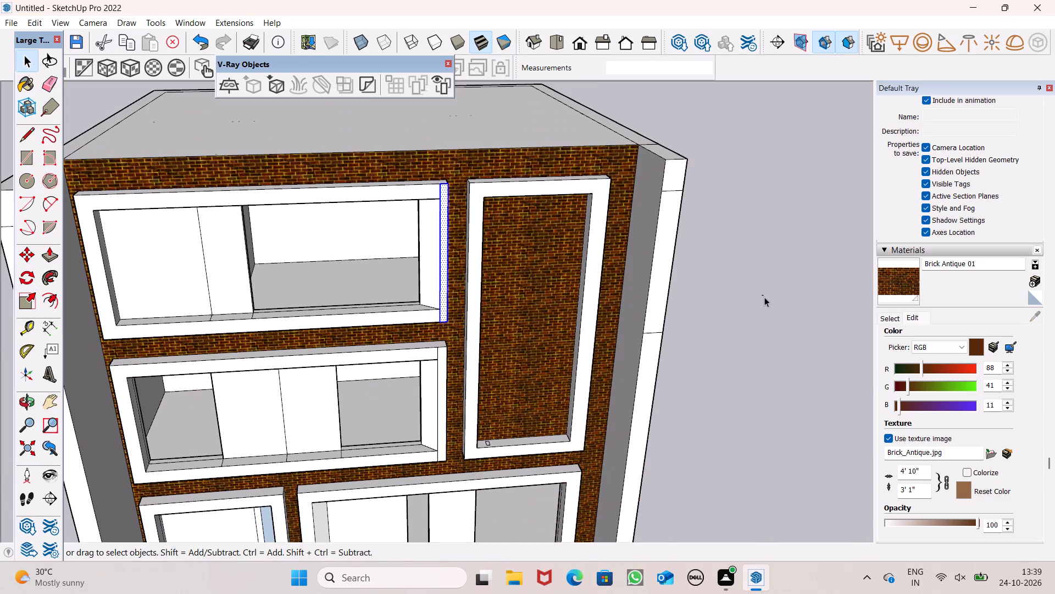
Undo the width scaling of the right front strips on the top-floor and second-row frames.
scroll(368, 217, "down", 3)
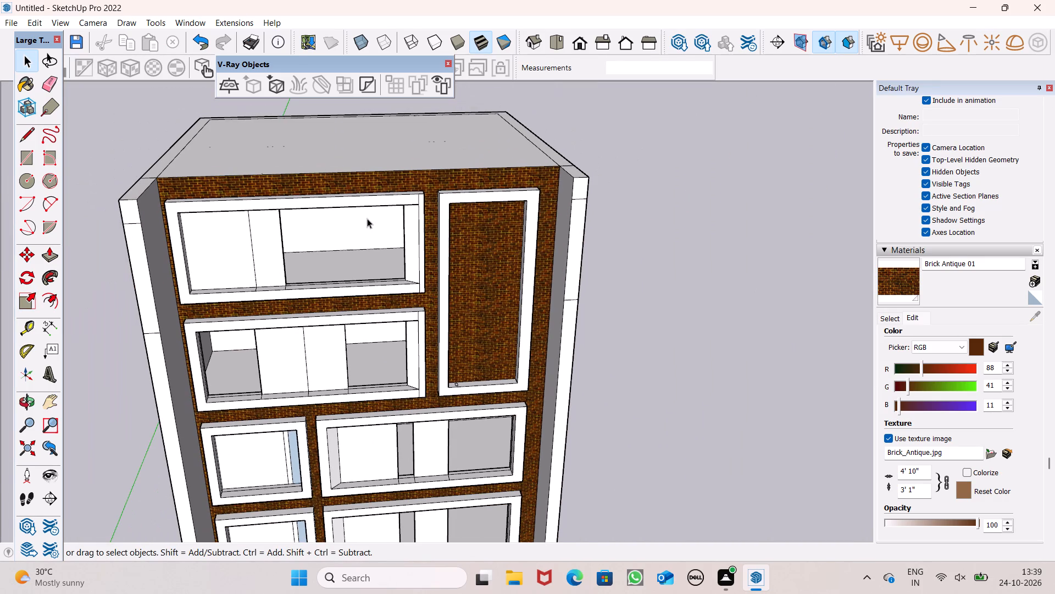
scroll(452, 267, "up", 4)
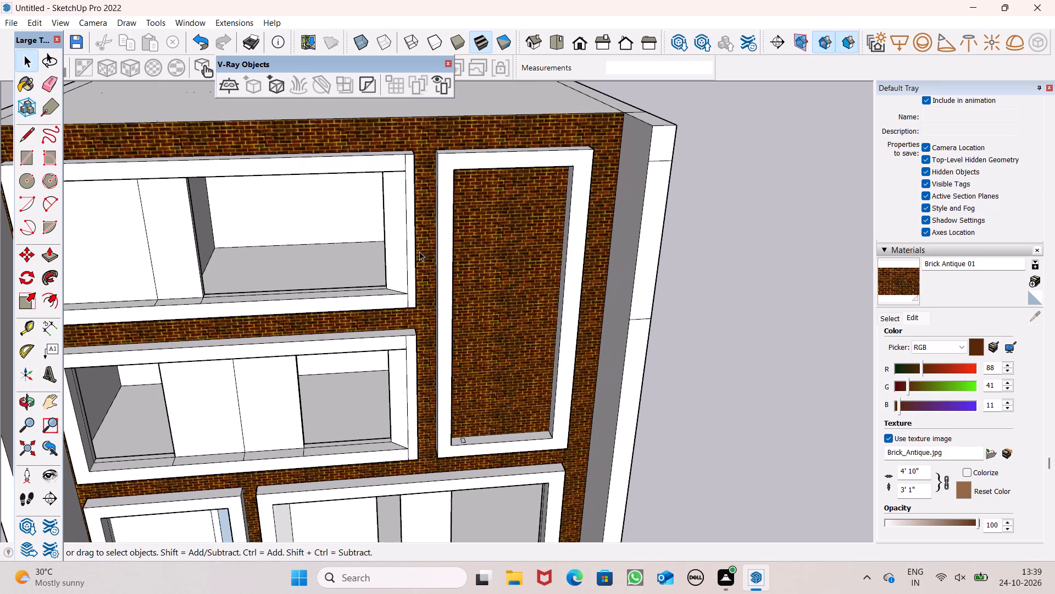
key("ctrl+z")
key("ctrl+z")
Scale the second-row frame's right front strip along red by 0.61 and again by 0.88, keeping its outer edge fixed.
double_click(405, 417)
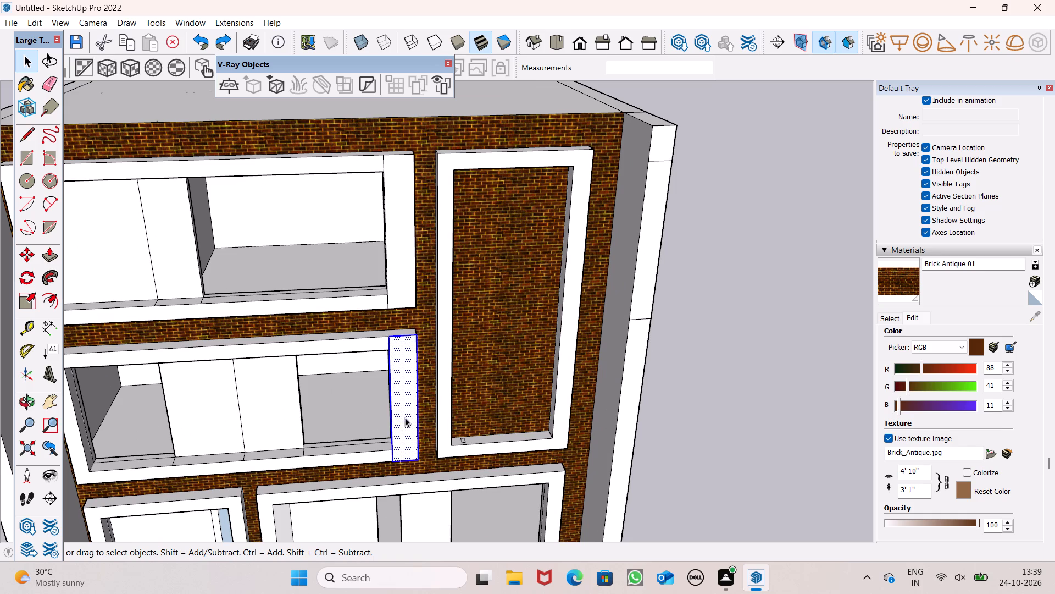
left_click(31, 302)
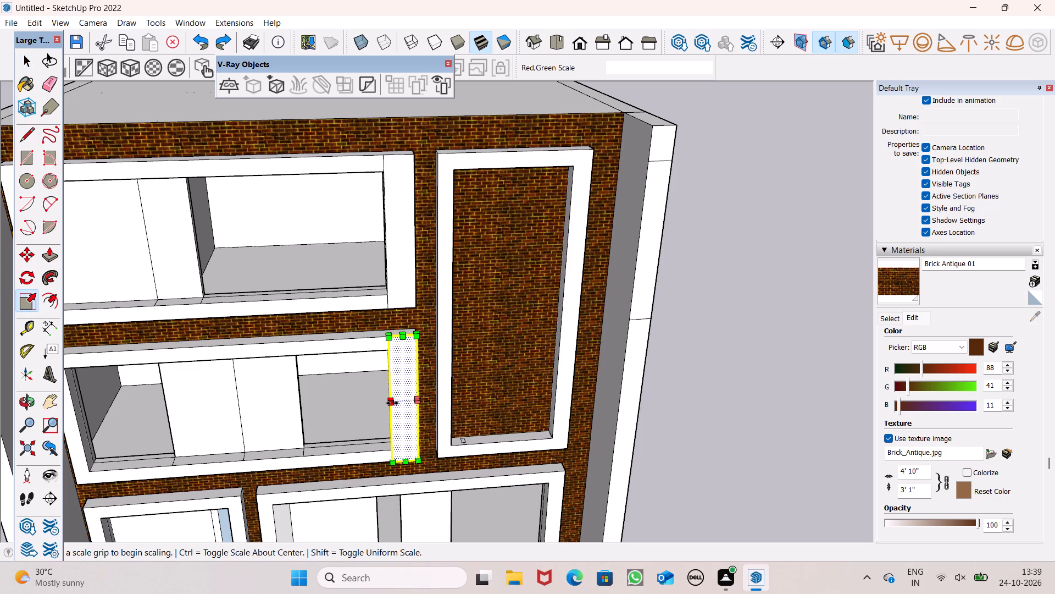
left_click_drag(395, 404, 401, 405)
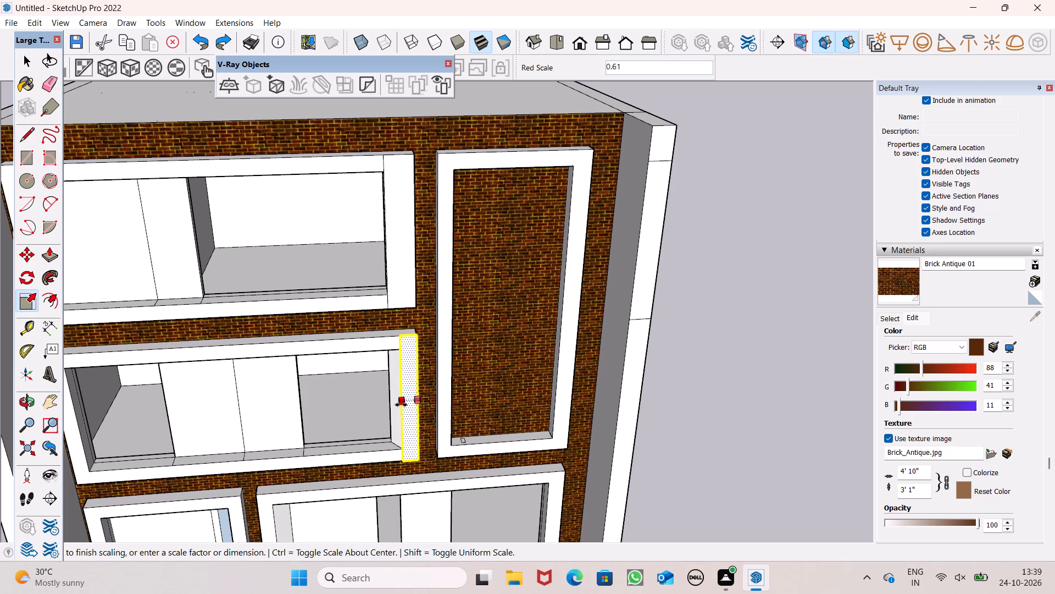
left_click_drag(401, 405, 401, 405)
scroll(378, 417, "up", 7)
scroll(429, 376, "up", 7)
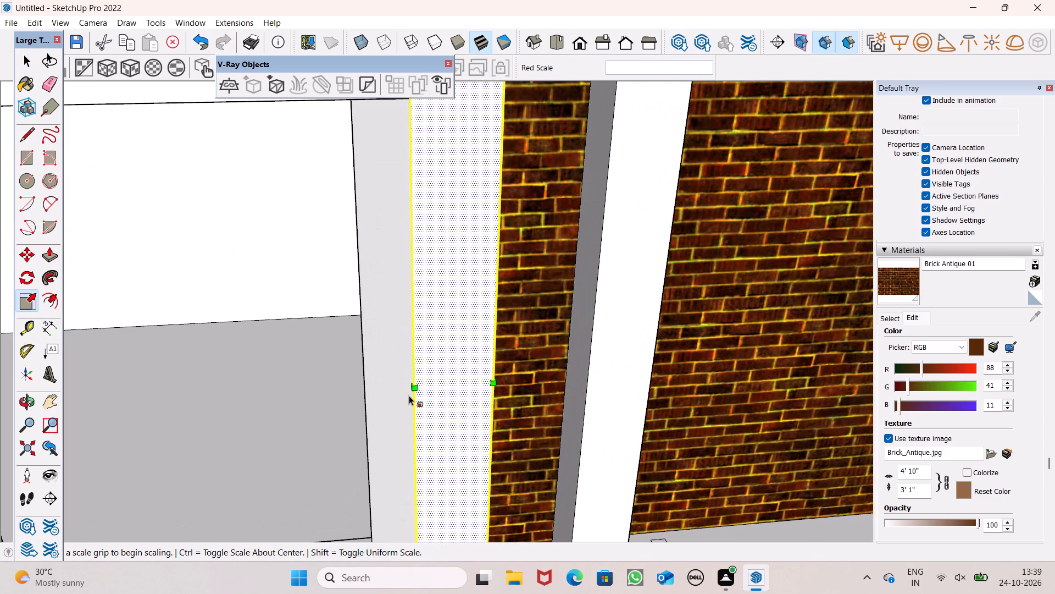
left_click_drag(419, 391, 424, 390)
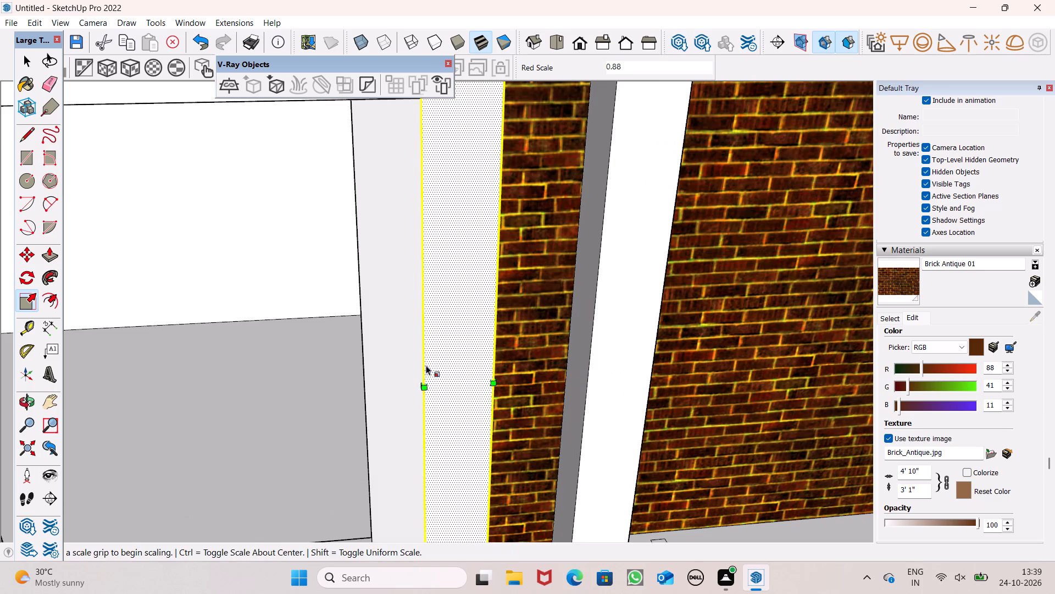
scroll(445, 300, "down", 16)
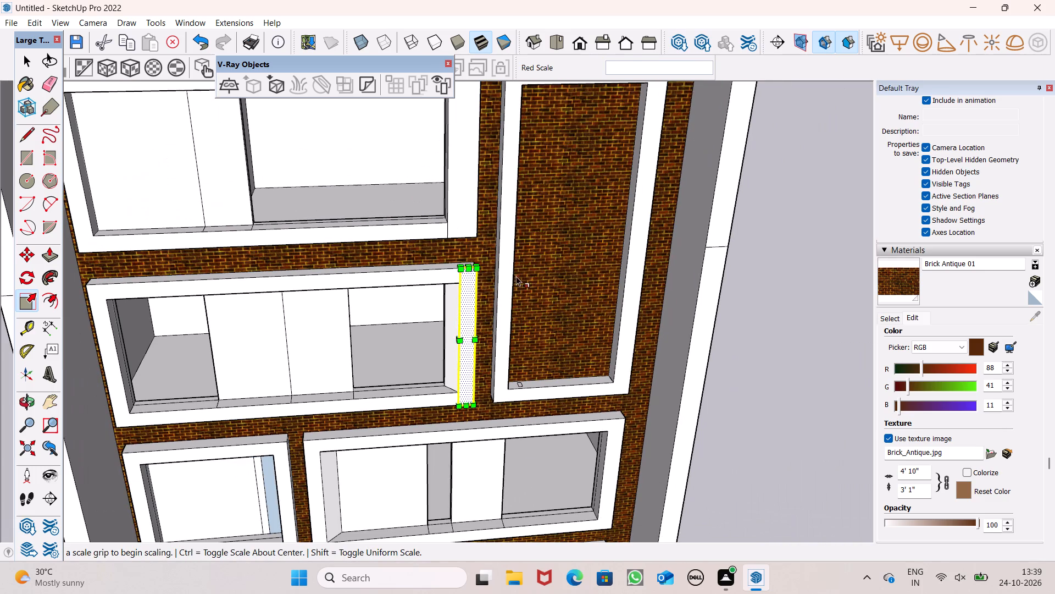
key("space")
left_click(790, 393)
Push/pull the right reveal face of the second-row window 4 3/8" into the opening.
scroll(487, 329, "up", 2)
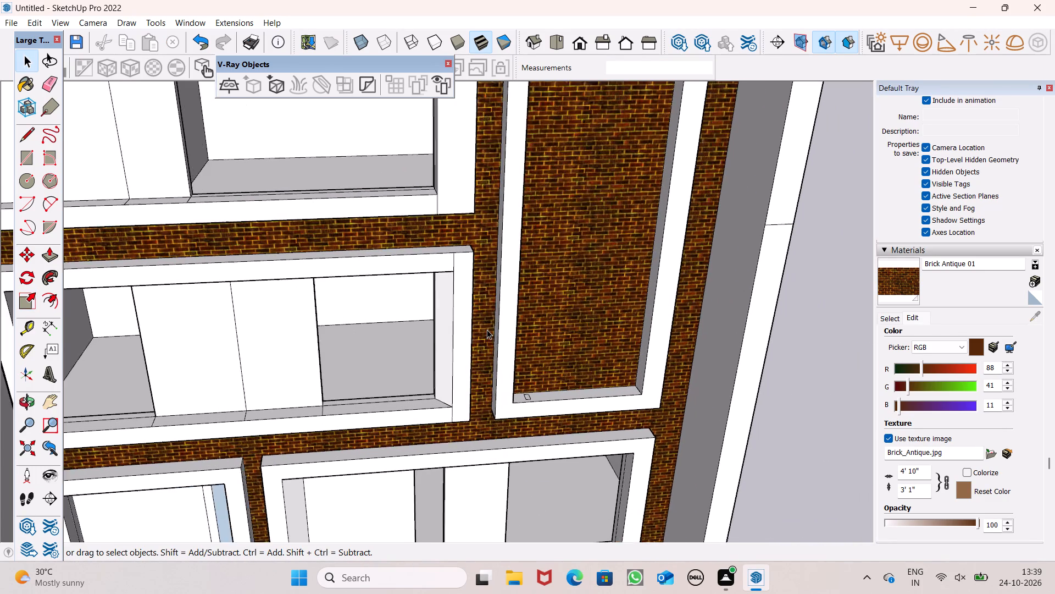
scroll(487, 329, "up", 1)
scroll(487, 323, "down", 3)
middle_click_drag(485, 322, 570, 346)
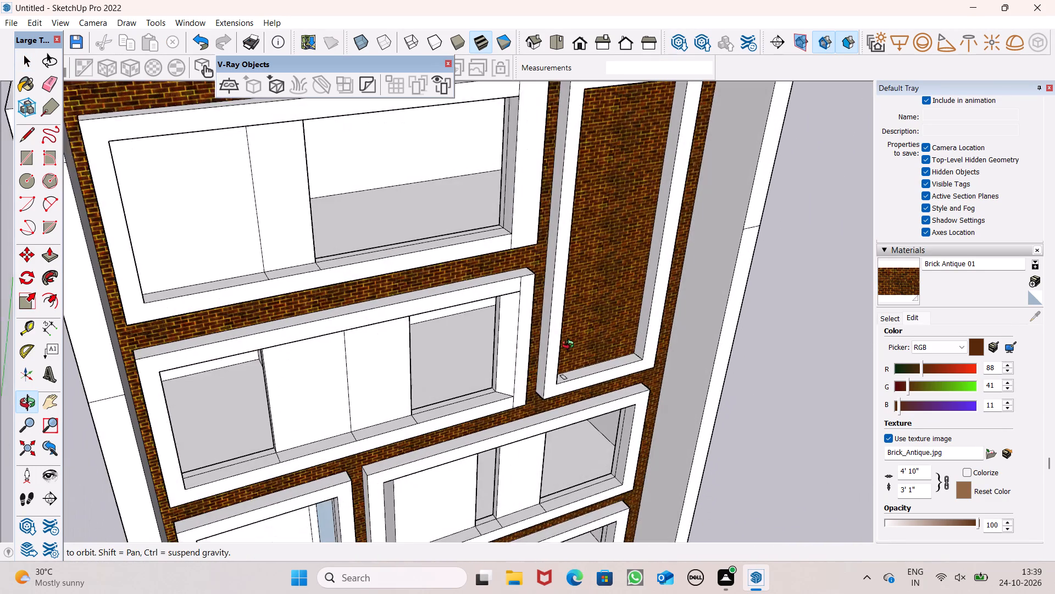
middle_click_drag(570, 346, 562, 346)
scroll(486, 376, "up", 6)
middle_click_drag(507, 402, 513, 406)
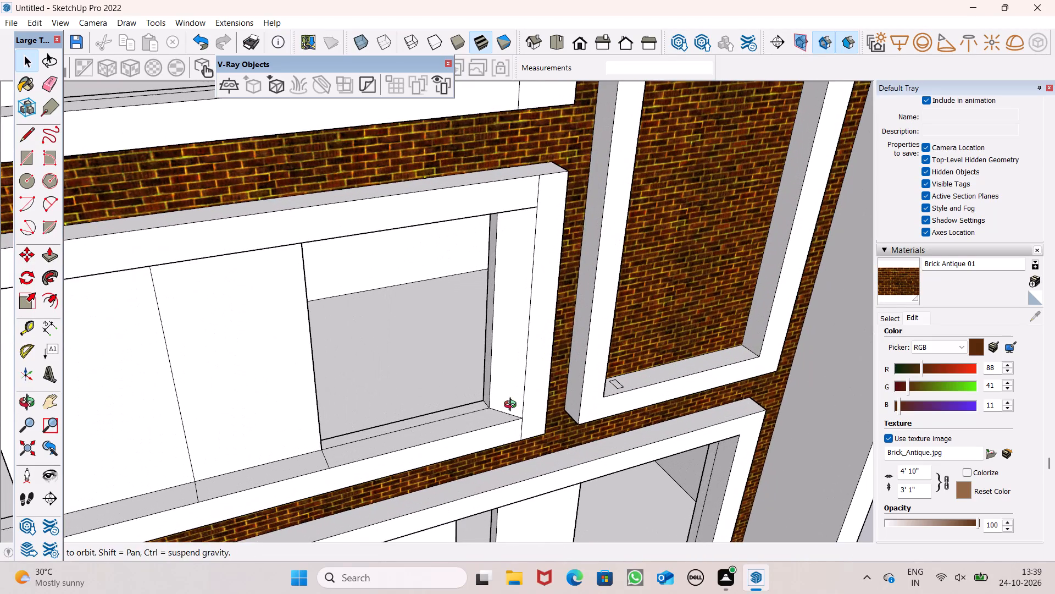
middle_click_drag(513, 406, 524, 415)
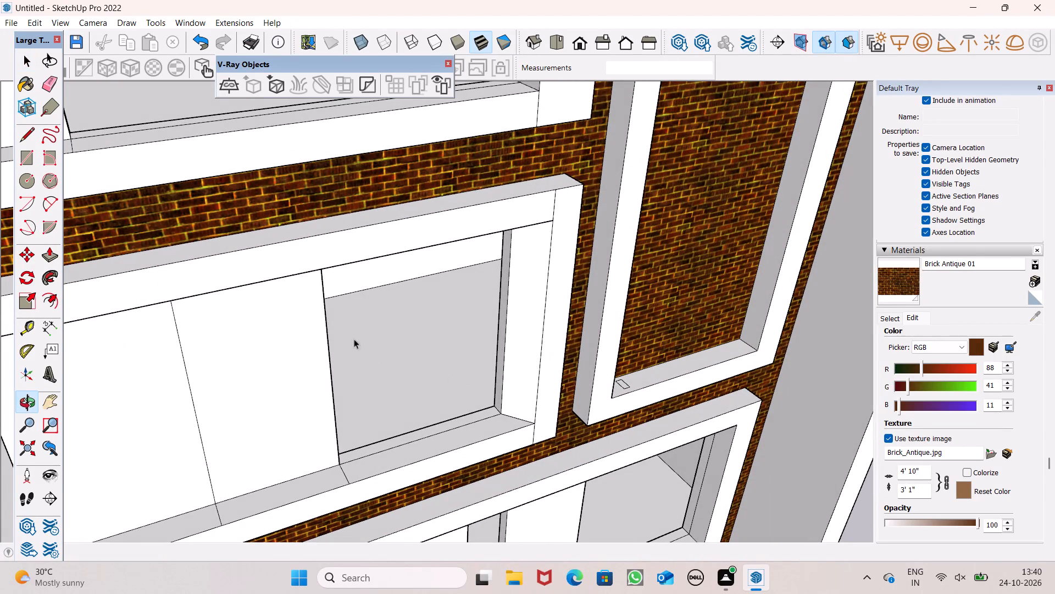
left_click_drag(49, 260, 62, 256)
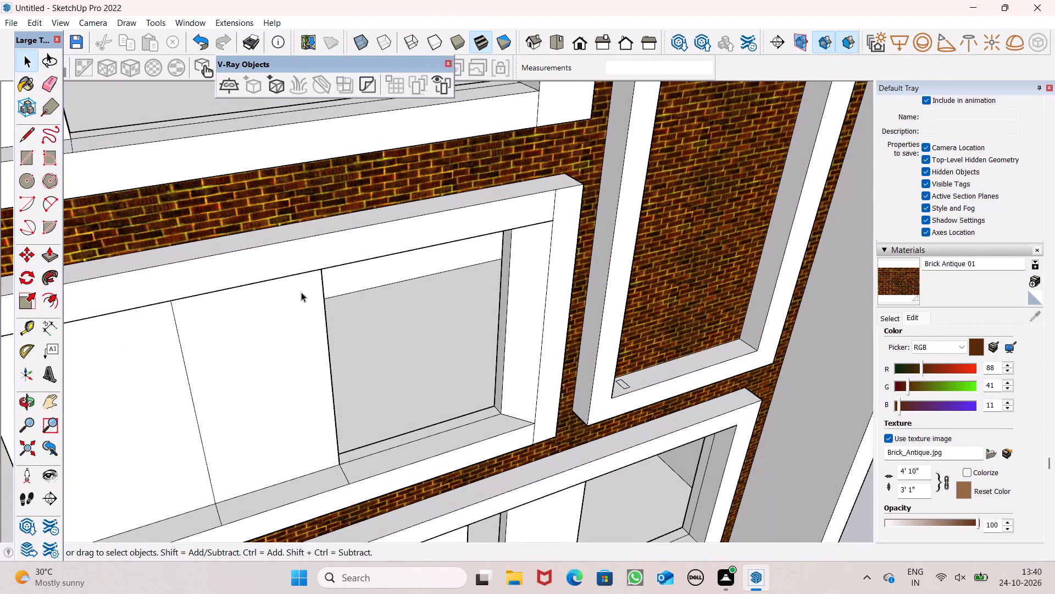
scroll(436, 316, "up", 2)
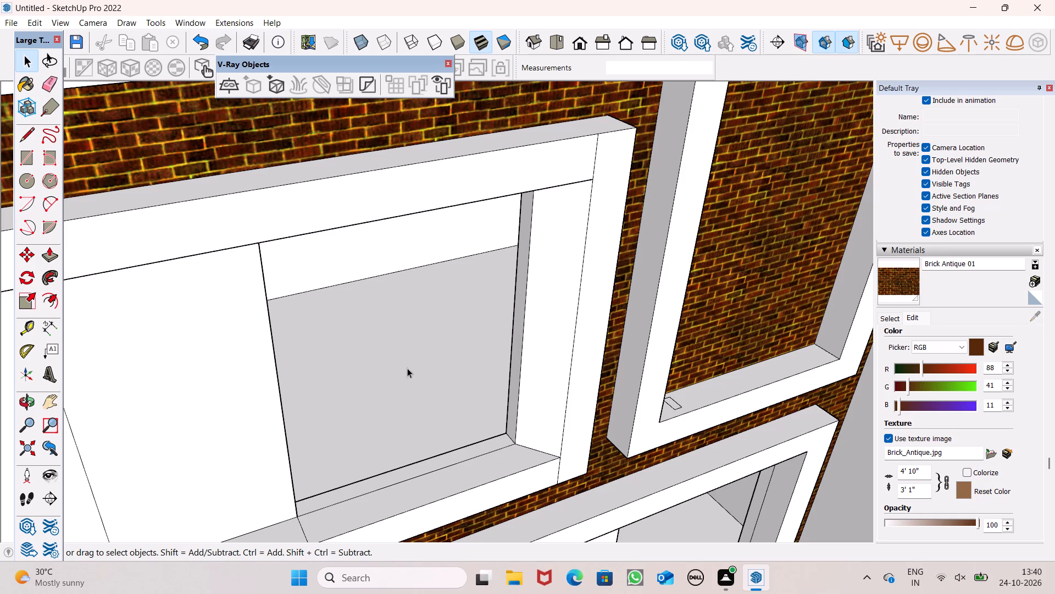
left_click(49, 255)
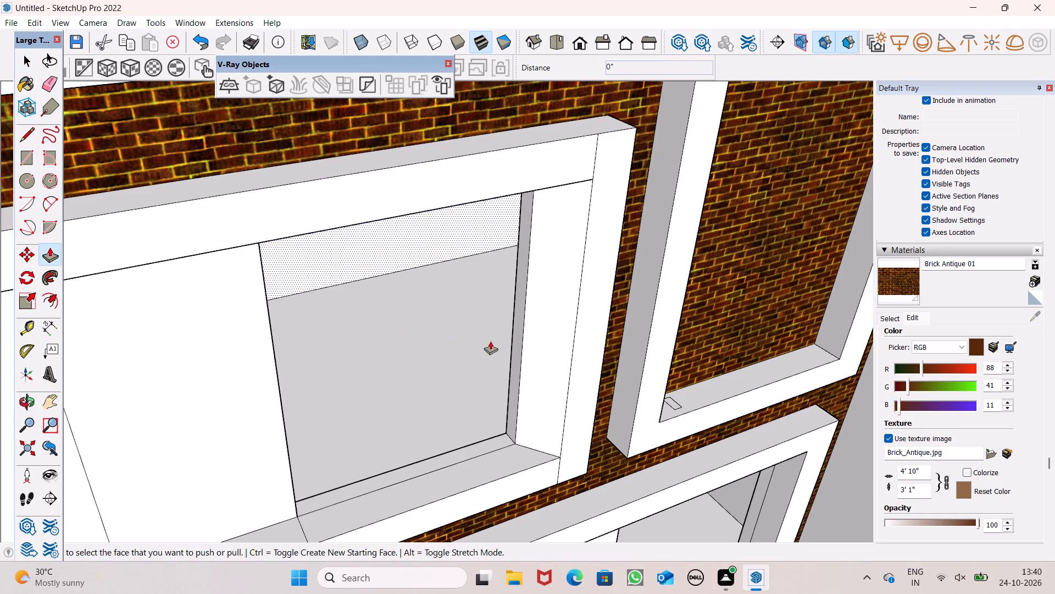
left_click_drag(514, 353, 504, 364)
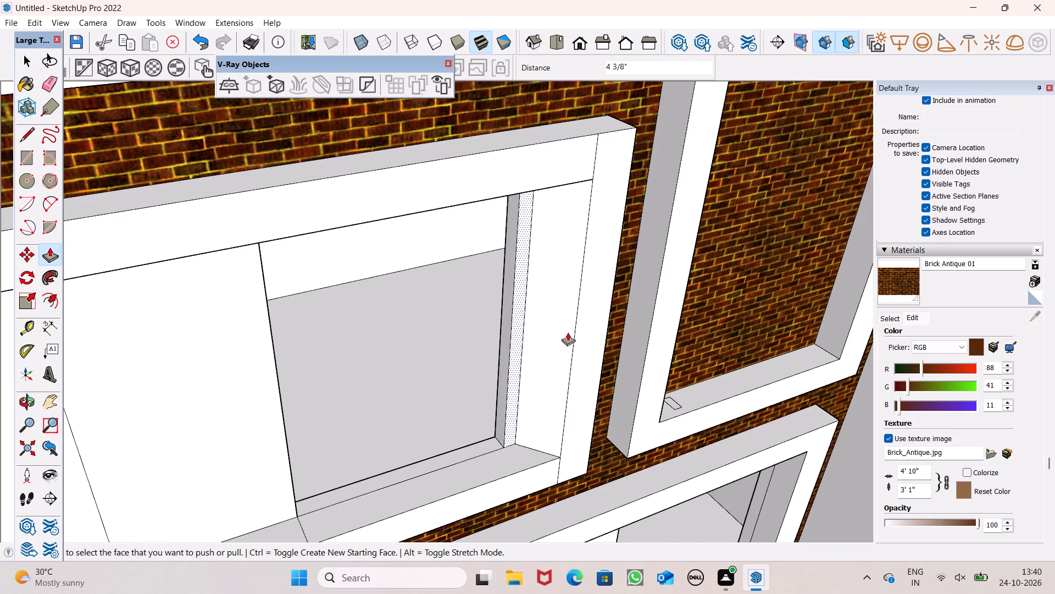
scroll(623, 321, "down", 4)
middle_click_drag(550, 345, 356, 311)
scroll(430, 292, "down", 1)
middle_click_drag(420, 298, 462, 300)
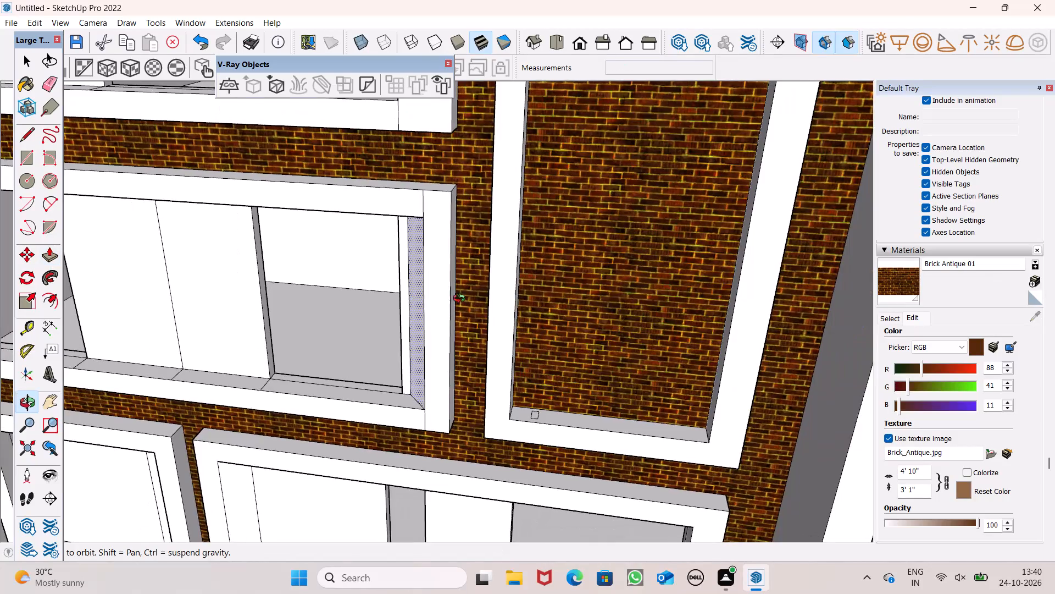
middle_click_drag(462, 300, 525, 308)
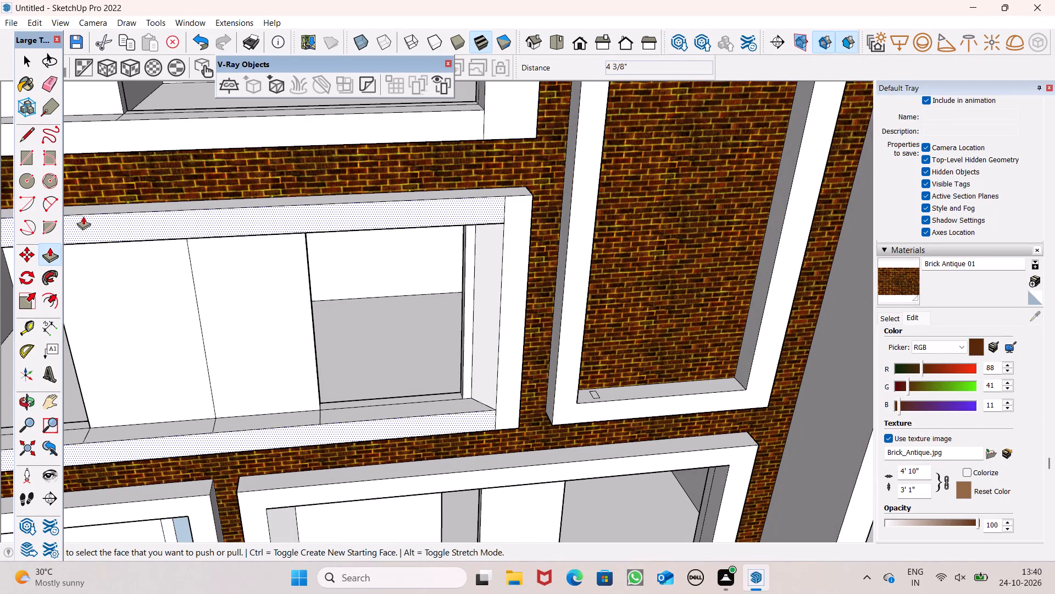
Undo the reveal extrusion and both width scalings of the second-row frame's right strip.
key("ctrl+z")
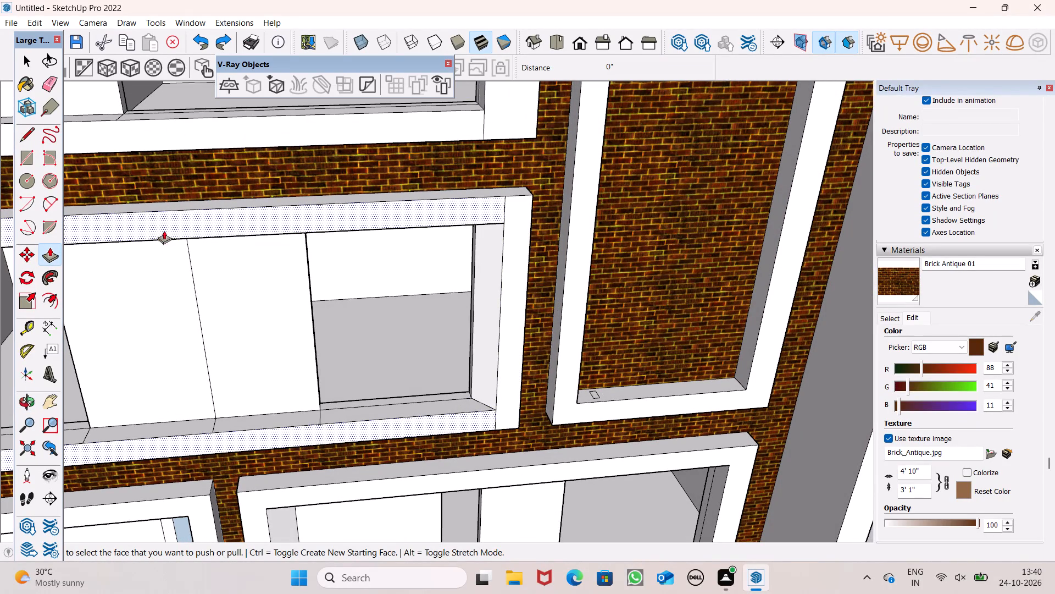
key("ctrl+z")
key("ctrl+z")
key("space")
Push/pull the back and front faces of the second-row window's right reveal 5" into the opening, keeping them flush.
scroll(437, 313, "down", 3)
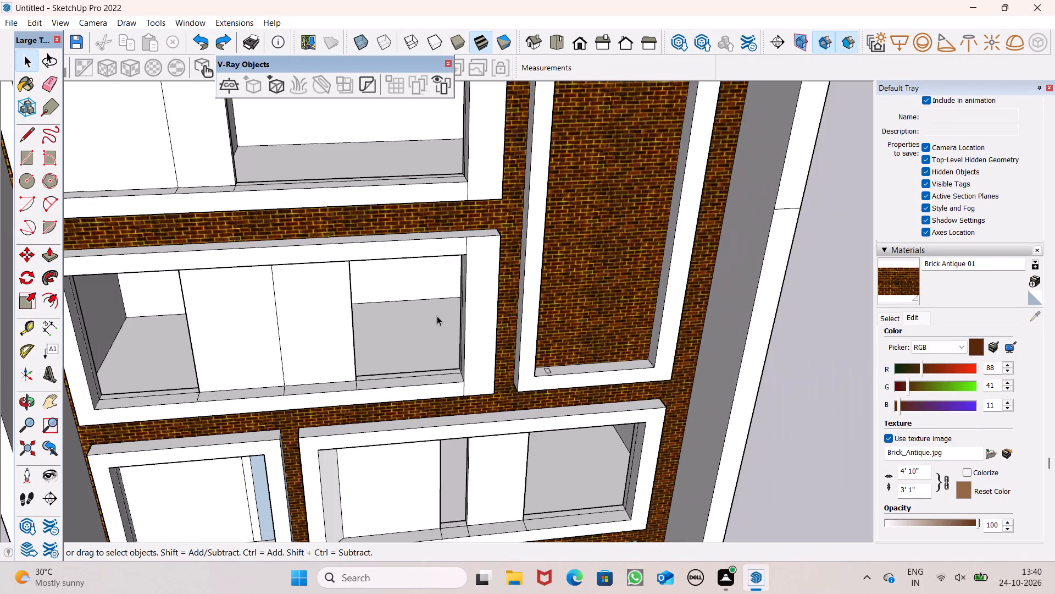
scroll(462, 278, "down", 3)
middle_click_drag(465, 334, 582, 320)
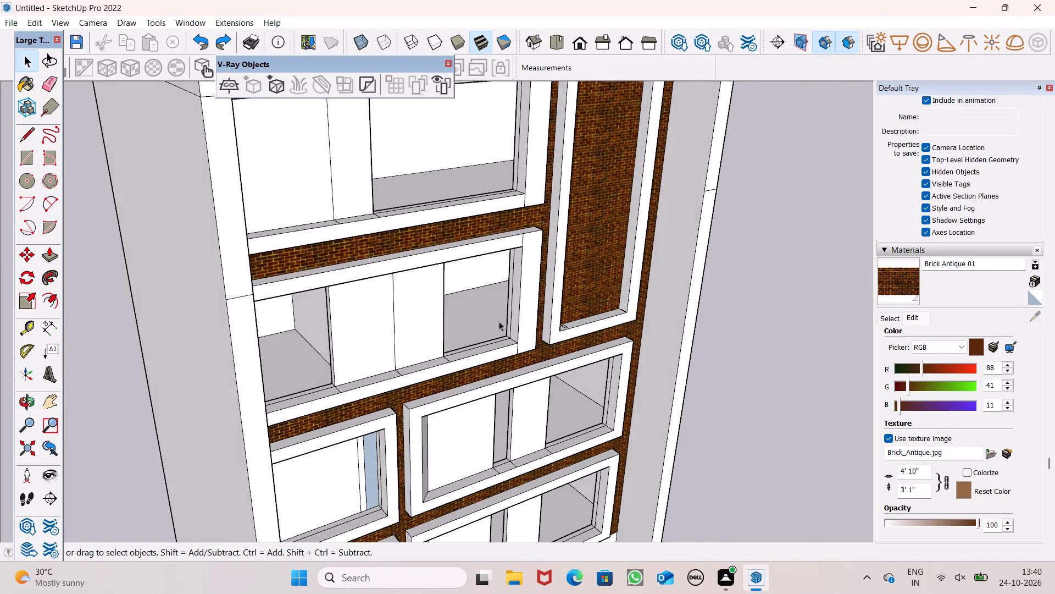
scroll(504, 306, "up", 6)
scroll(498, 300, "down", 3)
middle_click_drag(497, 307, 445, 296)
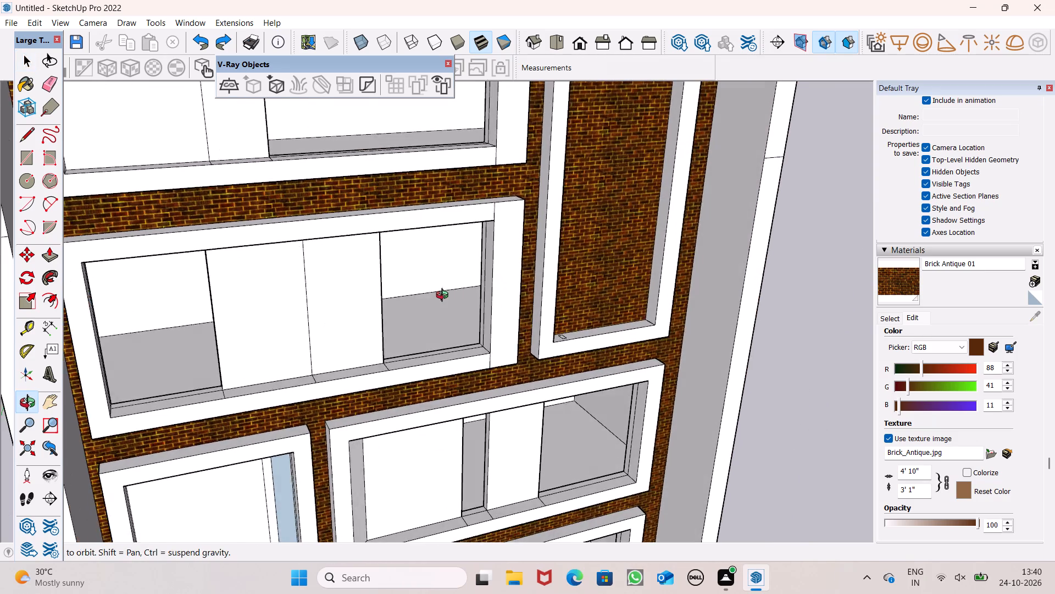
middle_click_drag(445, 296, 370, 296)
scroll(453, 295, "down", 2)
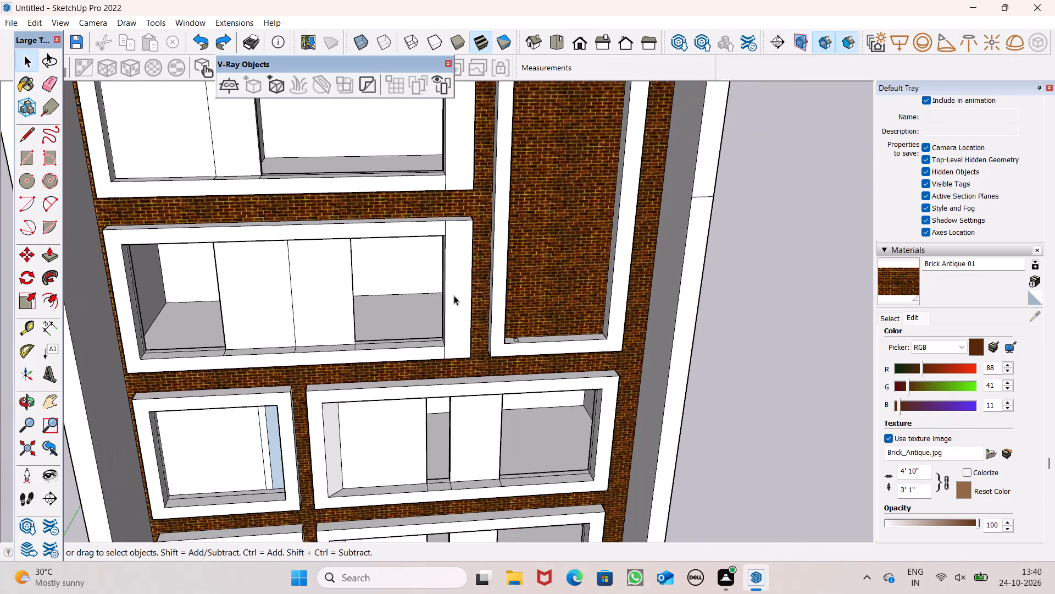
scroll(454, 295, "down", 2)
left_click_drag(51, 262, 62, 262)
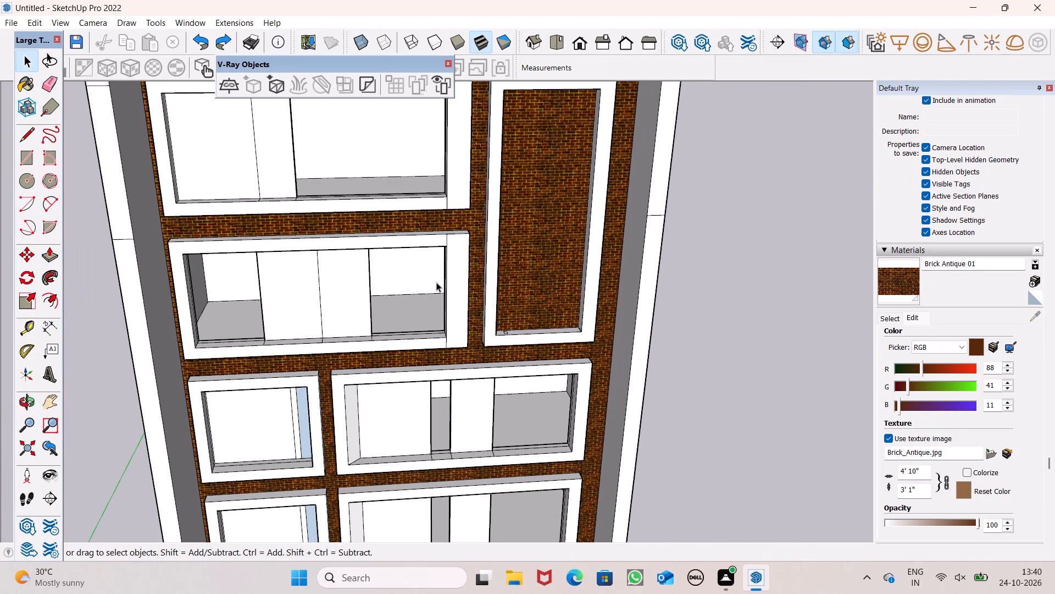
middle_click_drag(443, 290, 546, 328)
scroll(477, 301, "up", 5)
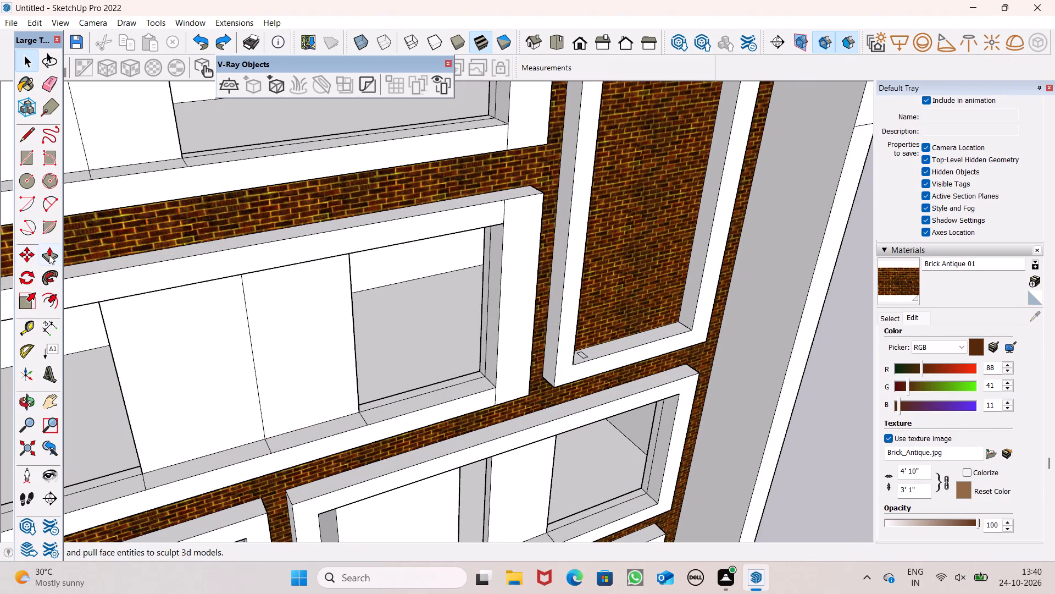
left_click(50, 254)
middle_click_drag(419, 330, 492, 361)
scroll(494, 361, "up", 8)
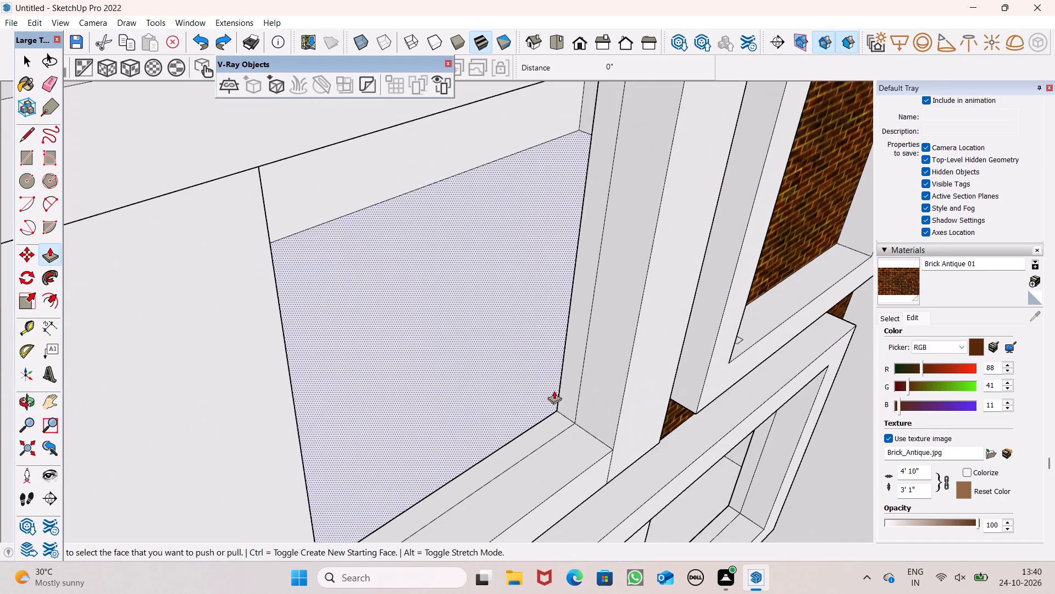
left_click_drag(568, 400, 558, 419)
left_click_drag(602, 417, 595, 420)
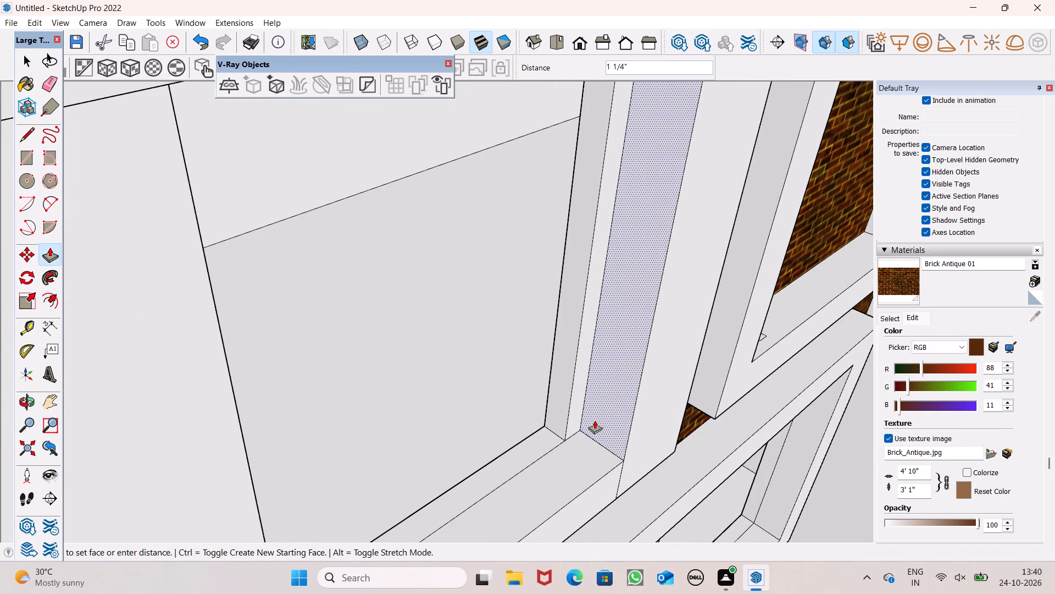
left_click_drag(595, 420, 565, 403)
scroll(588, 390, "down", 7)
scroll(574, 344, "down", 6)
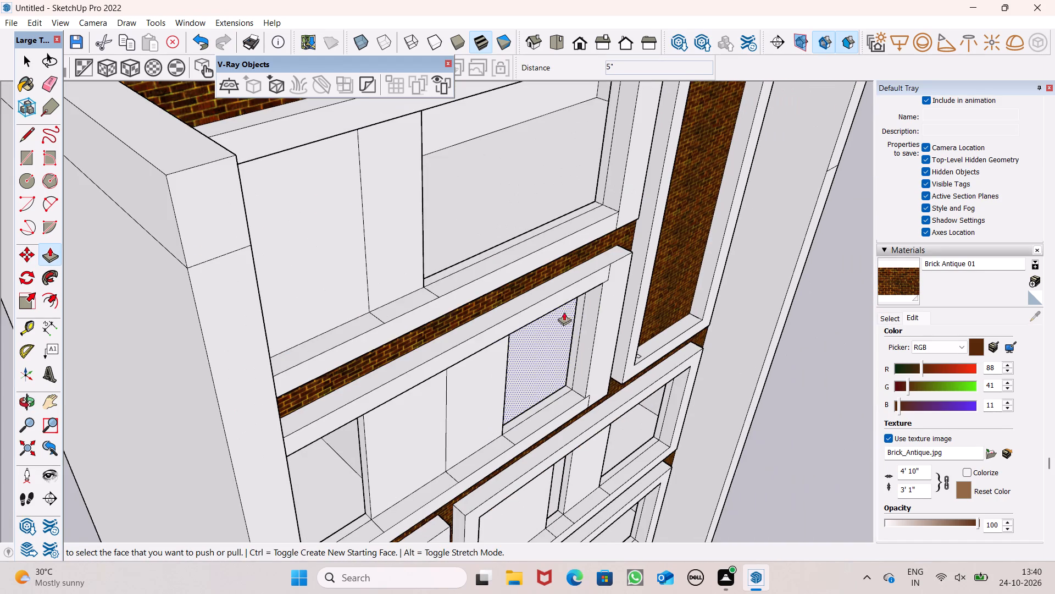
Push/pull the front and back faces of the top-floor window's right reveal 5" into the opening, keeping them flush.
left_click_drag(613, 197, 601, 294)
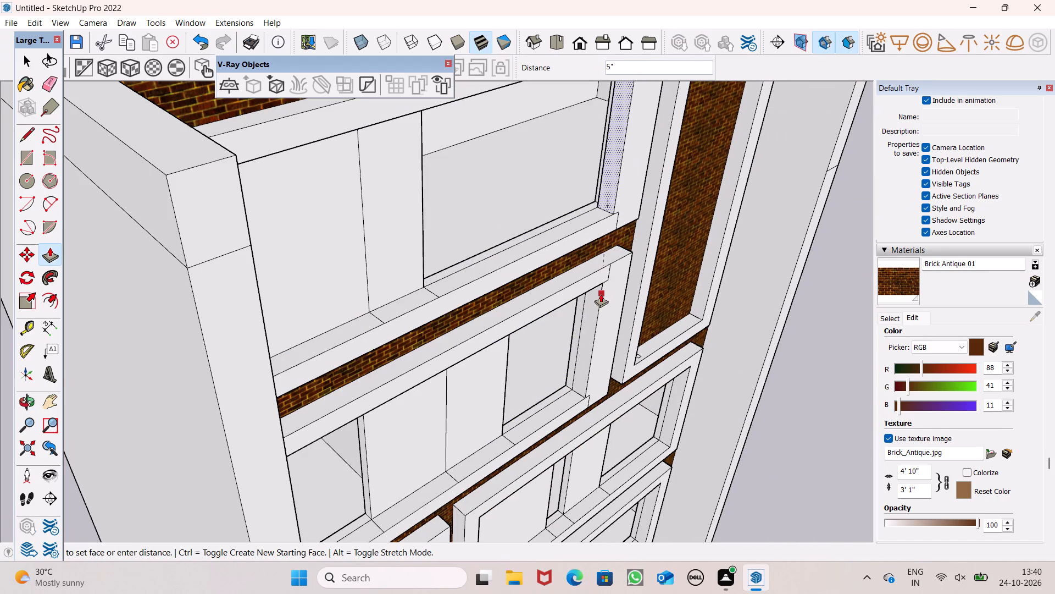
left_click_drag(601, 294, 598, 293)
middle_click_drag(611, 216, 623, 249)
scroll(613, 213, "up", 3)
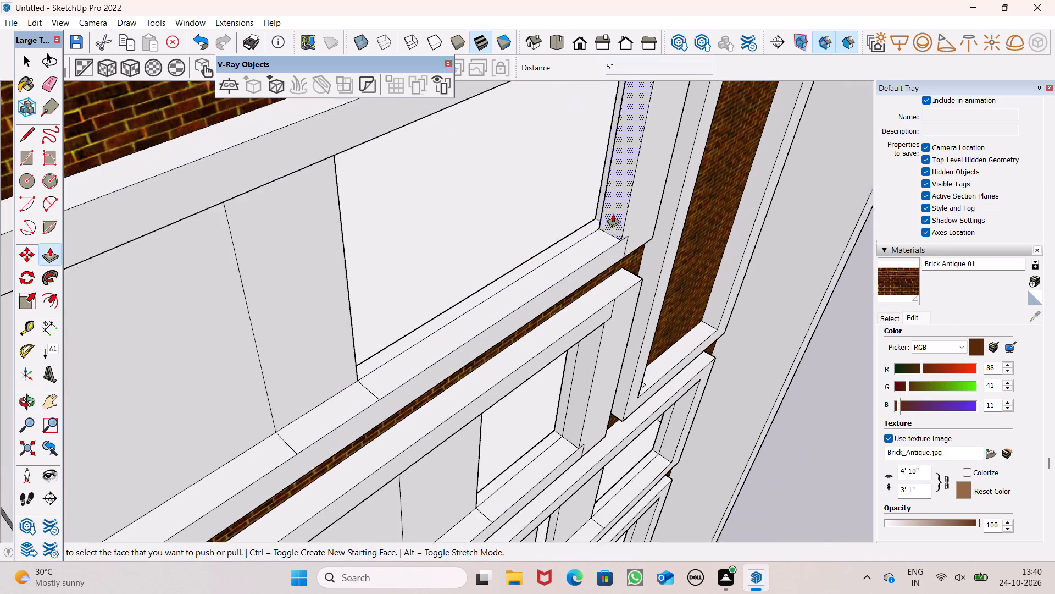
scroll(613, 213, "up", 2)
left_click_drag(595, 211, 596, 228)
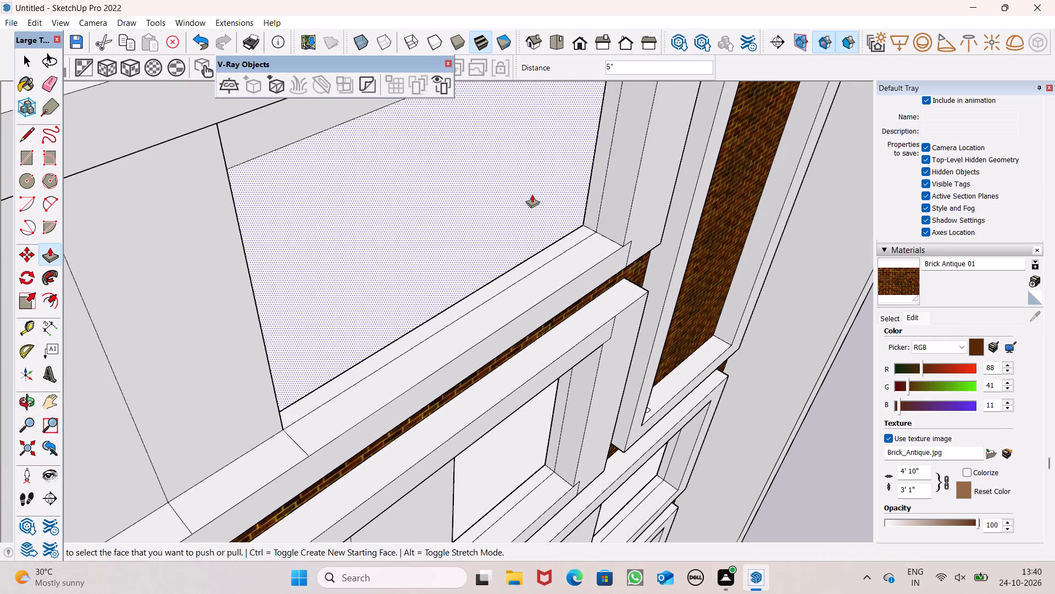
Draw a 1' vertical line from the top-floor window opening's new upper right corner to the frame's upper outer edge.
scroll(520, 193, "down", 7)
middle_click_drag(524, 256, 323, 207)
scroll(429, 223, "down", 4)
scroll(460, 221, "up", 6)
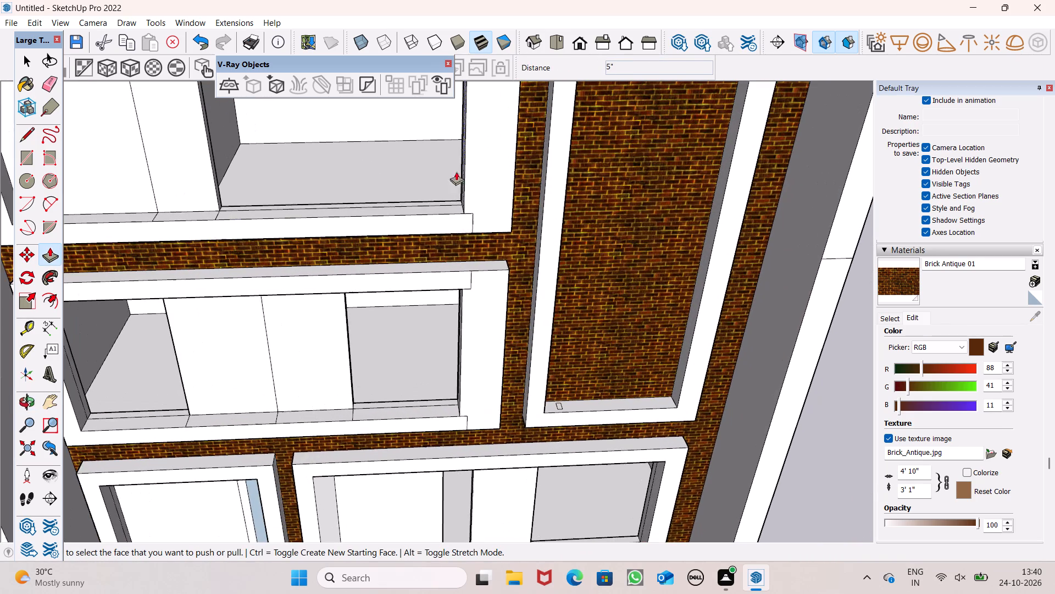
left_click(16, 134)
scroll(413, 233, "up", 5)
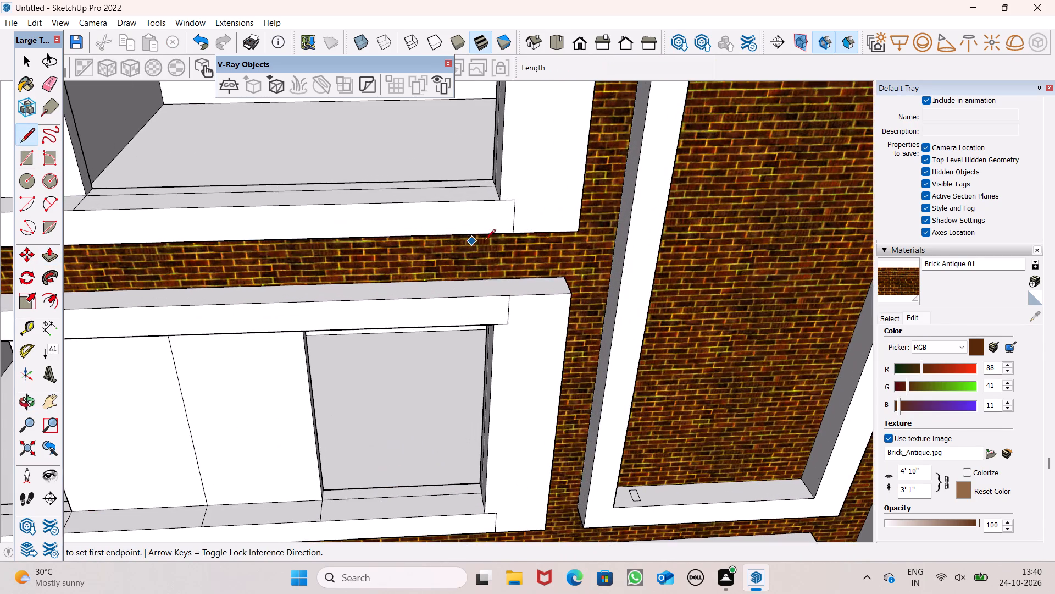
scroll(467, 338, "down", 6)
scroll(498, 155, "up", 14)
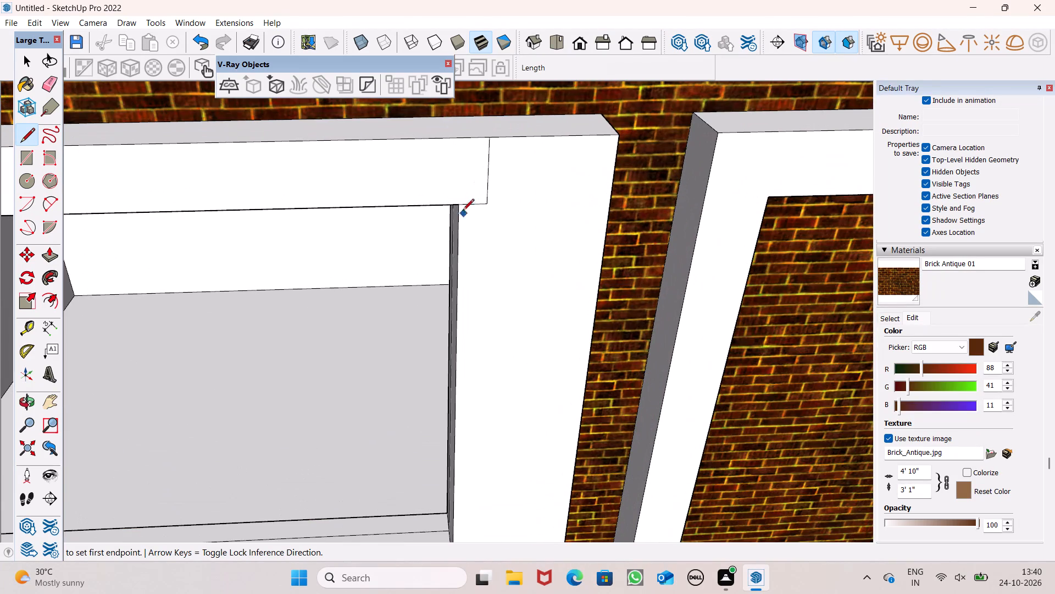
left_click(459, 204)
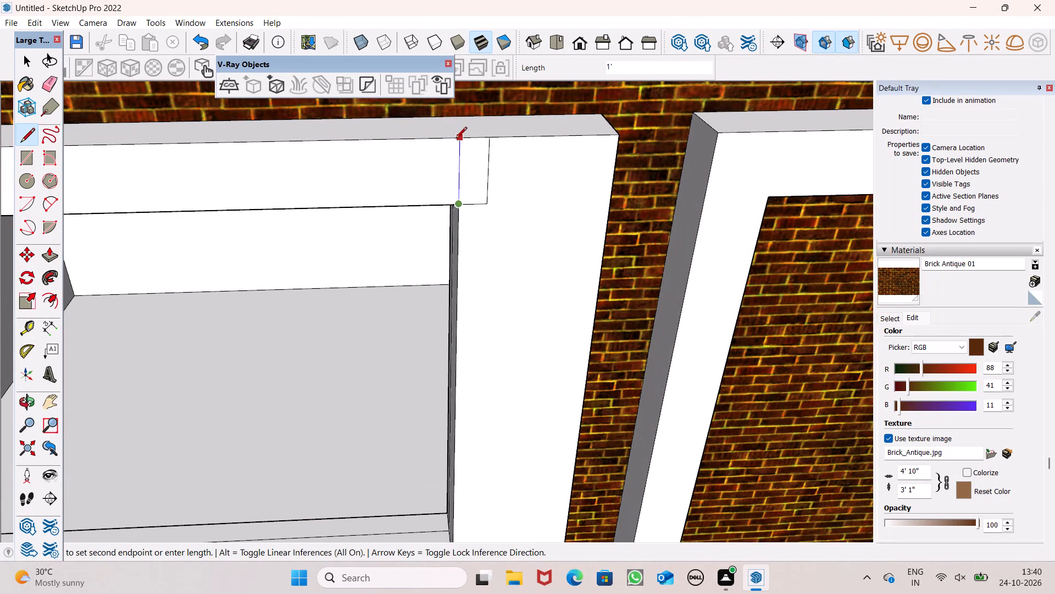
left_click(456, 139)
Draw a vertical line from the top-floor window opening's new lower right corner to the frame's bottom outer edge.
scroll(518, 123, "down", 6)
scroll(492, 184, "down", 6)
scroll(481, 326, "up", 7)
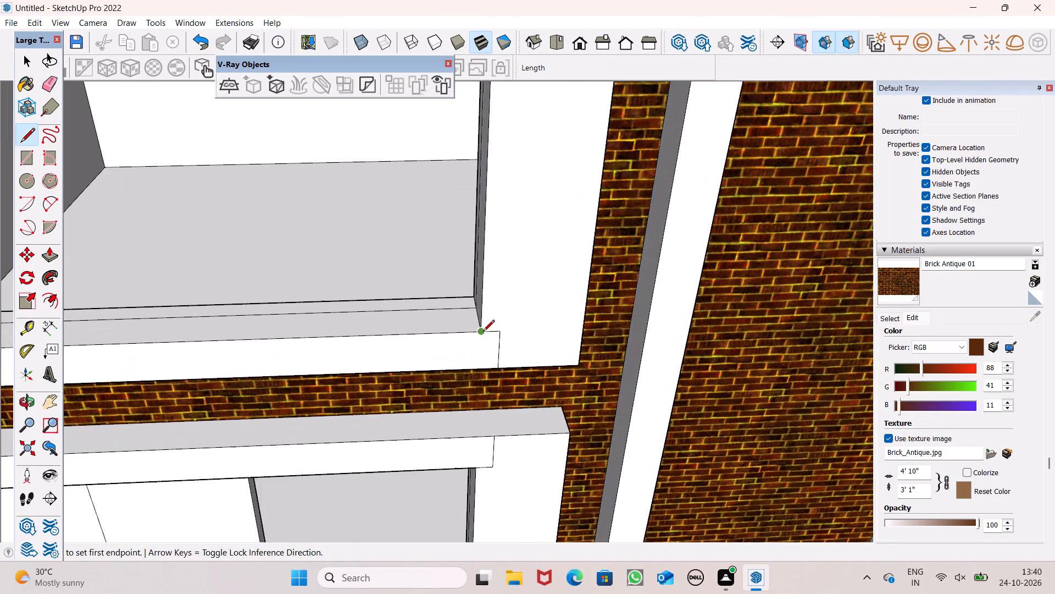
scroll(483, 332, "up", 8)
left_click(485, 313)
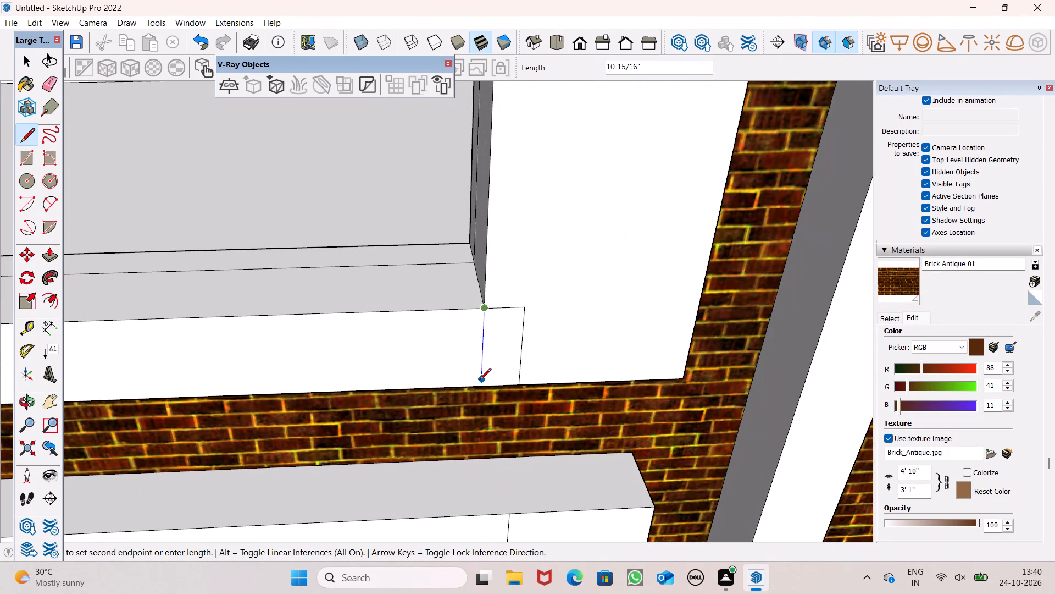
left_click(479, 384)
Draw 1' vertical lines from the second-row window opening's upper and lower right corners to the frame's outer edges.
scroll(536, 231, "down", 7)
scroll(482, 472, "up", 7)
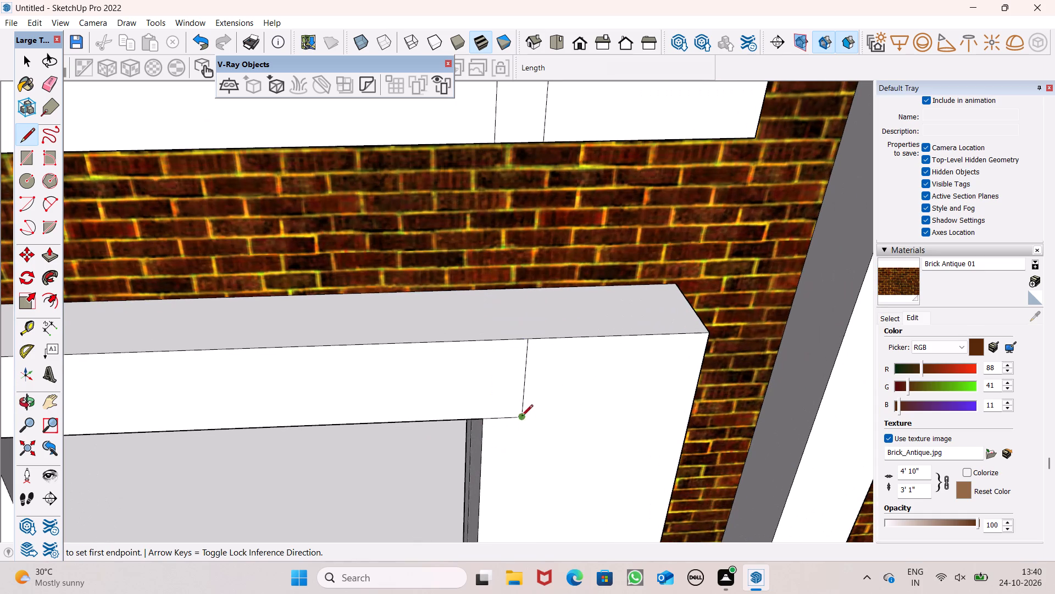
left_click(488, 419)
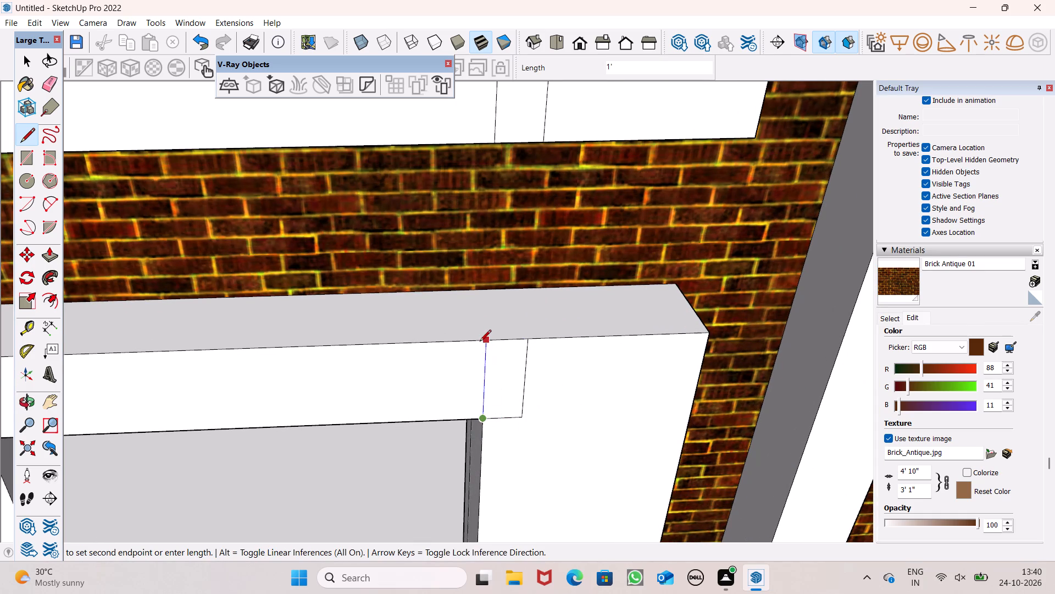
left_click(480, 342)
scroll(499, 256, "down", 7)
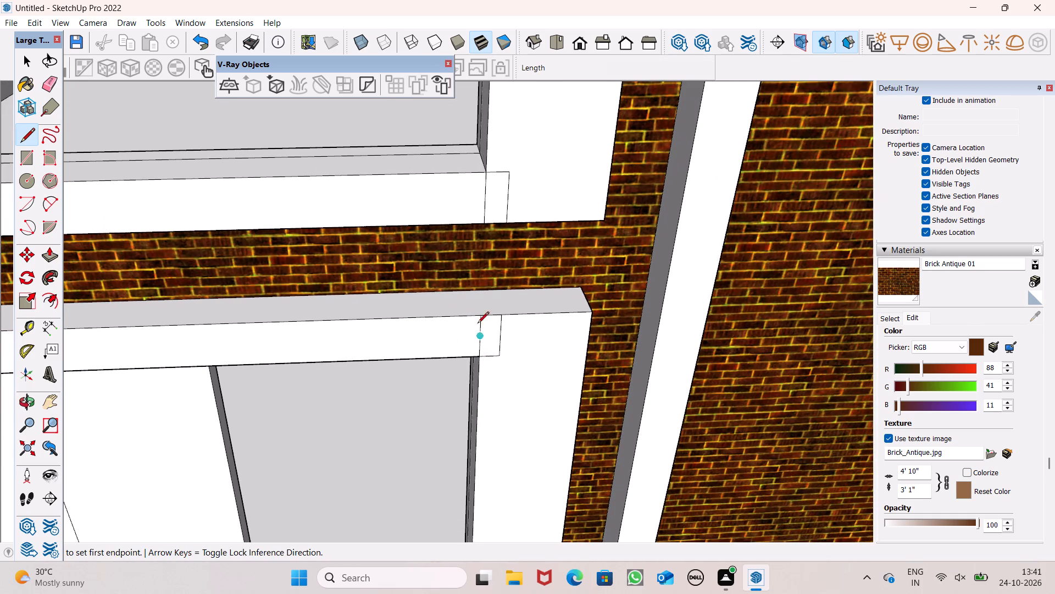
scroll(476, 320, "down", 6)
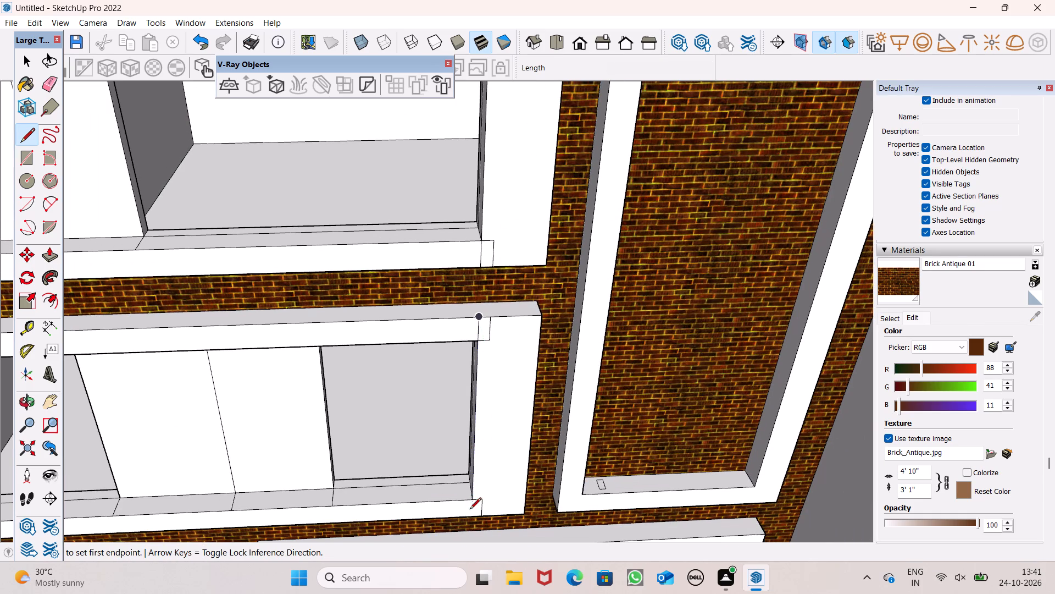
scroll(477, 534, "up", 12)
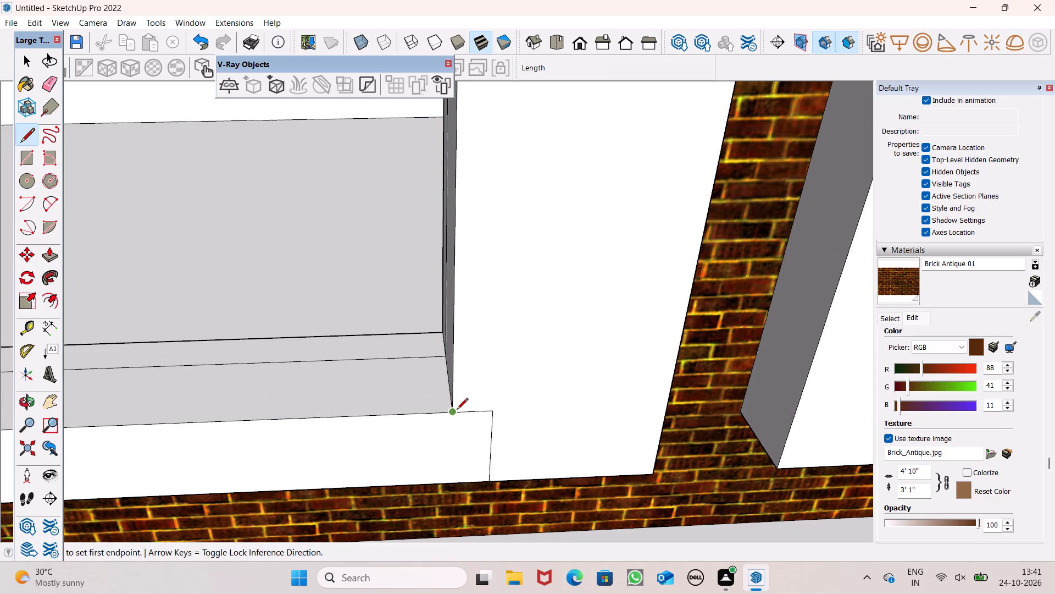
left_click(456, 414)
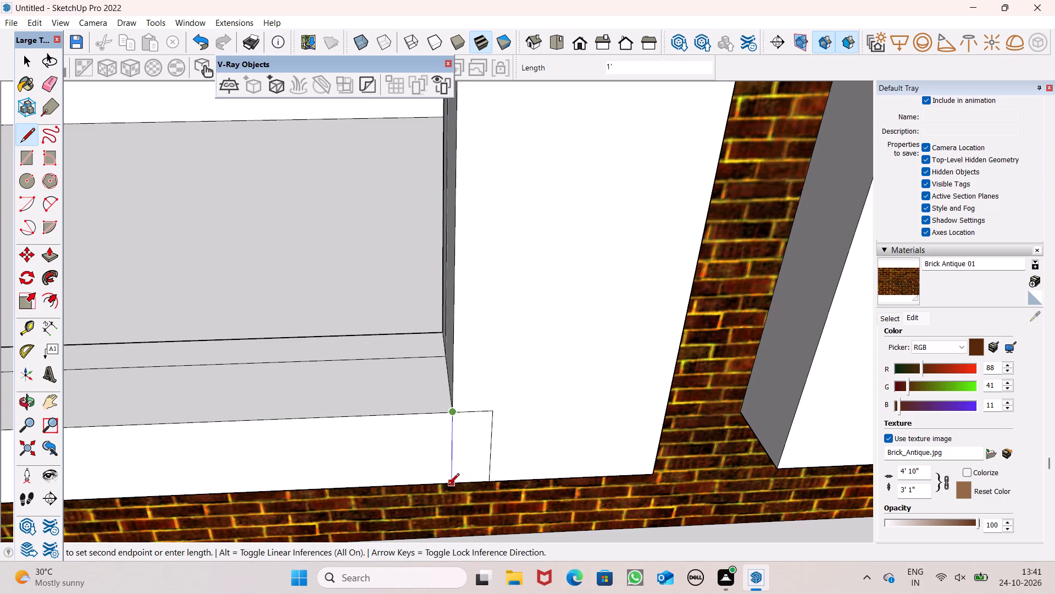
left_click_drag(448, 487, 448, 478)
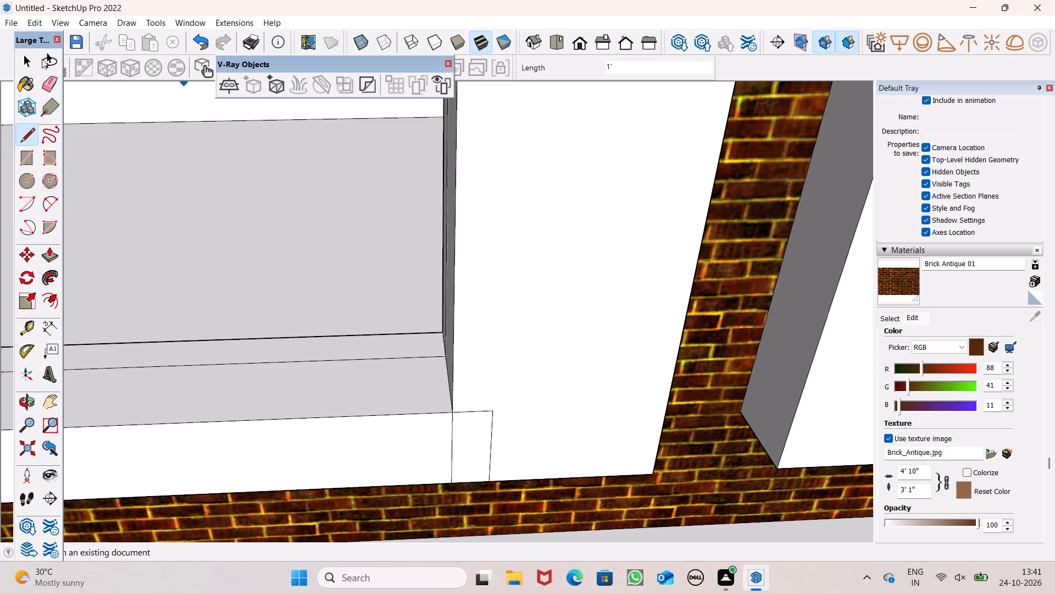
Erase the leftover corner lines of the old opening at the lower and upper right of the second-row window frame.
left_click(43, 81)
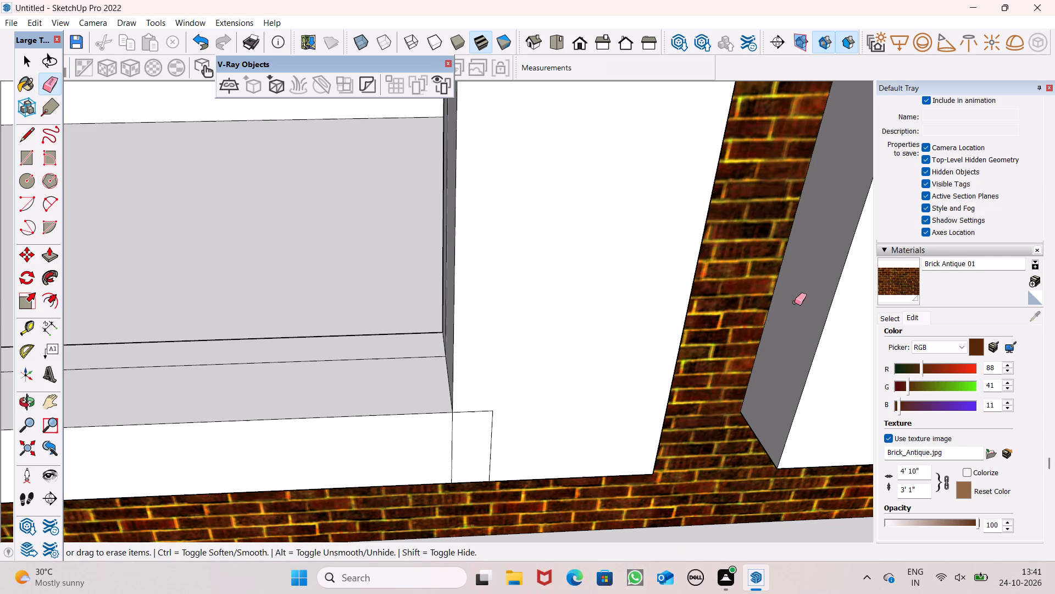
left_click_drag(471, 407, 485, 438)
scroll(508, 442, "down", 8)
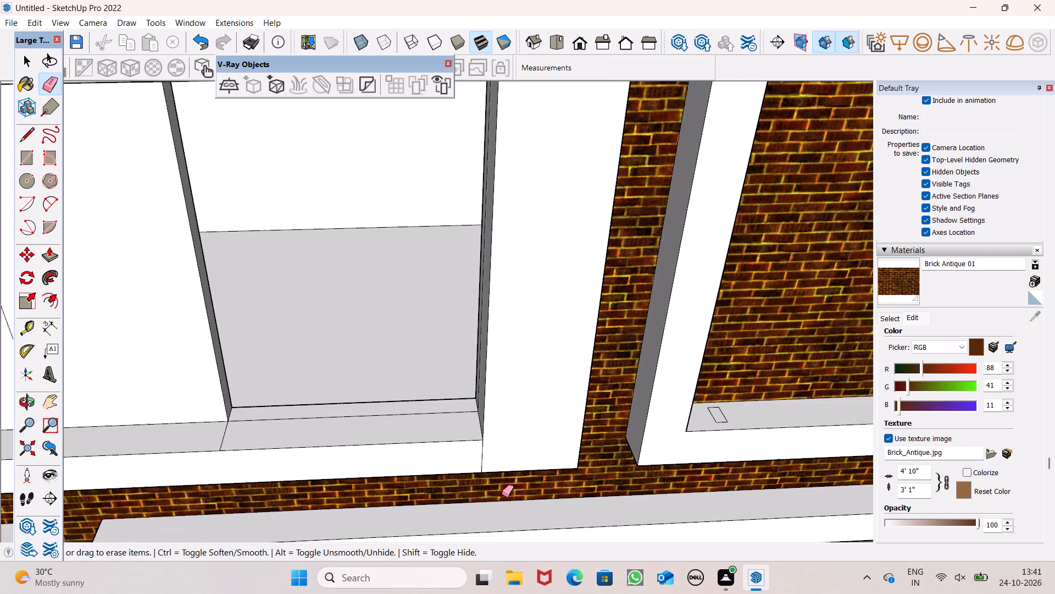
scroll(500, 502, "down", 7)
scroll(532, 312, "up", 15)
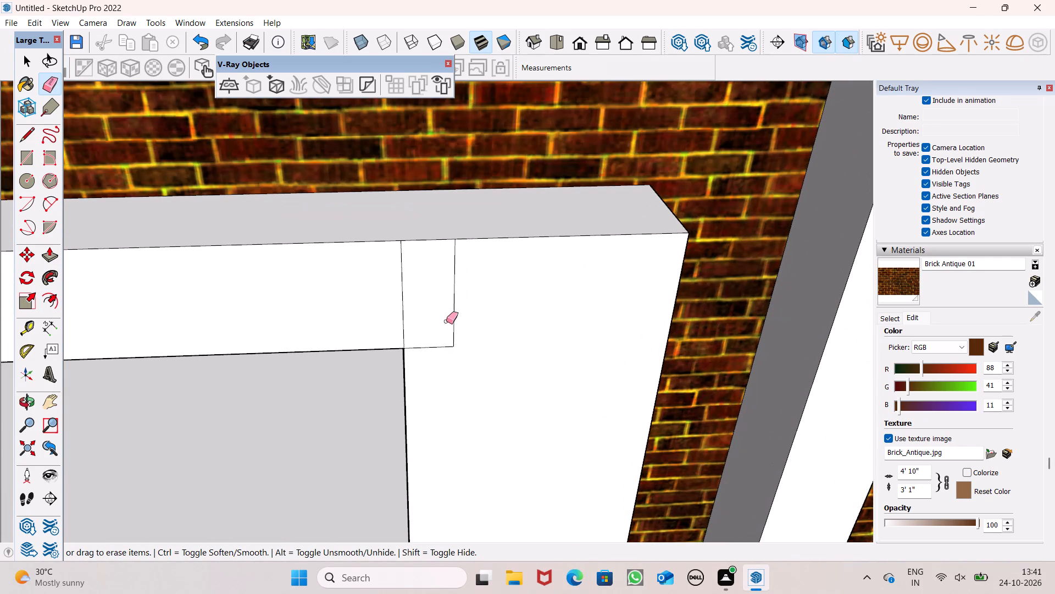
left_click_drag(446, 321, 453, 318)
Erase the leftover corner lines of the old opening at the lower and upper right of the top-floor window frame.
scroll(475, 439, "down", 7)
scroll(440, 398, "down", 4)
scroll(457, 263, "up", 6)
left_click_drag(455, 262, 465, 274)
scroll(466, 313, "down", 7)
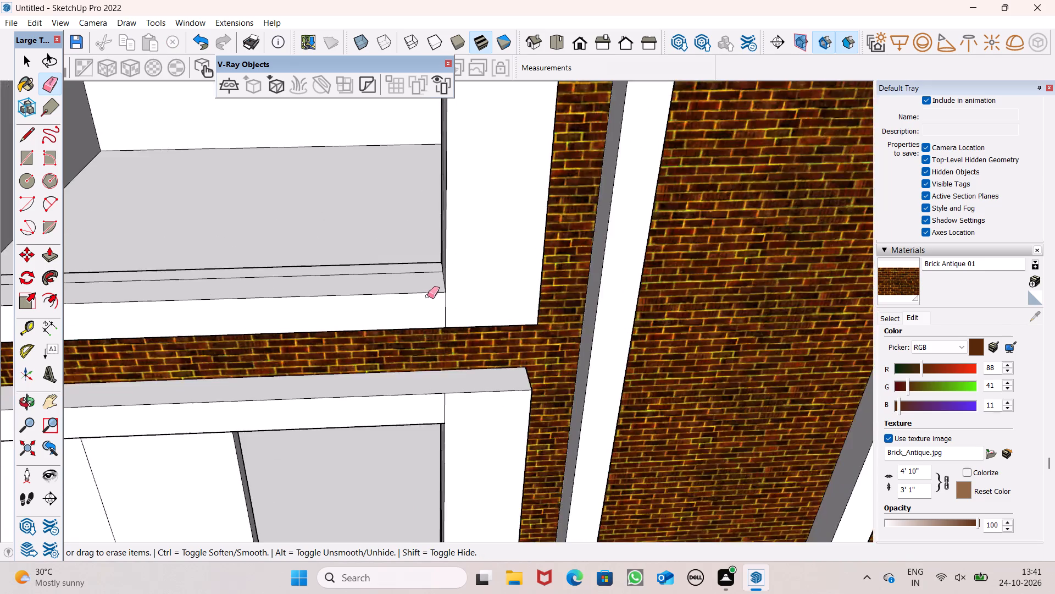
scroll(427, 296, "down", 15)
scroll(439, 225, "up", 16)
left_click_drag(433, 227, 432, 232)
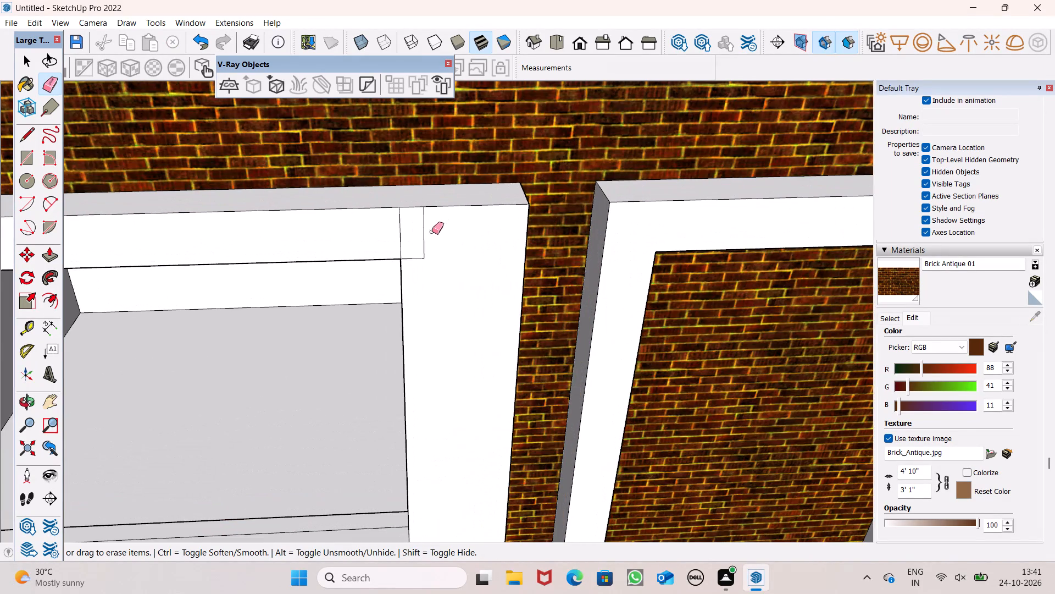
left_click_drag(432, 232, 414, 256)
scroll(434, 273, "down", 6)
scroll(420, 269, "up", 6)
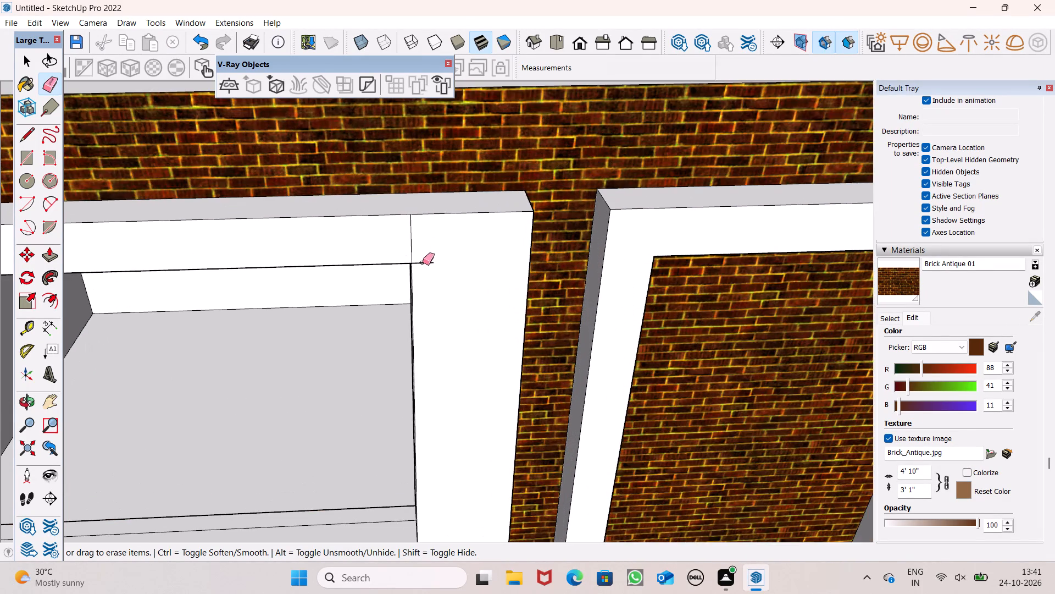
left_click(423, 262)
Scale the top-floor frame's right strip horizontally to about 0.35 of its width, keeping its outer edge fixed.
key("space")
scroll(438, 256, "down", 6)
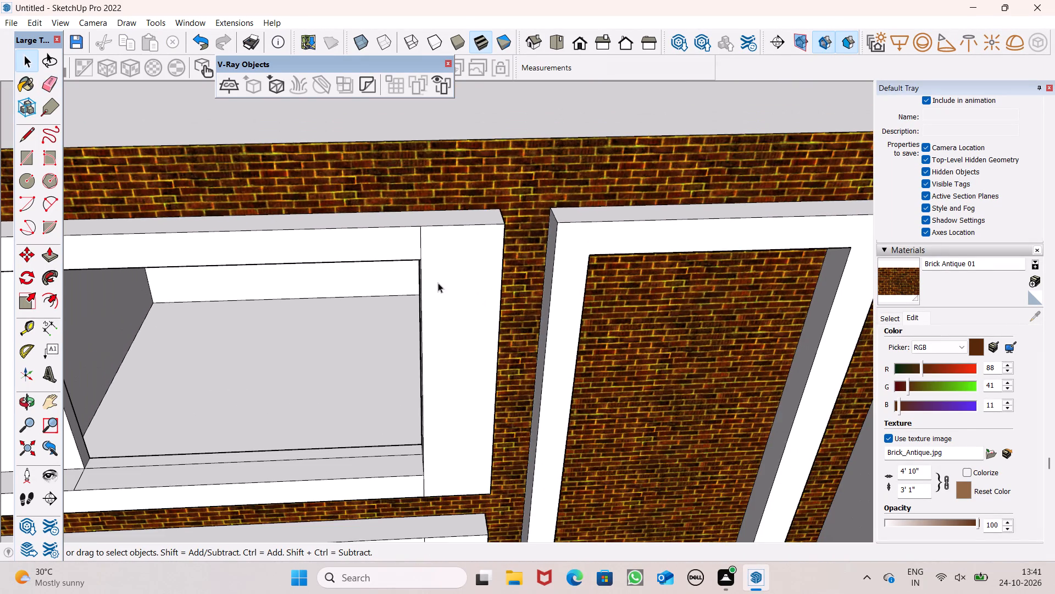
scroll(438, 282, "down", 4)
middle_click_drag(427, 351, 511, 233)
double_click(509, 233)
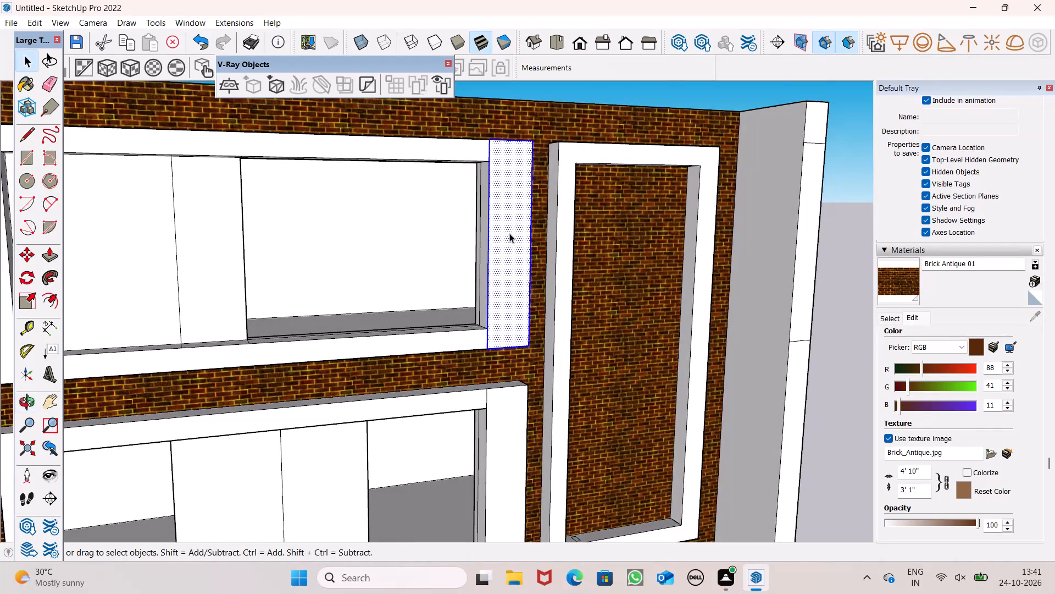
scroll(507, 295, "up", 1)
middle_click_drag(507, 295, 399, 333)
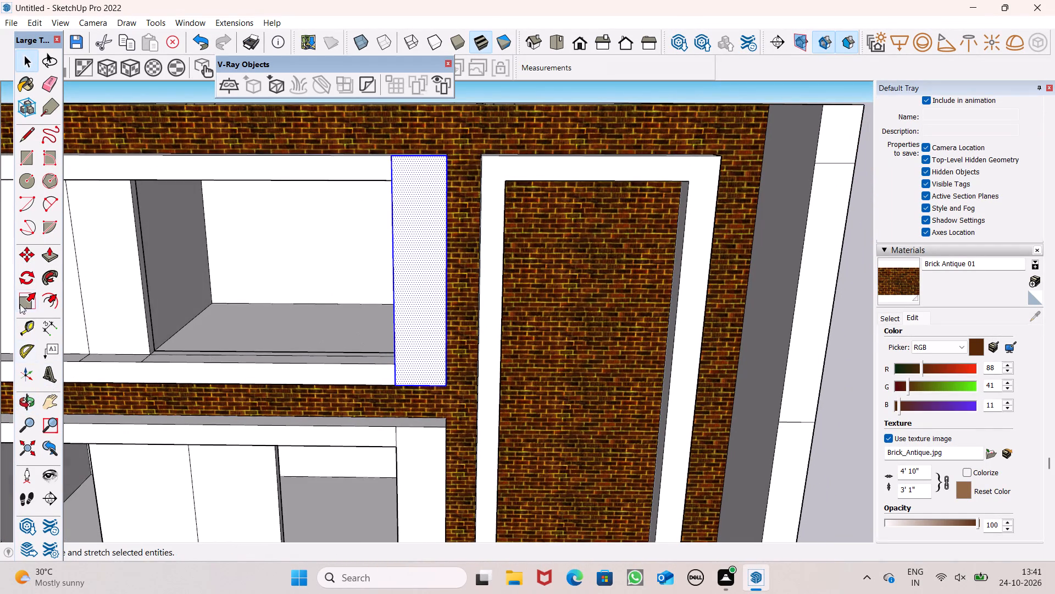
left_click(30, 302)
scroll(348, 287, "up", 3)
left_click_drag(421, 271, 430, 270)
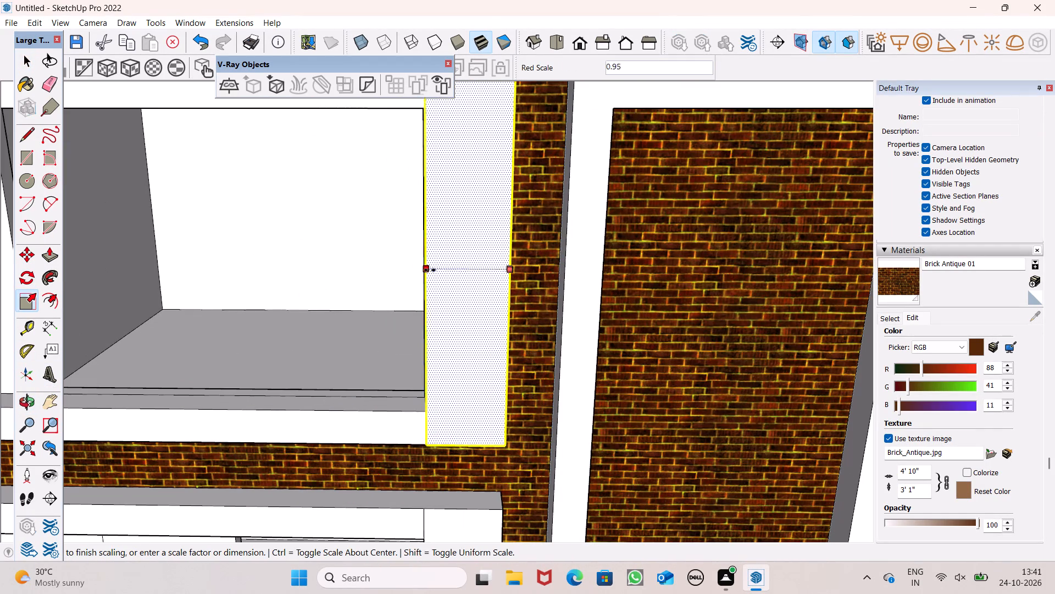
left_click_drag(430, 270, 474, 285)
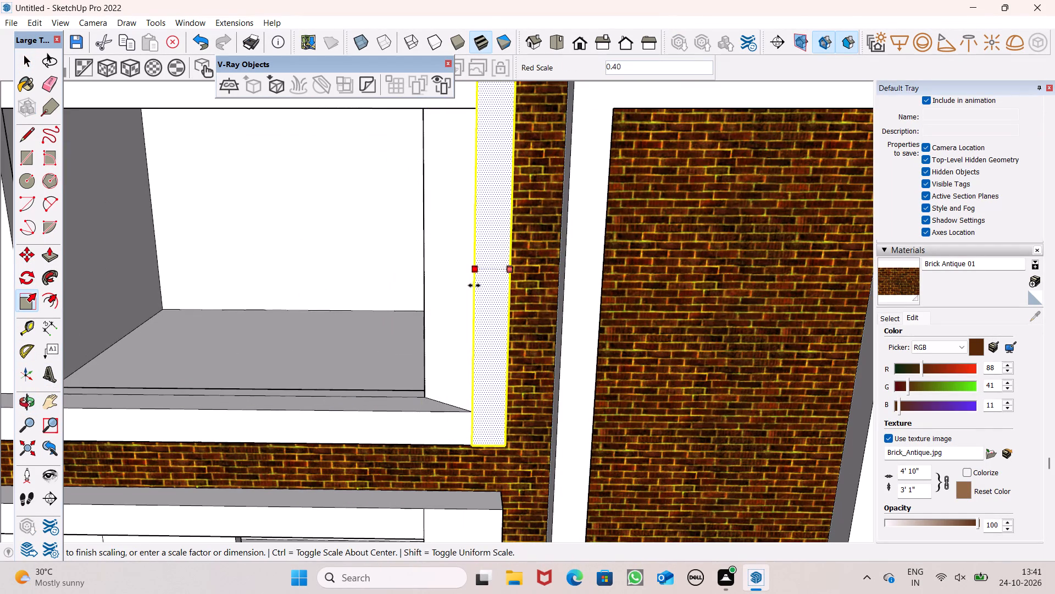
left_click_drag(474, 285, 480, 293)
scroll(434, 283, "down", 6)
key("space")
scroll(546, 254, "down", 6)
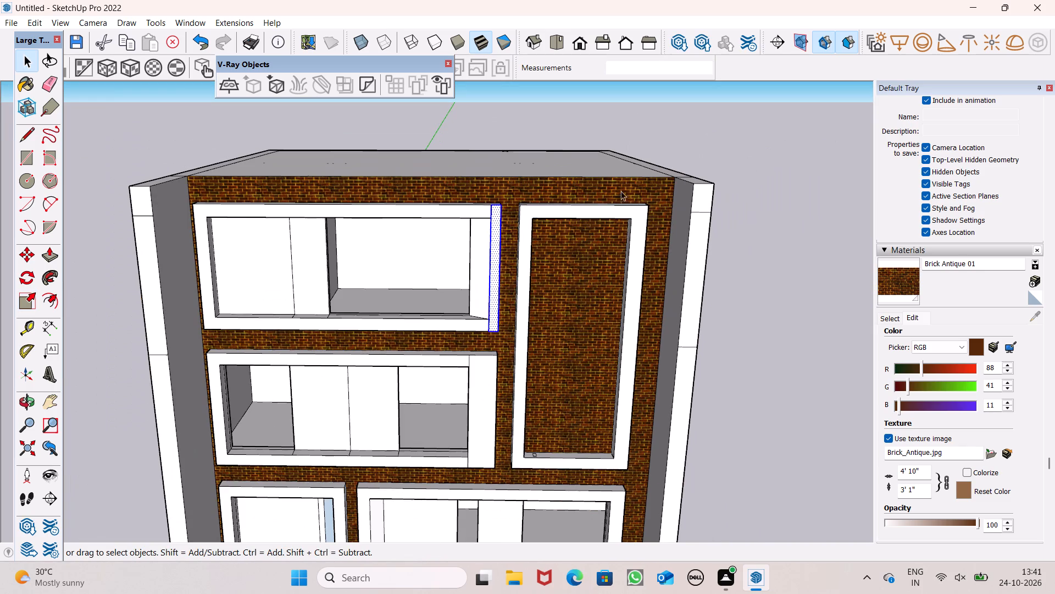
left_click(724, 107)
Scale the second-row frame's right strip horizontally to about 0.4 of its width, keeping its outer edge fixed.
scroll(525, 319, "down", 1)
scroll(479, 475, "up", 5)
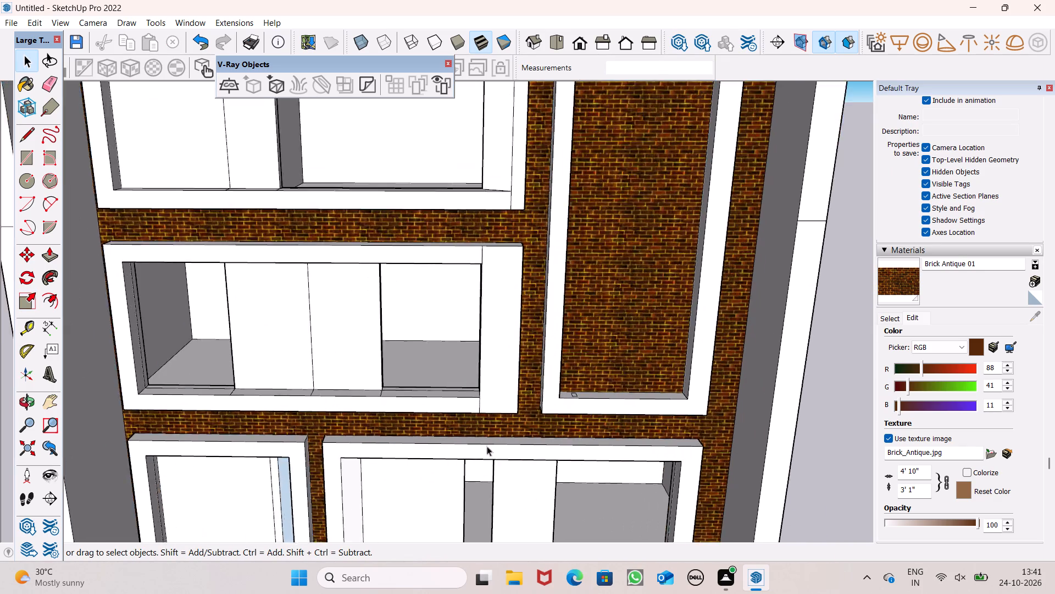
scroll(487, 446, "up", 1)
left_click(500, 371)
left_click(503, 367)
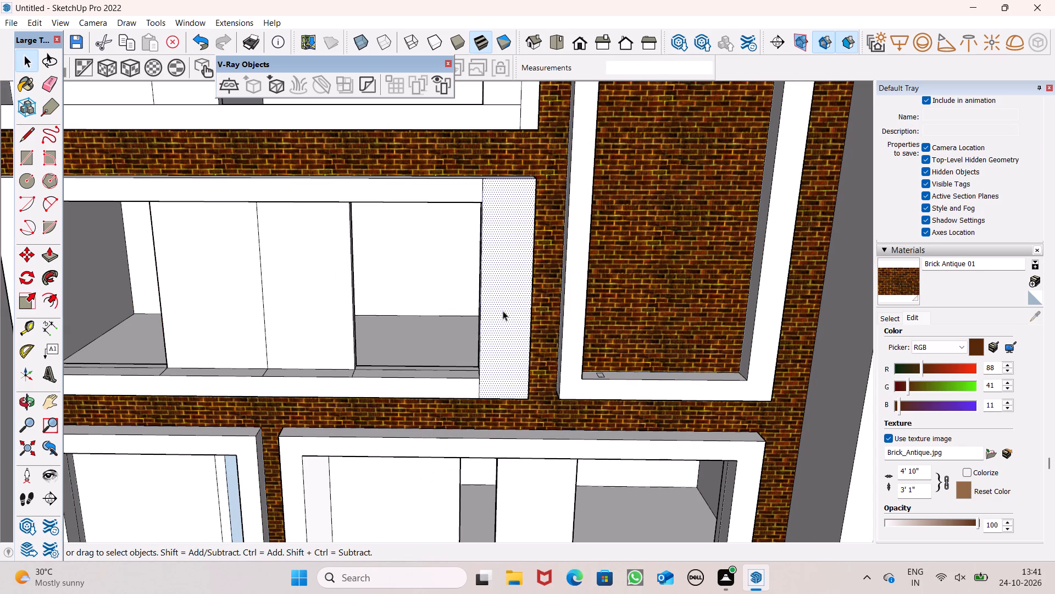
double_click(503, 311)
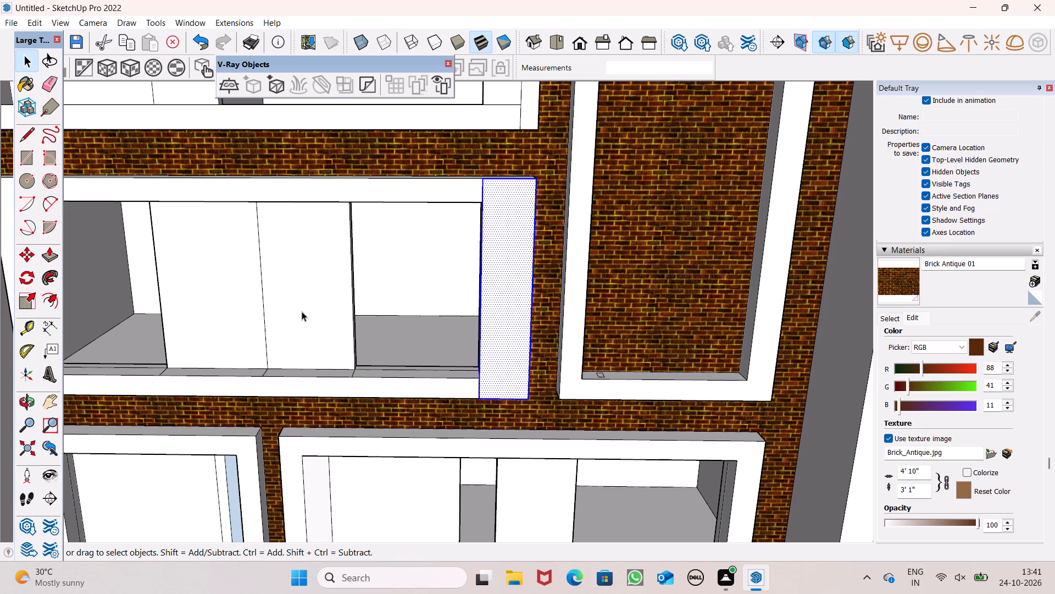
left_click(34, 304)
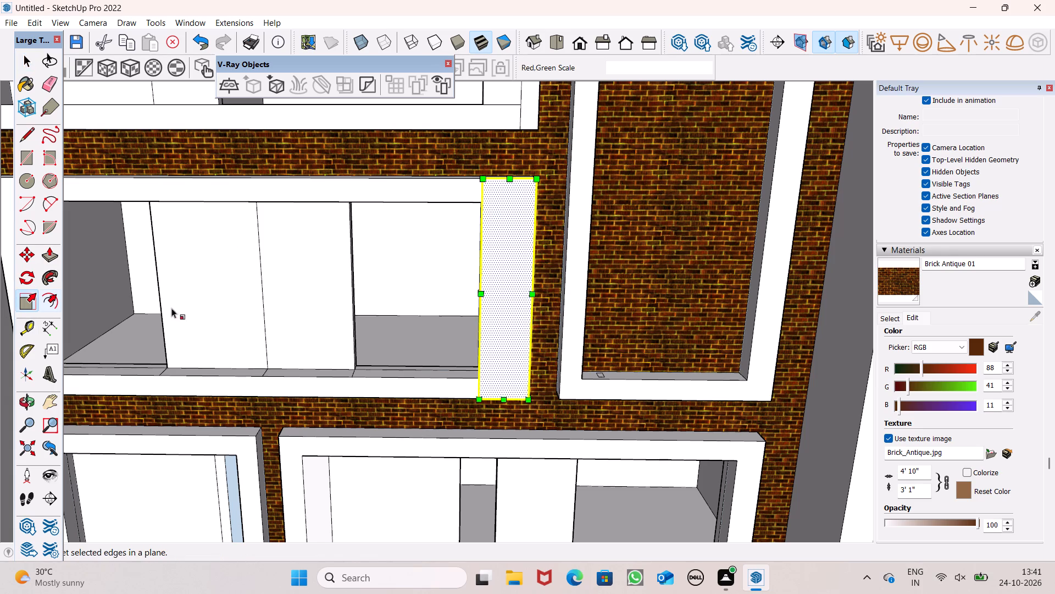
scroll(375, 376, "up", 3)
scroll(527, 309, "up", 1)
scroll(529, 330, "down", 4)
scroll(559, 297, "down", 3)
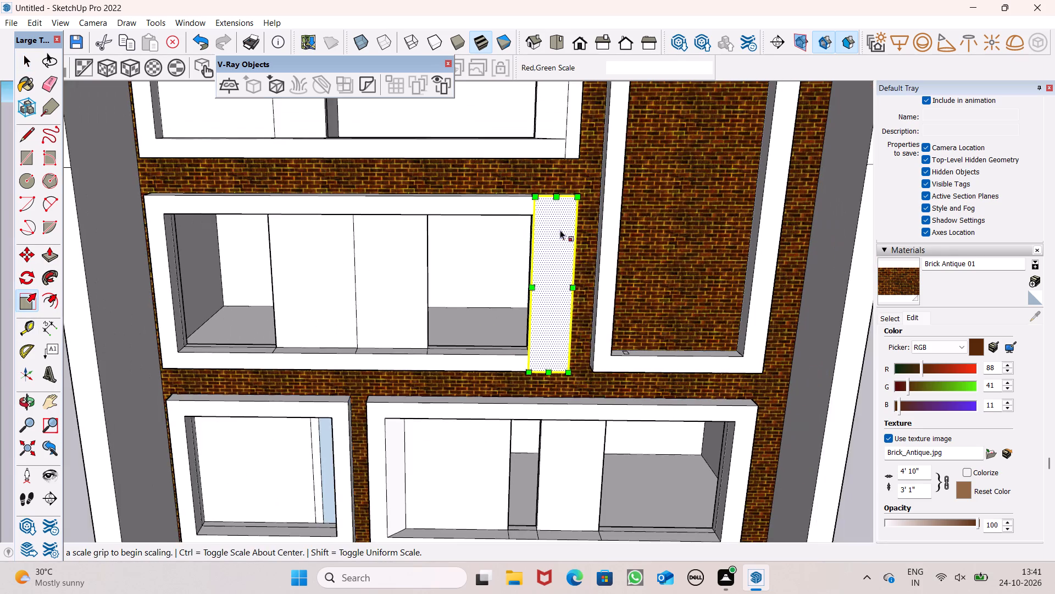
scroll(562, 218, "up", 2)
left_click_drag(525, 300, 551, 302)
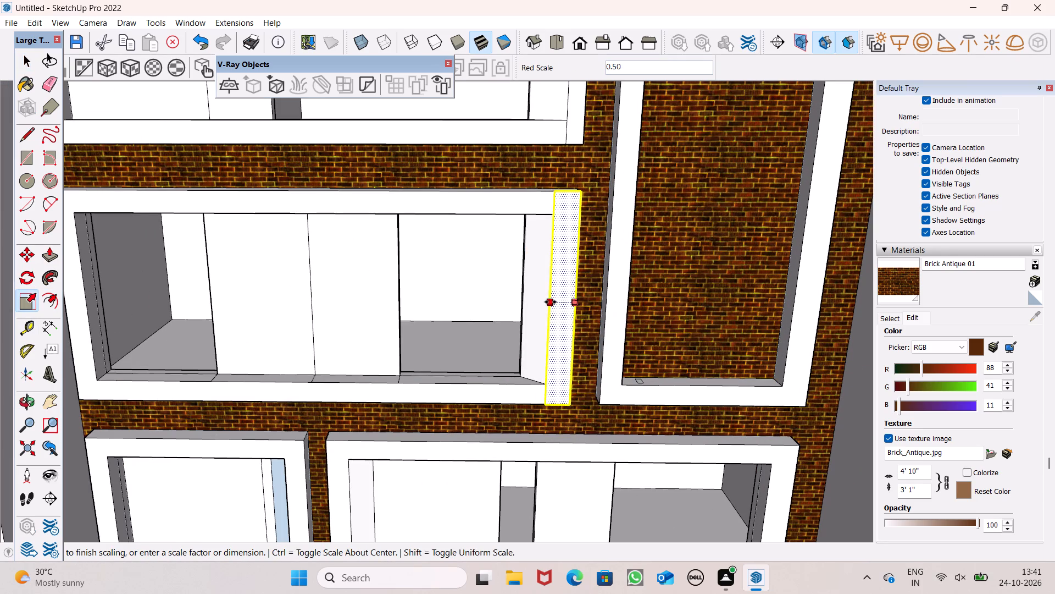
left_click_drag(551, 302, 554, 304)
scroll(412, 302, "down", 2)
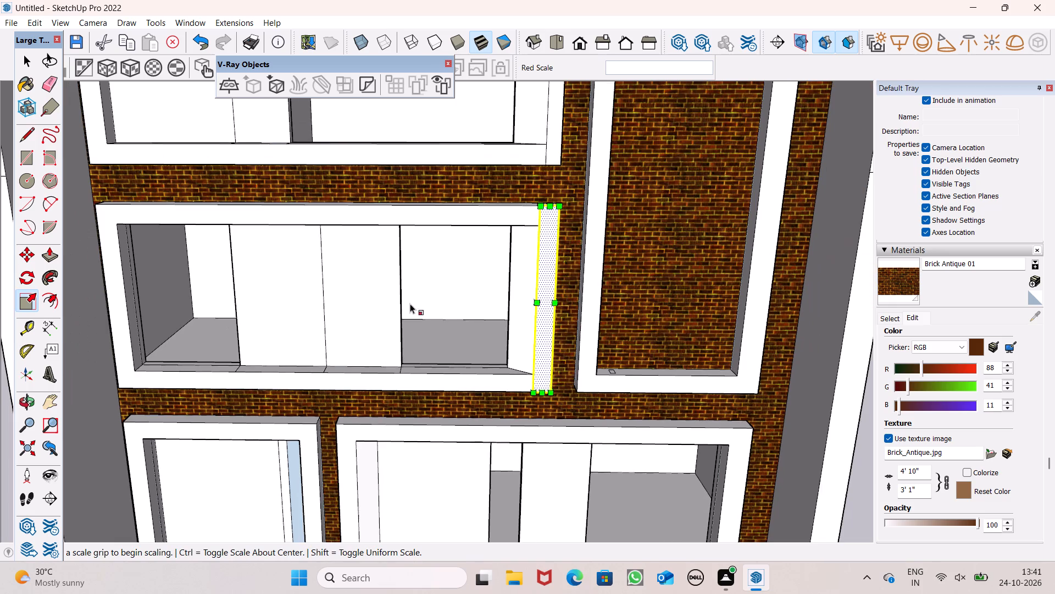
key("space")
left_click(845, 494)
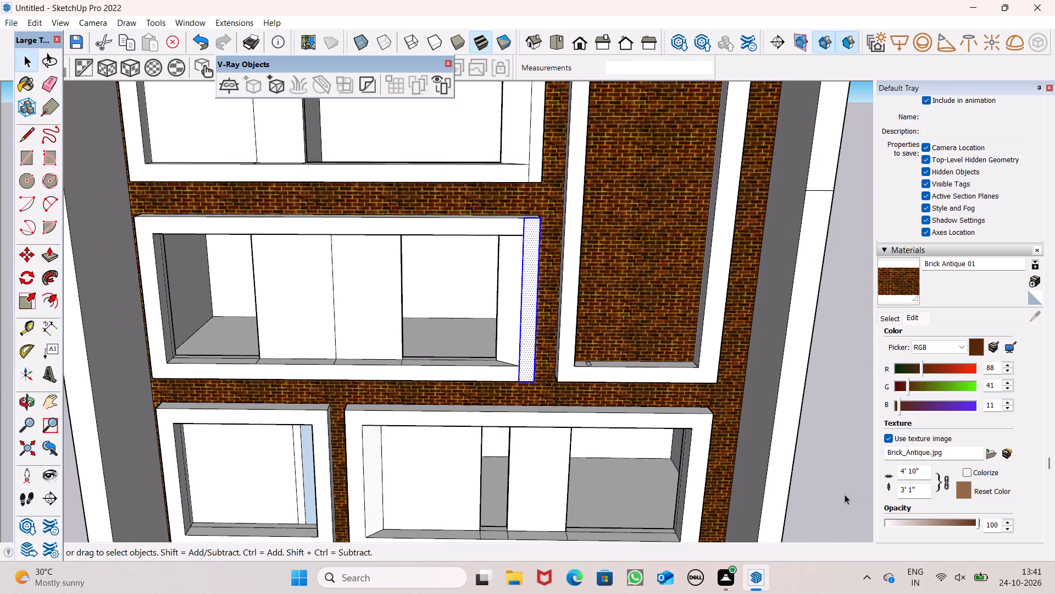
Erase the short vertical seam lines at the upper and lower right corners of the second-row window frame.
left_click(49, 91)
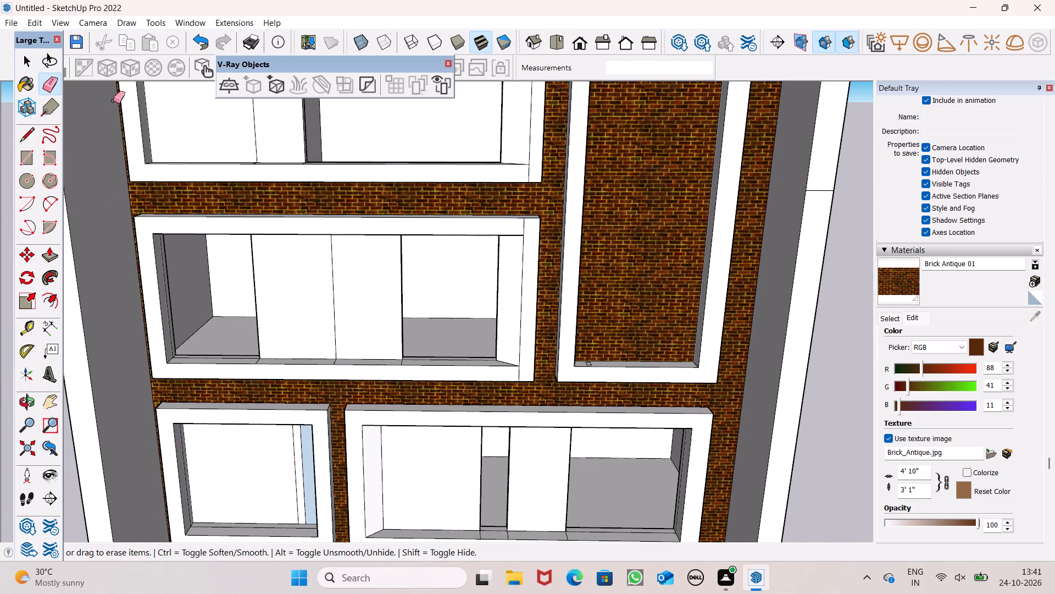
scroll(489, 167, "up", 4)
scroll(530, 269, "up", 5)
left_click_drag(540, 248, 533, 248)
scroll(516, 216, "down", 4)
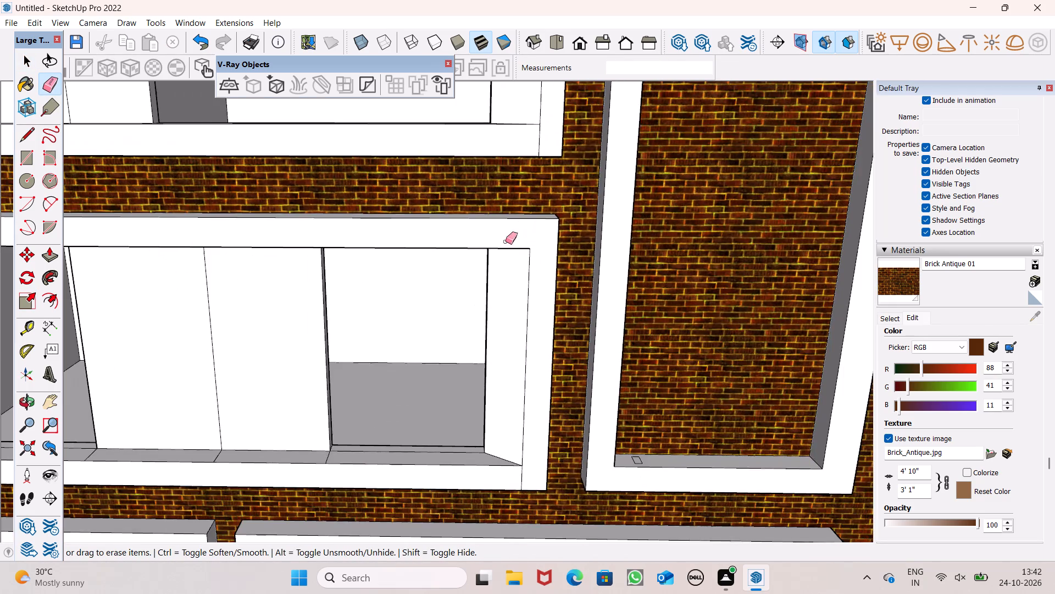
scroll(508, 455, "up", 4)
left_click_drag(533, 480, 521, 485)
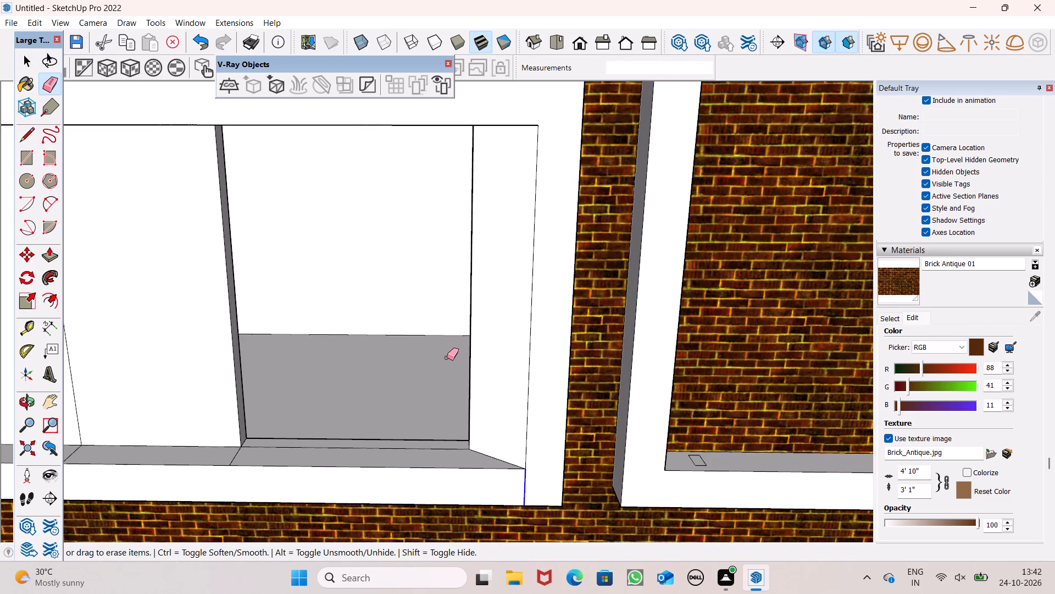
Erase the short vertical seam lines at the lower and upper right corners of the top-floor window frame.
scroll(404, 405, "down", 6)
scroll(463, 255, "up", 5)
left_click_drag(462, 173, 479, 169)
scroll(459, 295, "down", 14)
scroll(425, 210, "up", 7)
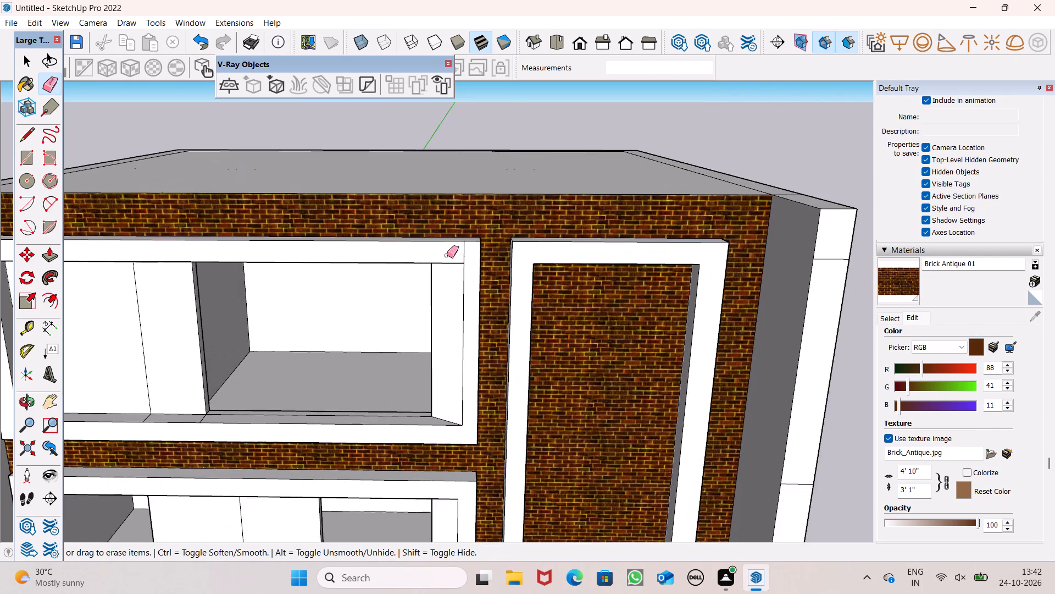
scroll(451, 255, "up", 5)
left_click(475, 254)
left_click_drag(477, 254, 459, 256)
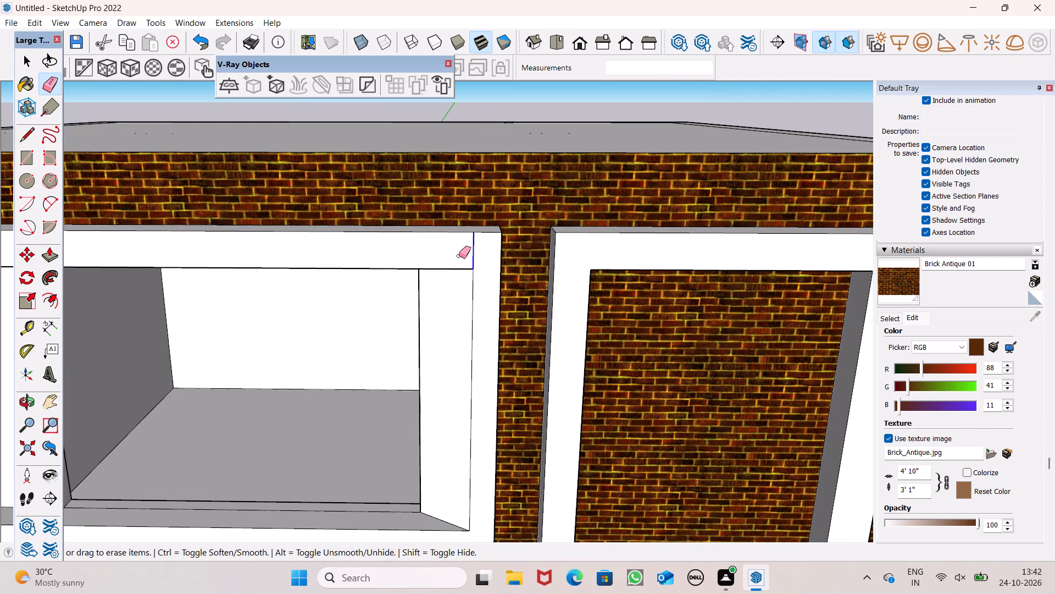
scroll(442, 246, "down", 6)
scroll(388, 245, "down", 2)
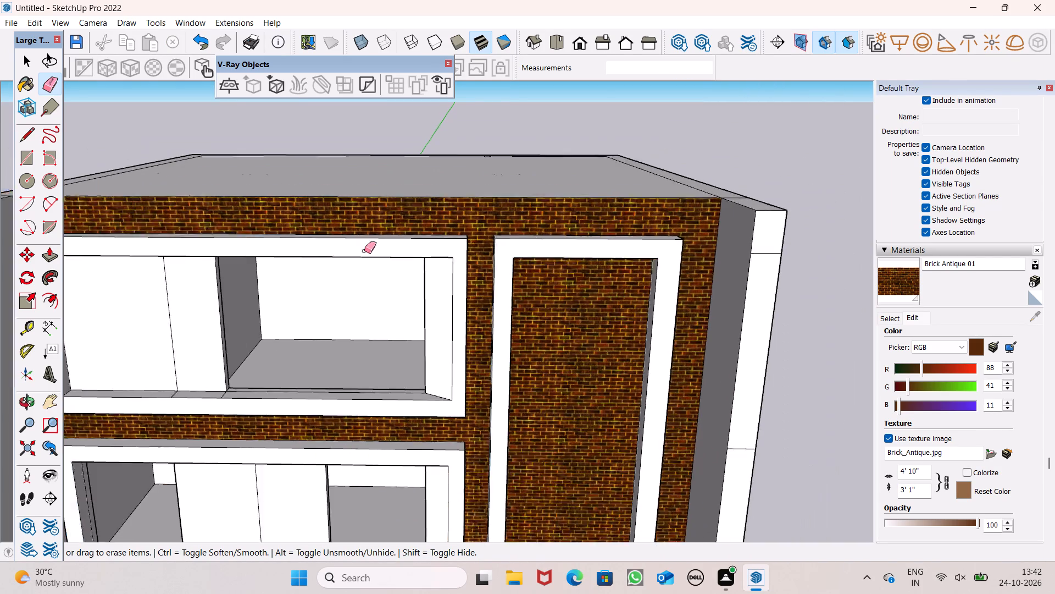
Copy the small rectangle on the tall frame's inner bottom sill about 8 13/16" to the right along the sill.
scroll(364, 251, "down", 3)
scroll(545, 436, "down", 1)
middle_click_drag(552, 520, 538, 571)
scroll(534, 555, "up", 1)
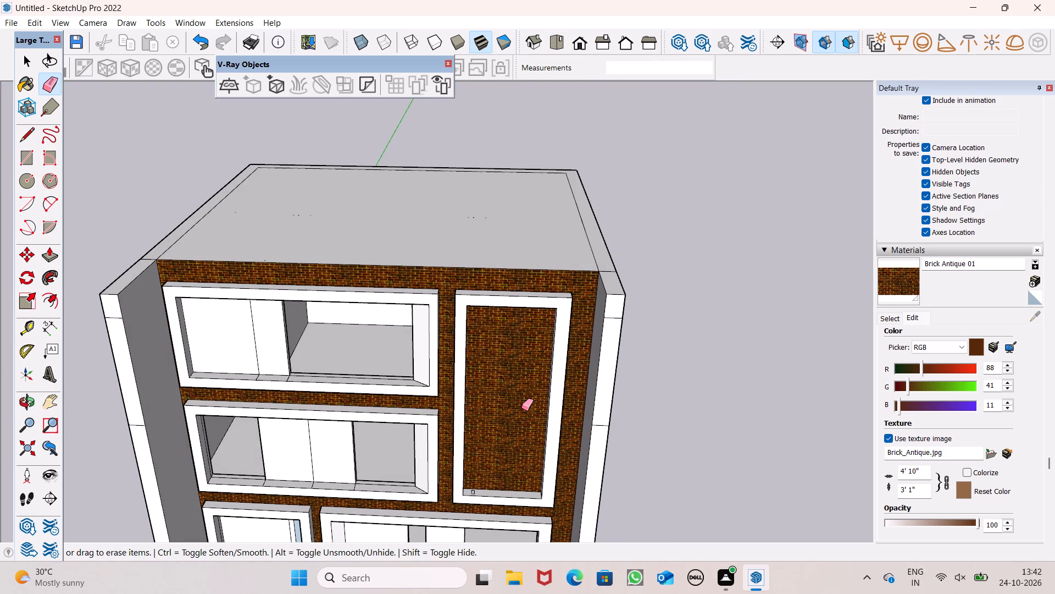
scroll(368, 273, "down", 1)
middle_click_drag(408, 453, 249, 478)
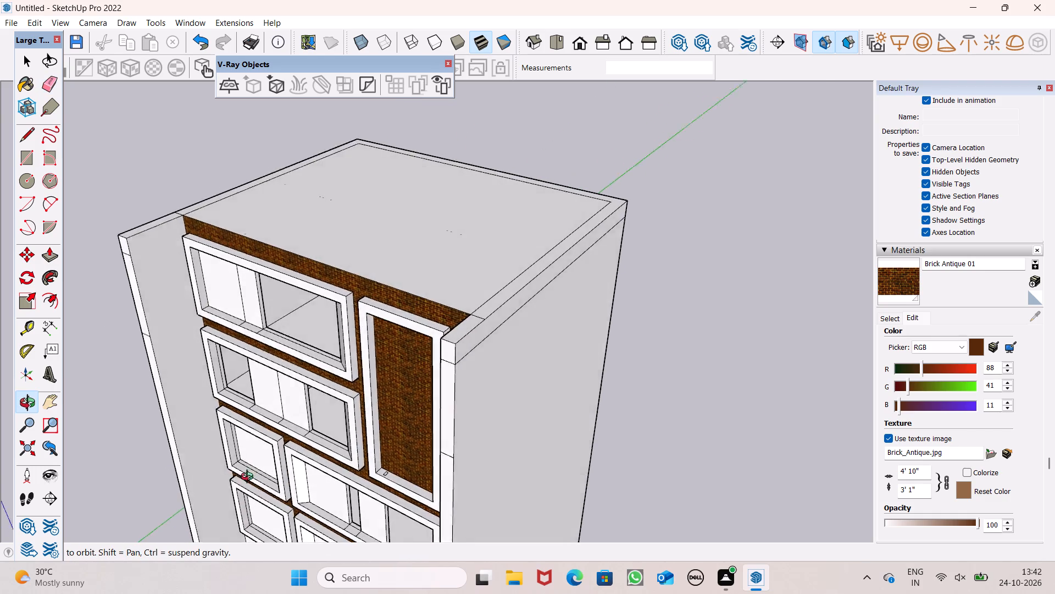
middle_click_drag(249, 478, 402, 404)
key("space")
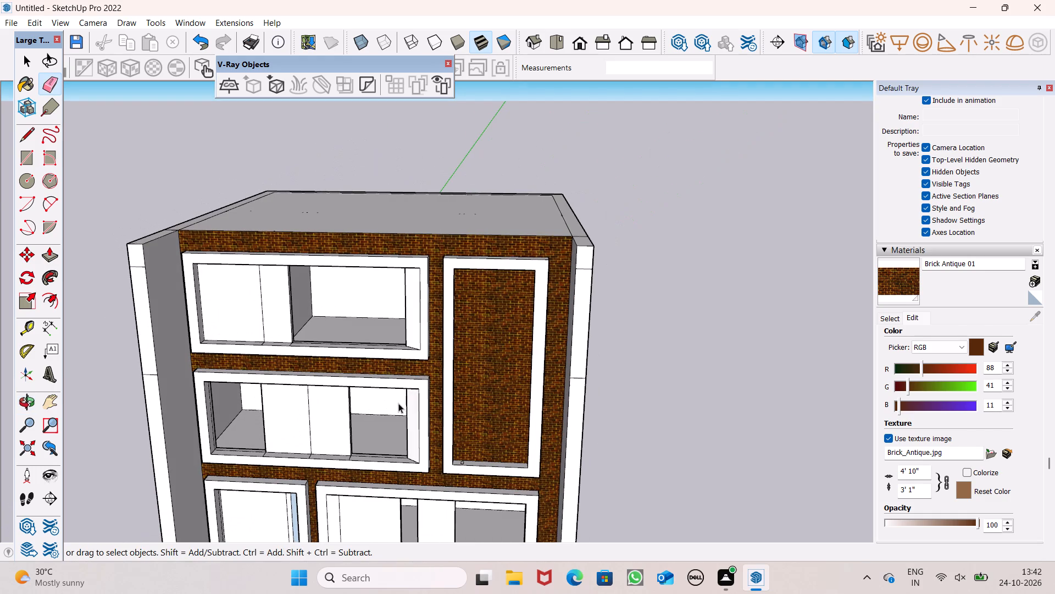
scroll(338, 279, "down", 2)
middle_click_drag(456, 409, 448, 571)
scroll(479, 467, "up", 8)
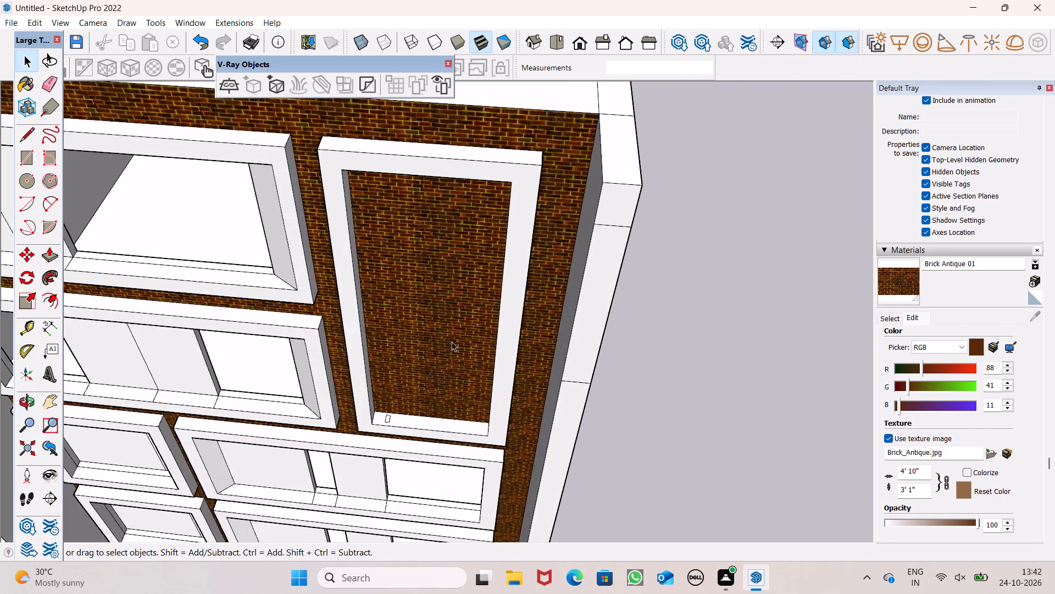
scroll(404, 412, "up", 14)
double_click(351, 410)
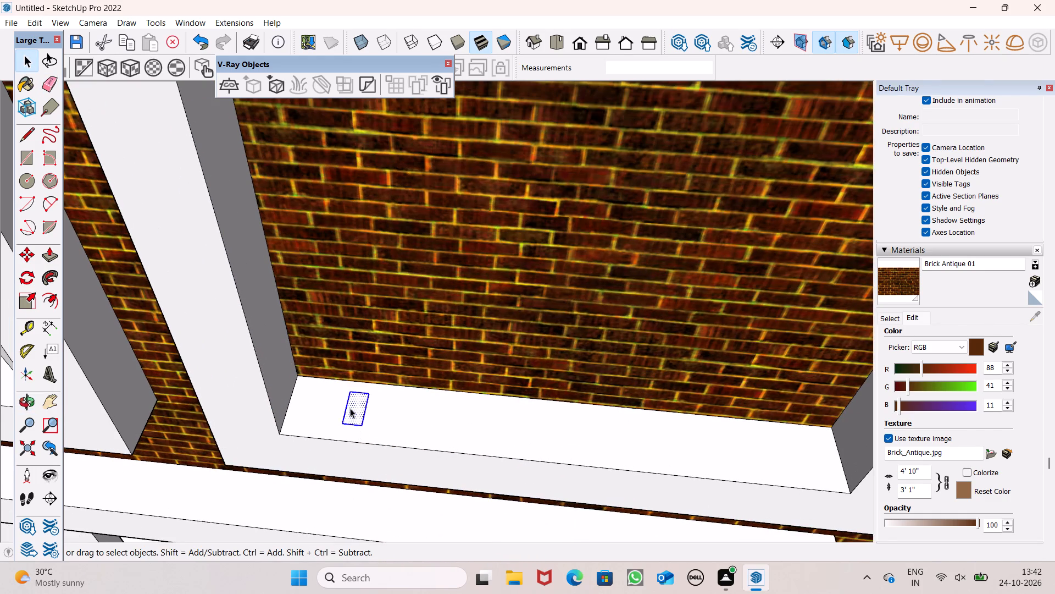
key("m")
key("Return")
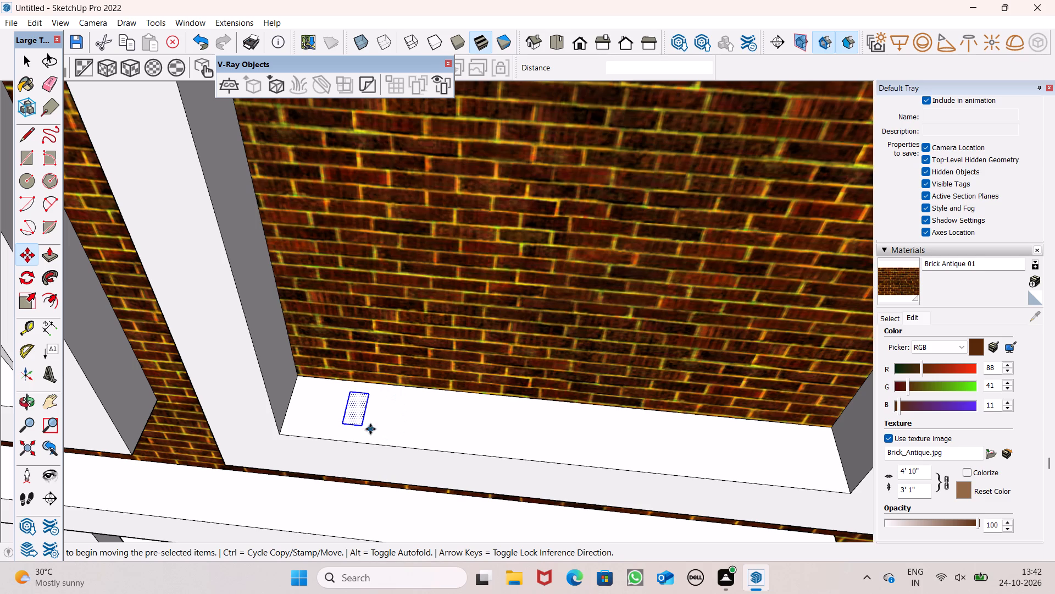
left_click_drag(363, 424, 409, 430)
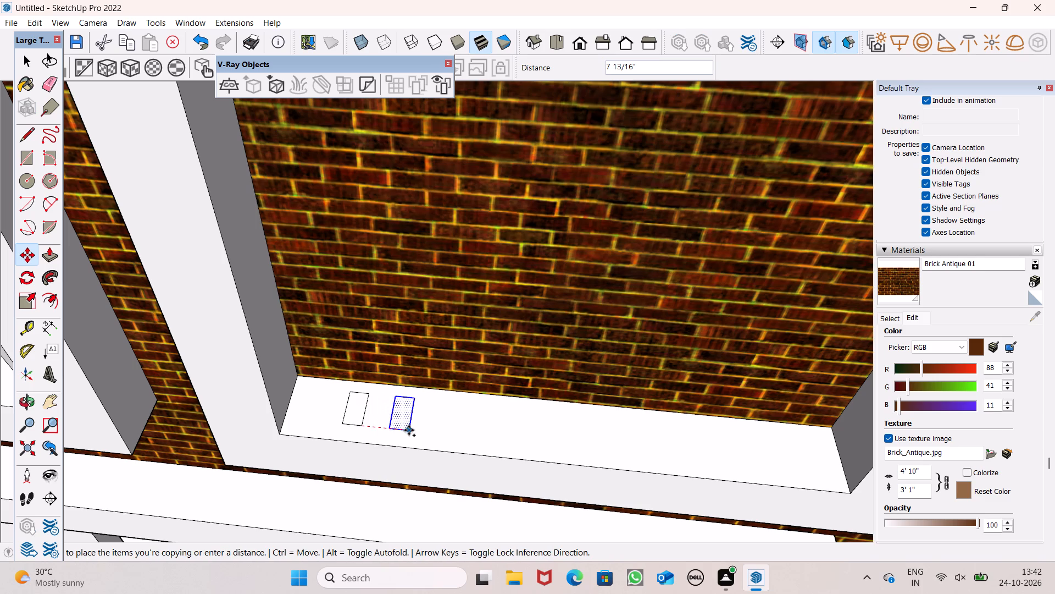
left_click_drag(409, 430, 415, 431)
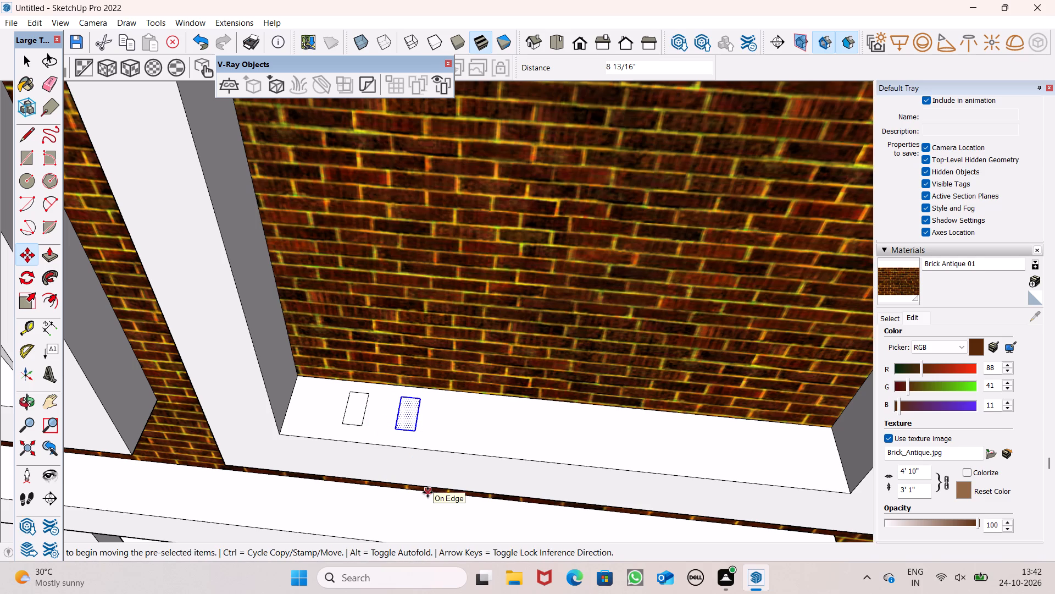
Multiply the copied rectangle into an evenly spaced row of 8 copies along the tall frame's sill.
key("shift+asterisk")
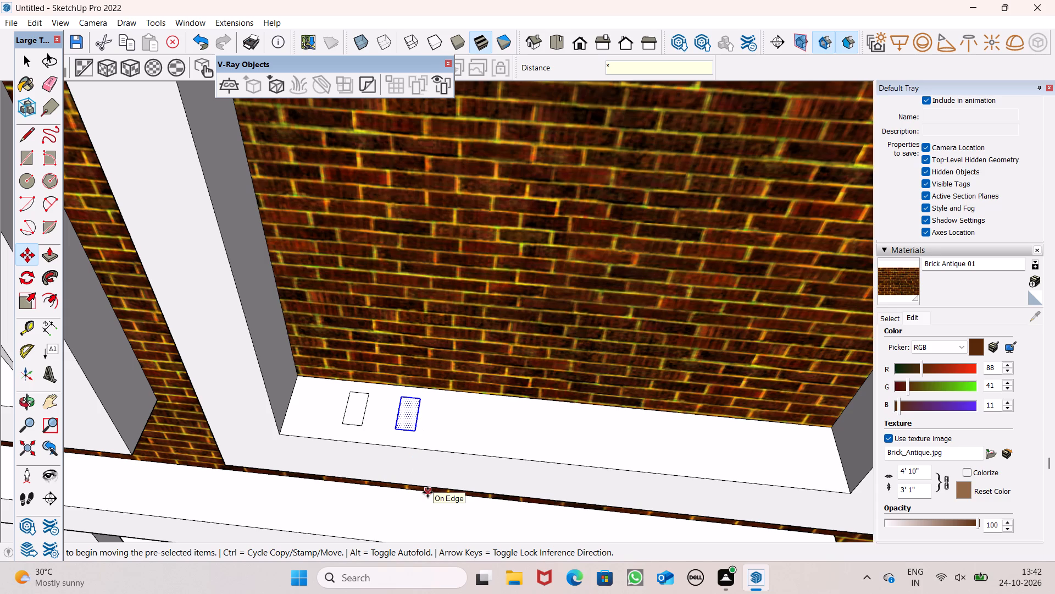
key("8")
key("Return")
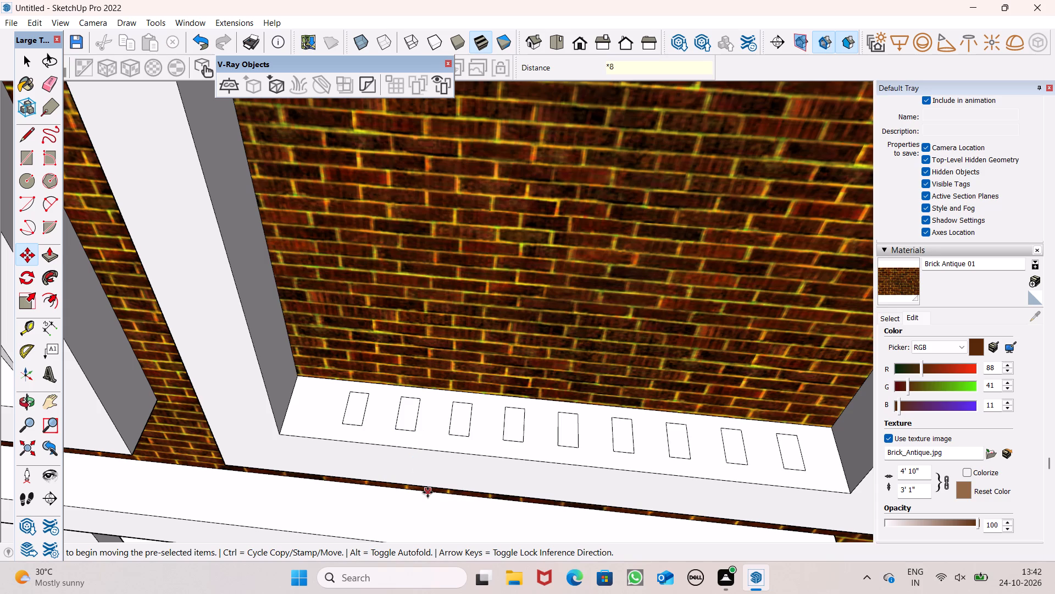
key("space")
key("space")
Paint the first six small rectangles on the tall frame's sill, starting from the left, with Wood Bamboo from the Wood materials.
scroll(323, 460, "down", 6)
scroll(281, 424, "down", 12)
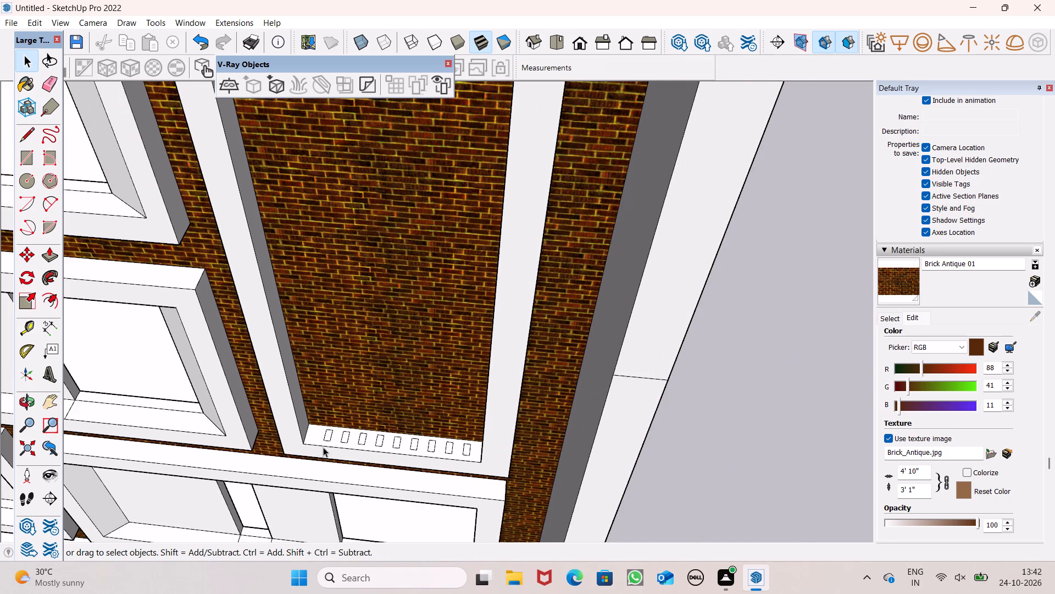
scroll(364, 466, "down", 7)
scroll(290, 339, "up", 1)
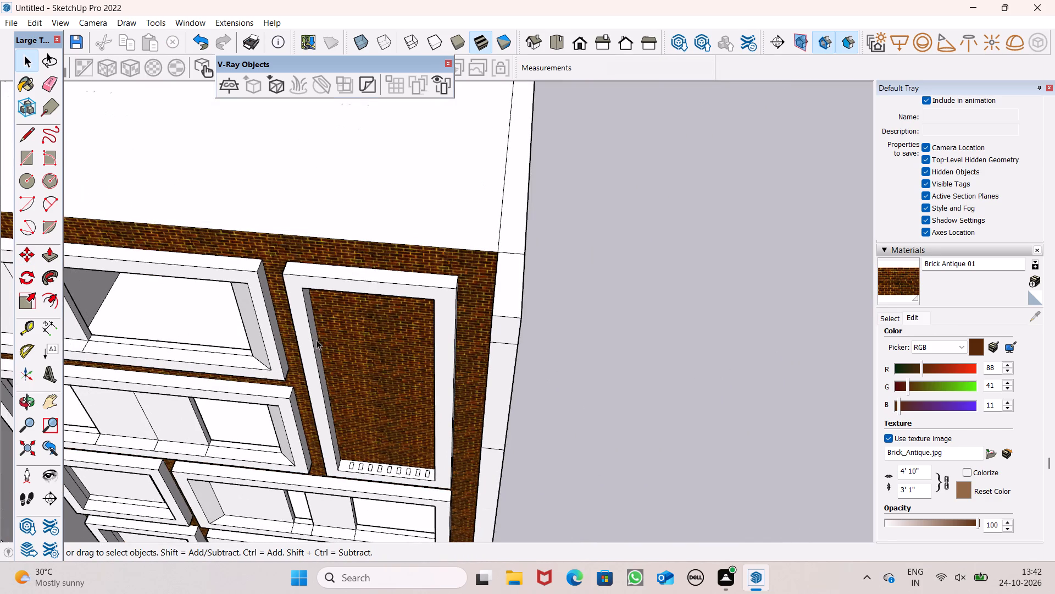
left_click(893, 318)
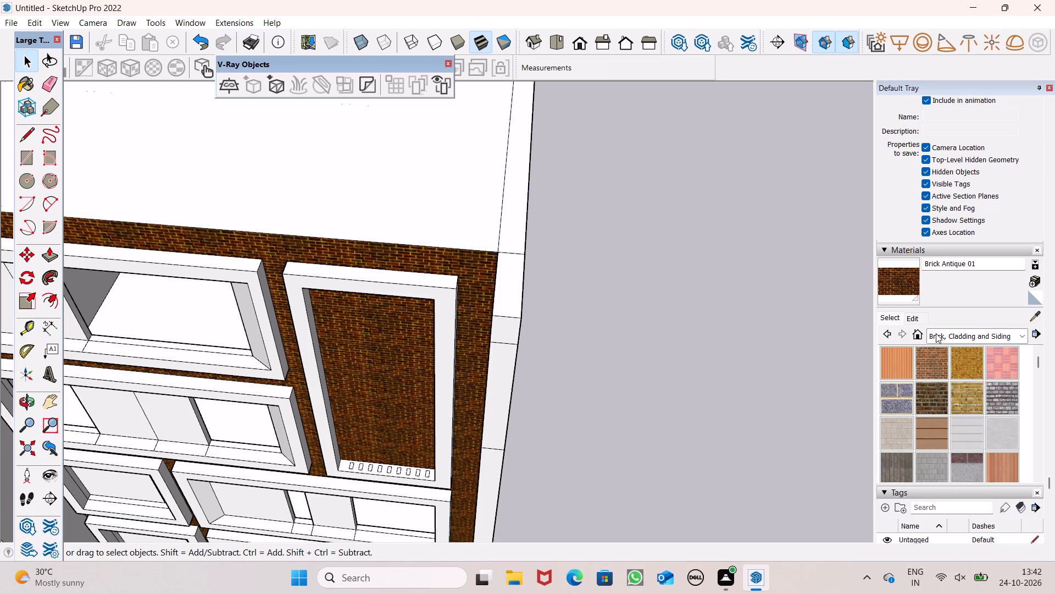
left_click(936, 333)
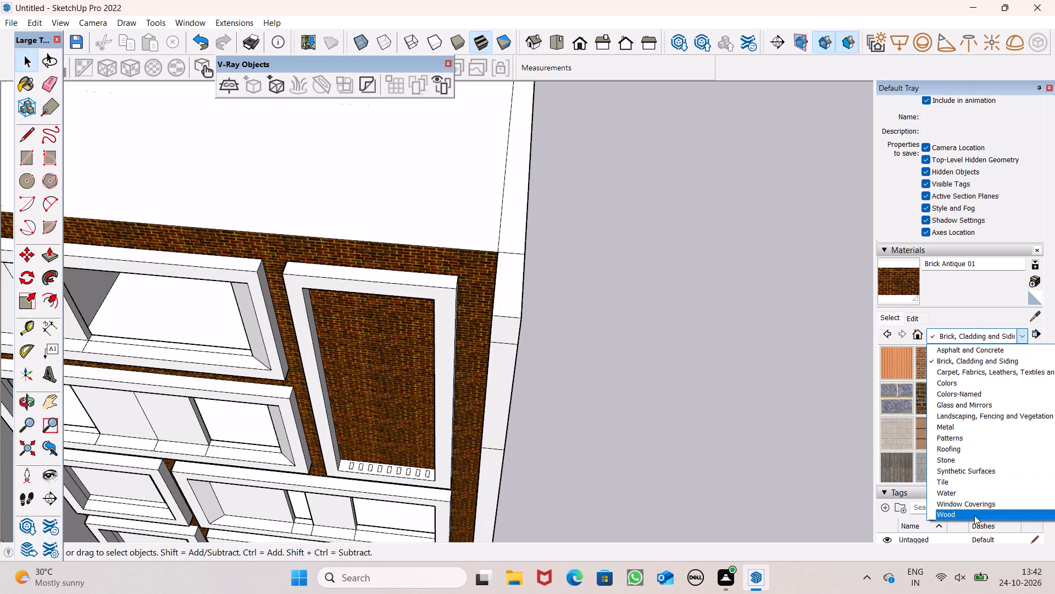
left_click(973, 514)
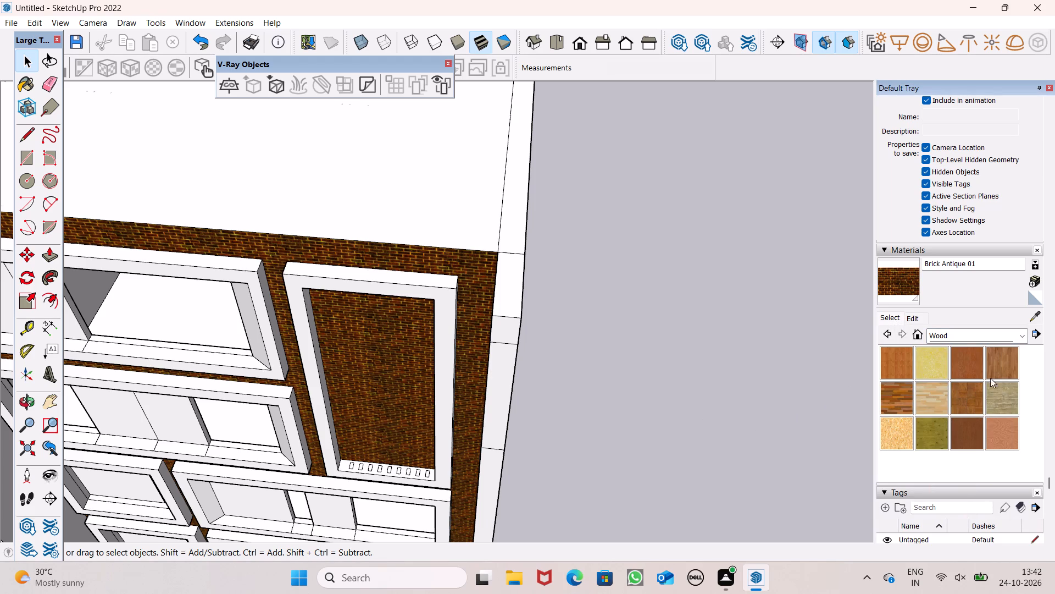
left_click(972, 400)
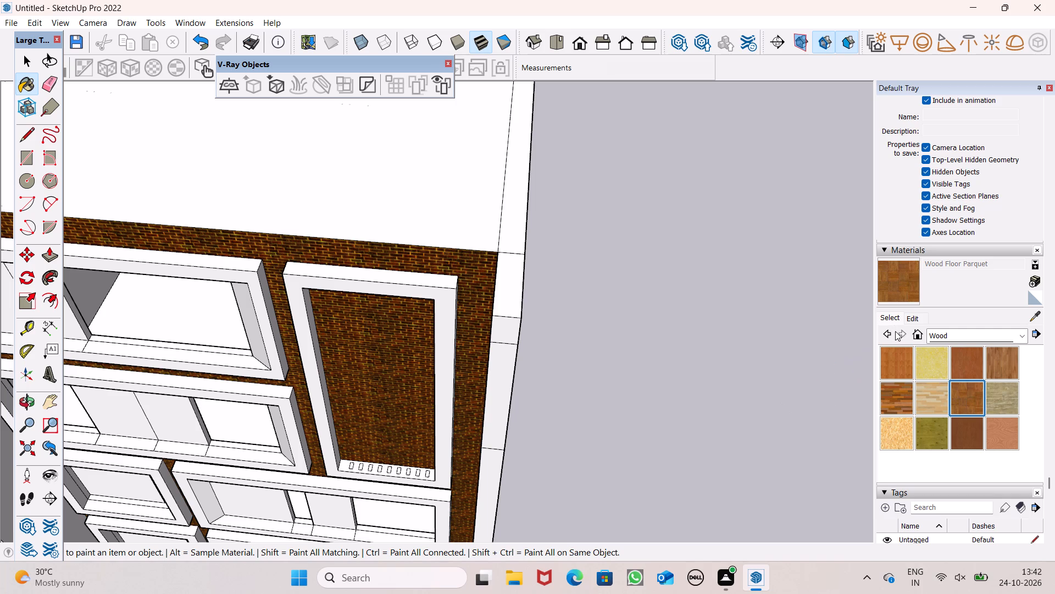
left_click(899, 369)
scroll(368, 482, "up", 8)
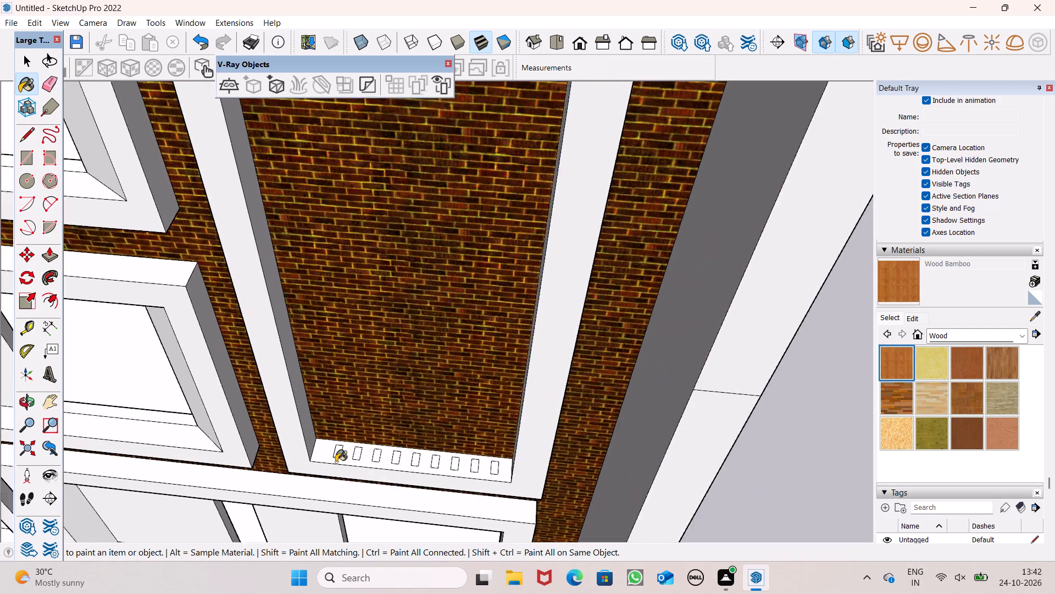
scroll(336, 462, "up", 13)
left_click(349, 431)
left_click_drag(414, 430, 426, 433)
left_click(498, 453)
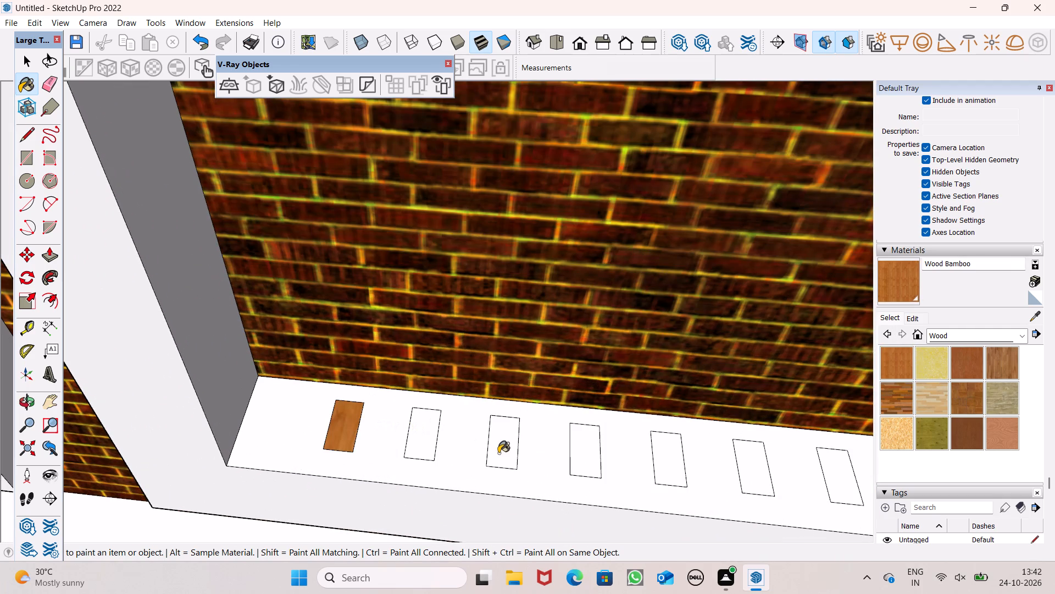
left_click(580, 458)
left_click(663, 458)
left_click(753, 472)
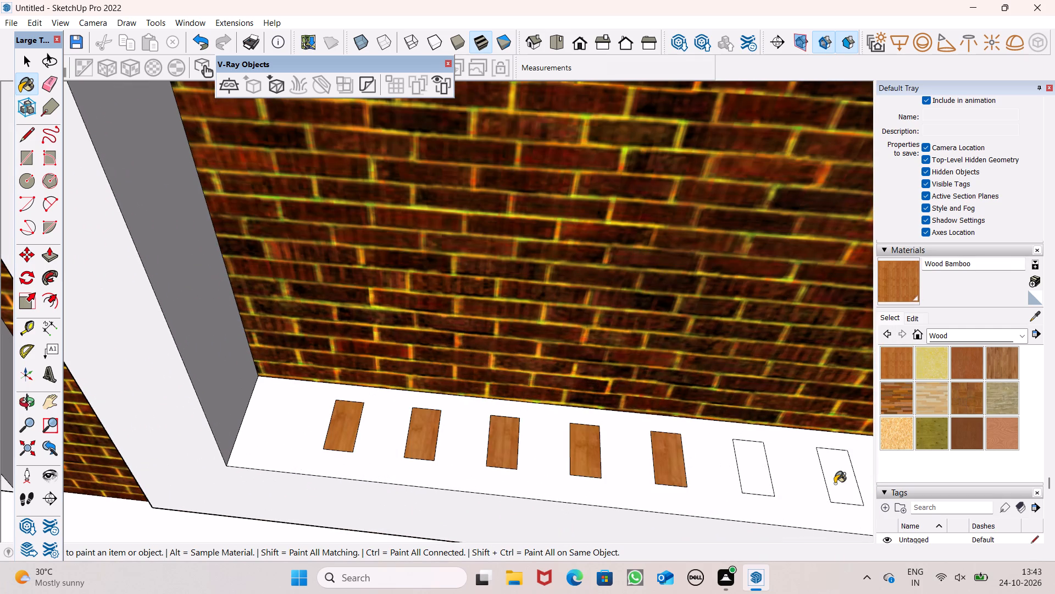
Paint the remaining three small rectangles at the right end of the tall frame's sill with Wood Bamboo.
left_click(835, 483)
scroll(521, 426, "down", 4)
scroll(759, 463, "up", 2)
left_click(804, 474)
scroll(477, 419, "down", 5)
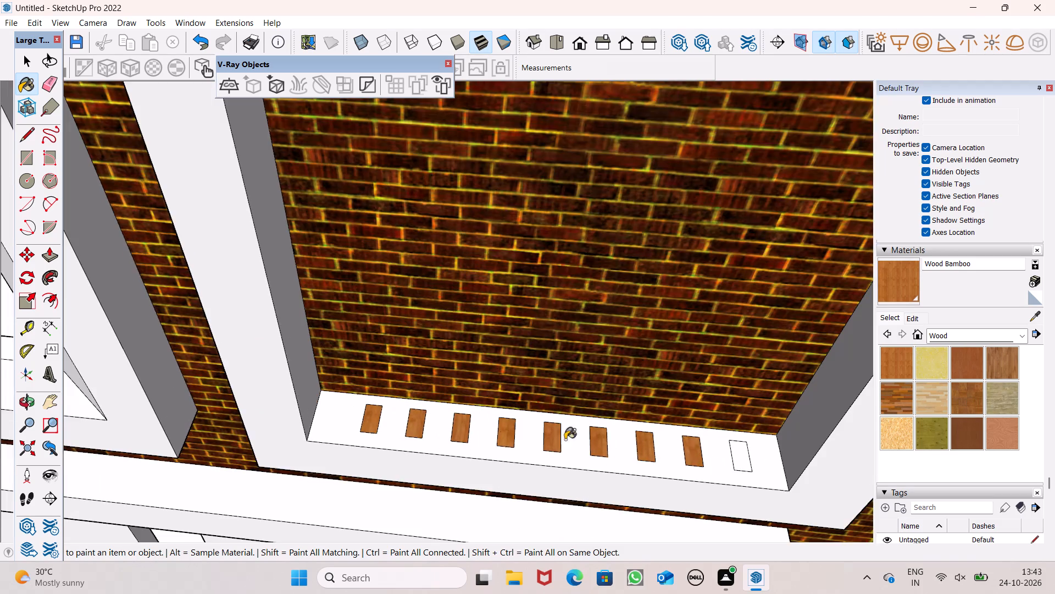
scroll(678, 451, "up", 4)
left_click(734, 464)
scroll(391, 322, "down", 12)
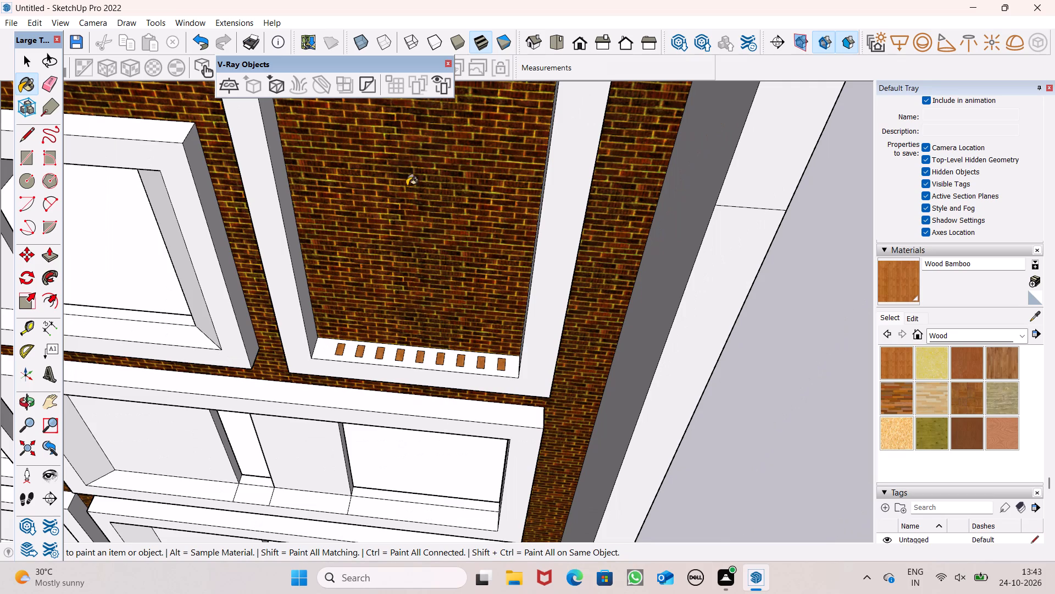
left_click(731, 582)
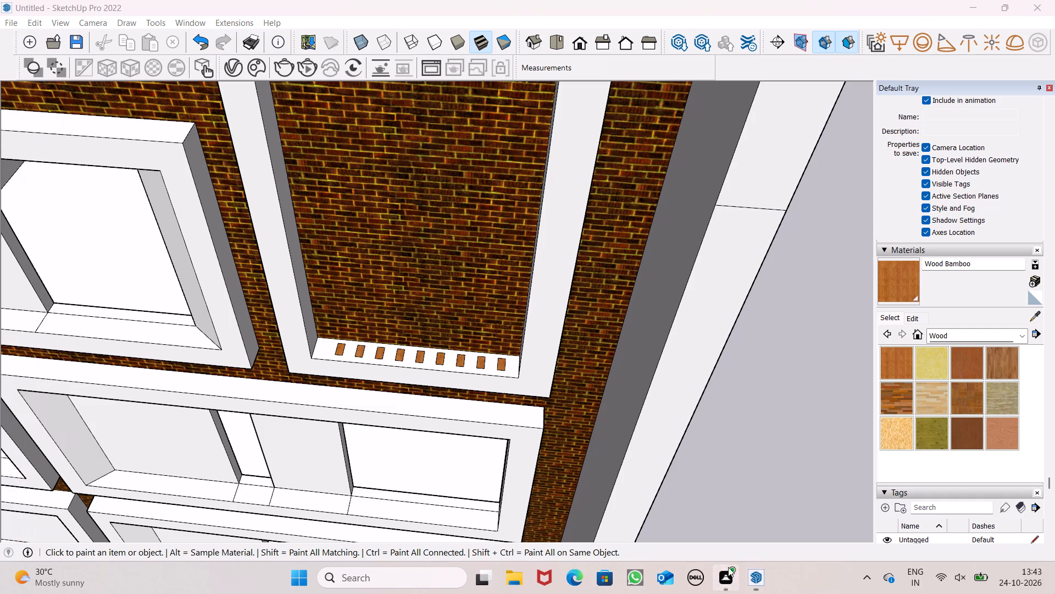
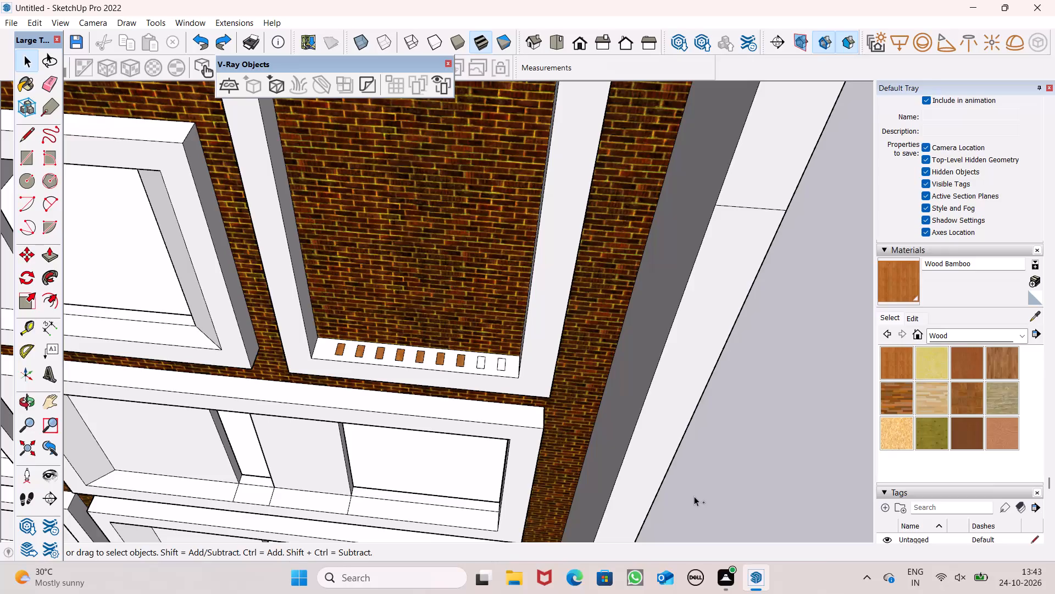
Undo the Wood Bamboo painting and the row of copies on the tall frame's inner sill, back to the single original rectangle.
key("ctrl+z")
key("ctrl+z")
key("ctrl+z")
key("ctrl+z")
key("ctrl+z")
key("ctrl+z")
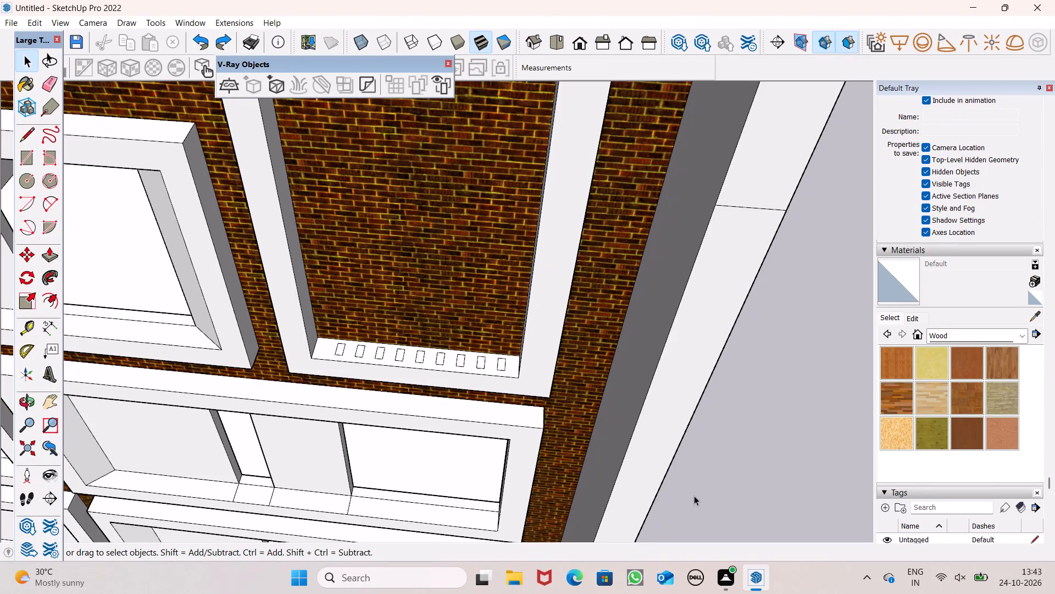
key("ctrl+z")
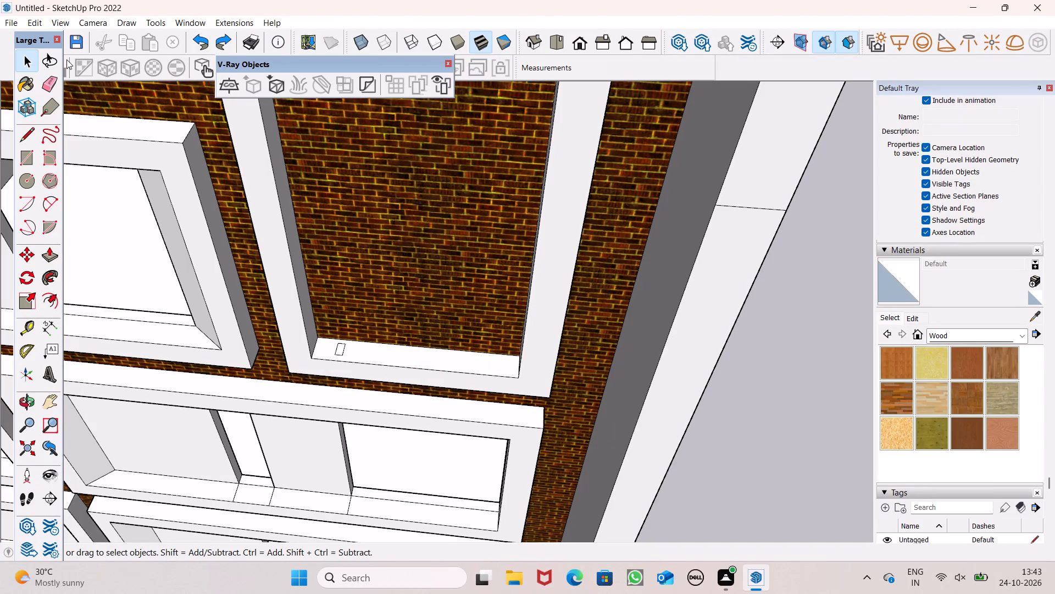
Erase the remaining small rectangle from the tall frame's inner bottom sill.
left_click(48, 83)
scroll(221, 168, "up", 2)
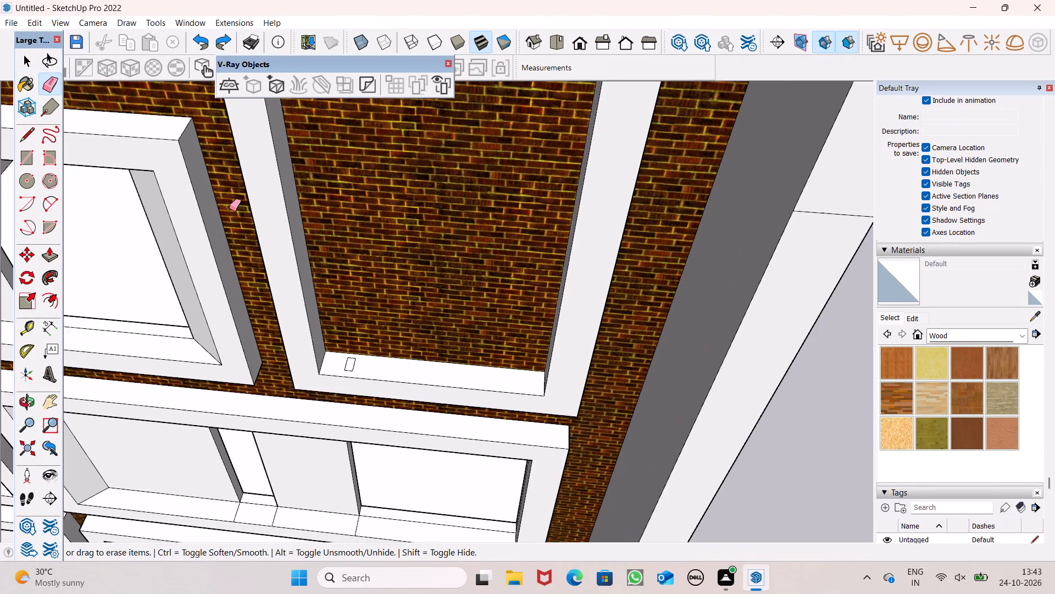
scroll(229, 208, "up", 2)
scroll(380, 437, "up", 5)
left_click_drag(374, 382, 385, 392)
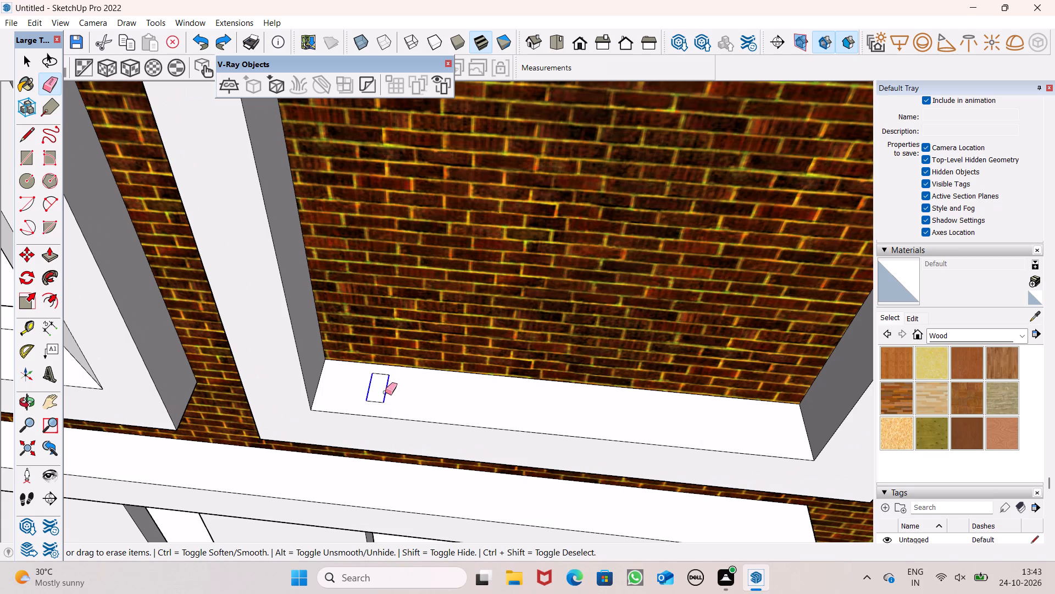
left_click_drag(385, 392, 380, 380)
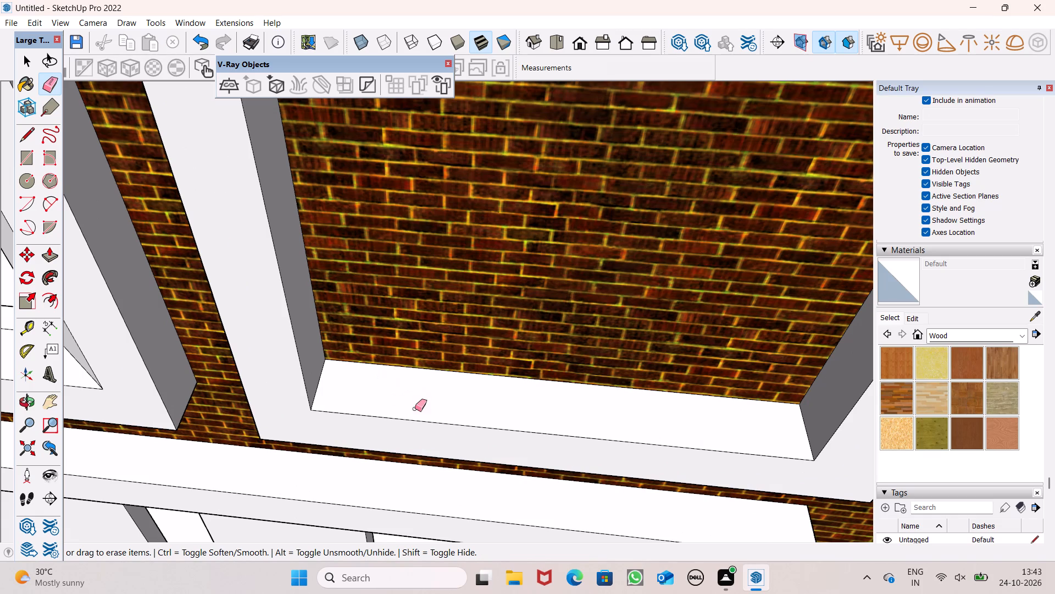
scroll(327, 461, "down", 2)
key("space")
key("space")
Draw a rectangle about 4 9/16" by 3 11/16" on the front face of the tall frame's bottom bar, just below its inner left corner.
scroll(354, 435, "down", 7)
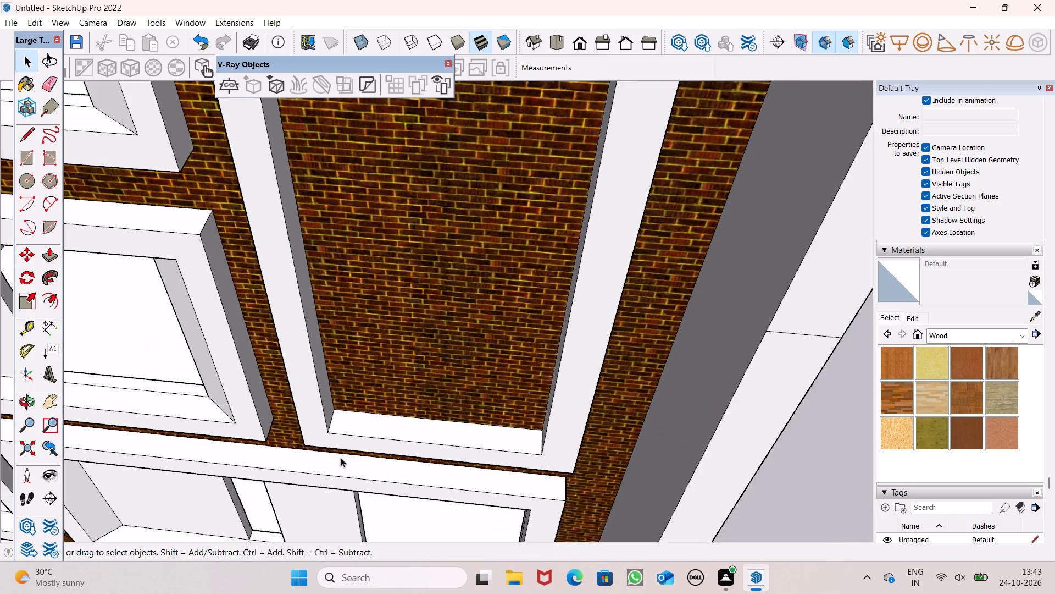
scroll(342, 450, "down", 9)
middle_click_drag(352, 450, 358, 290)
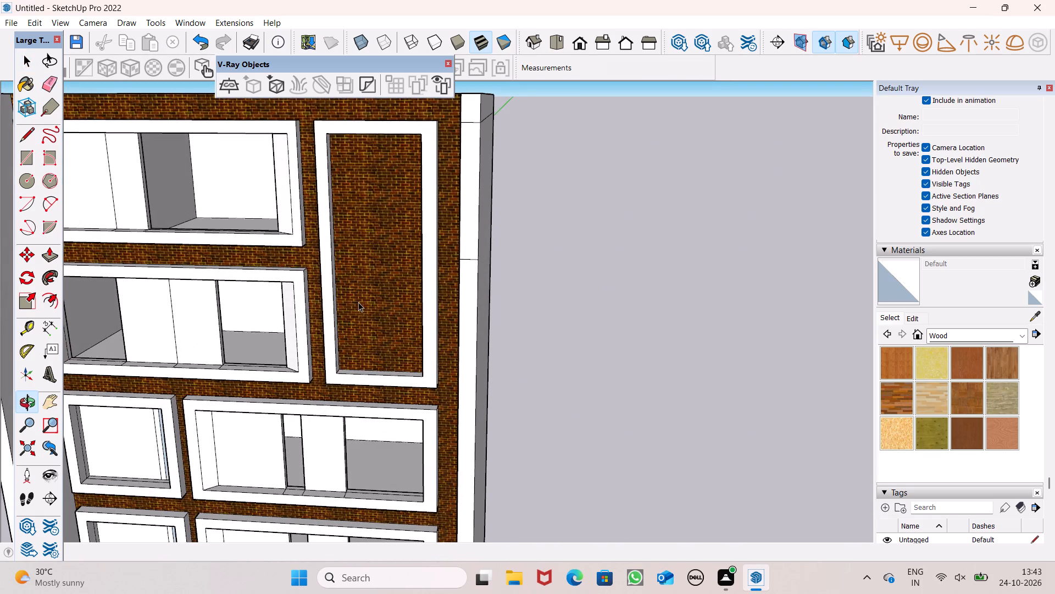
scroll(358, 302, "down", 1)
scroll(347, 298, "up", 1)
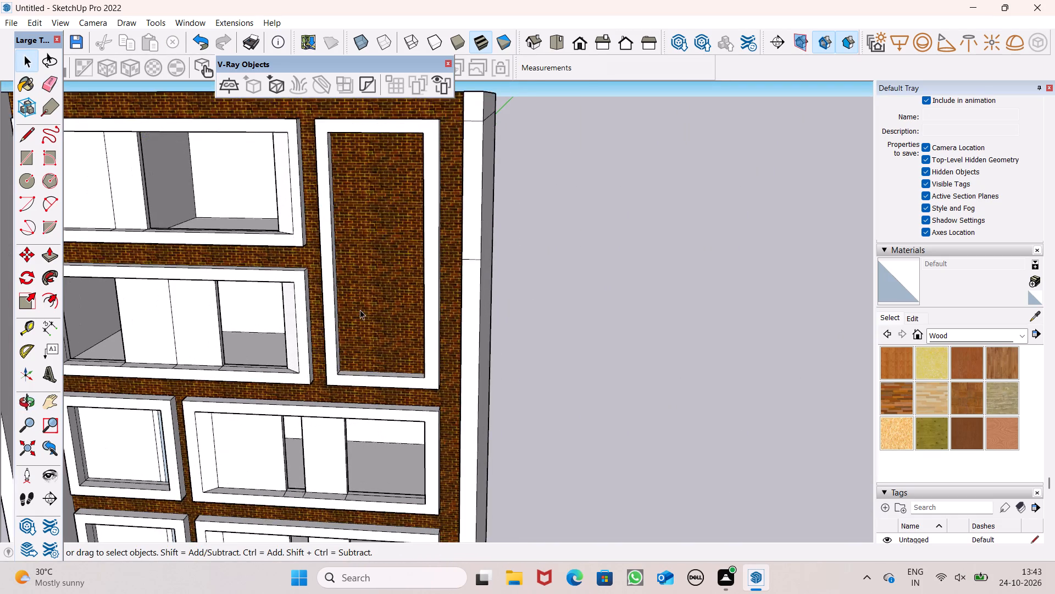
scroll(360, 310, "up", 6)
scroll(355, 406, "up", 4)
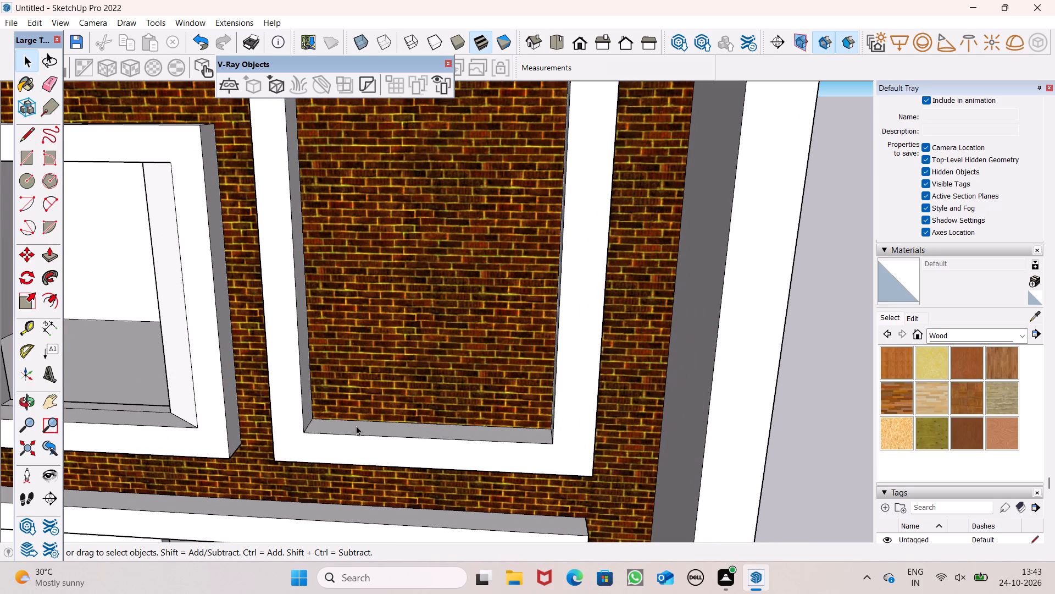
scroll(346, 409, "up", 3)
scroll(299, 400, "down", 1)
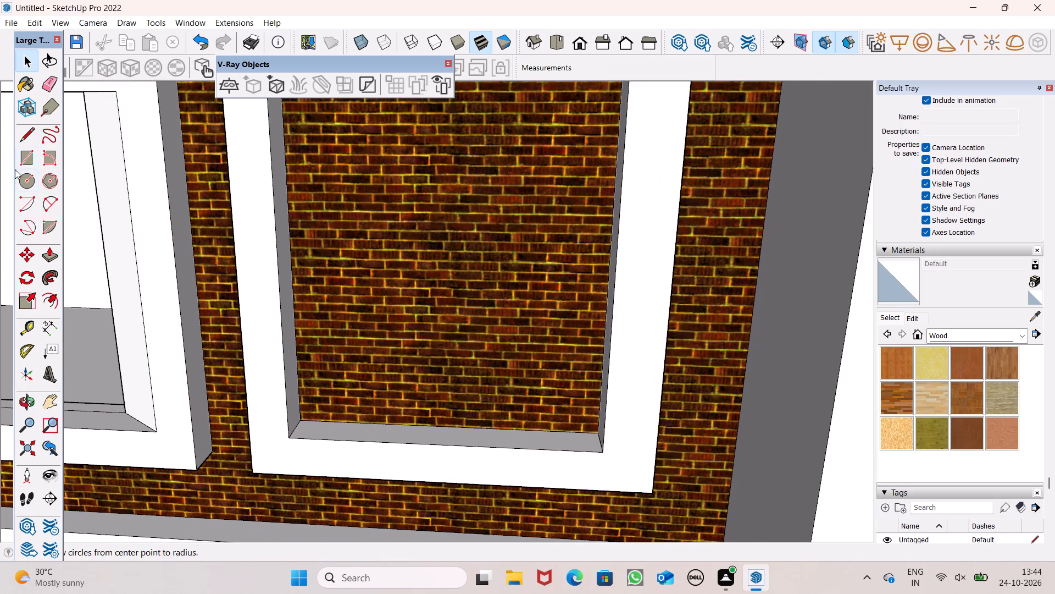
left_click(27, 160)
scroll(297, 428, "up", 5)
scroll(311, 494, "up", 2)
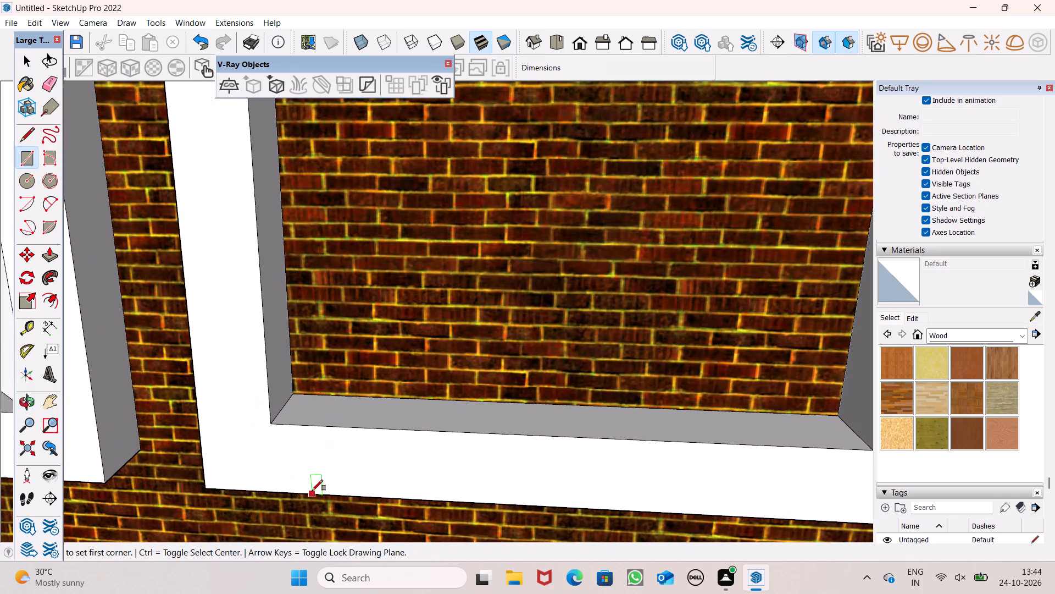
scroll(312, 491, "up", 5)
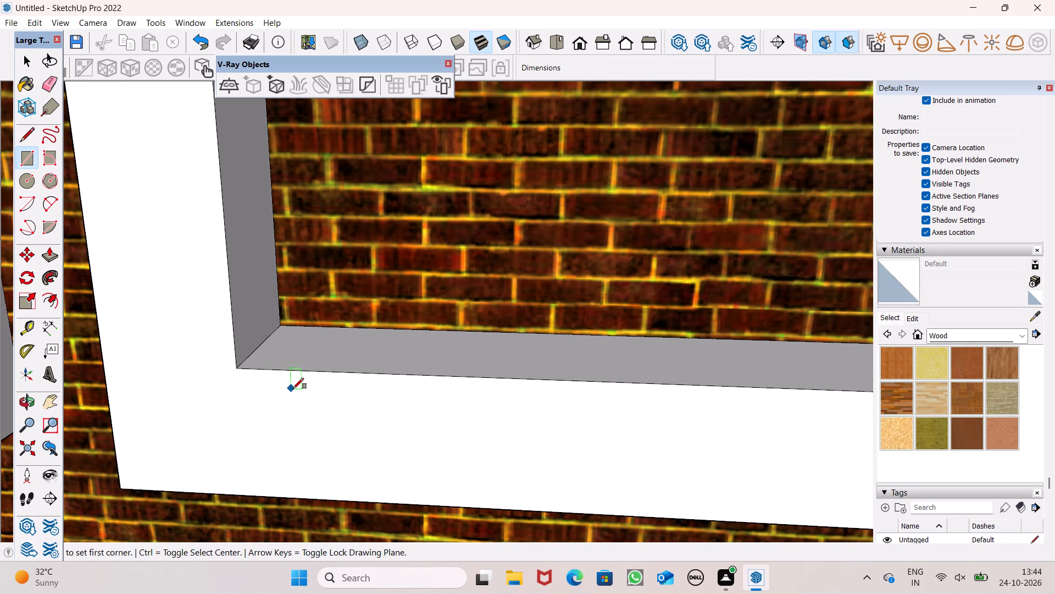
scroll(262, 397, "up", 3)
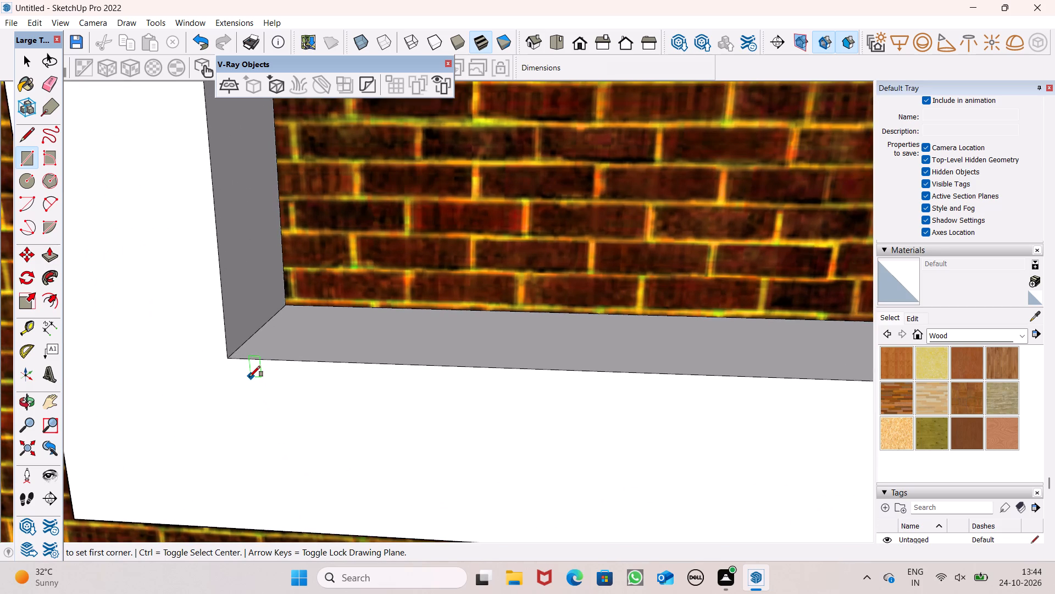
left_click(245, 378)
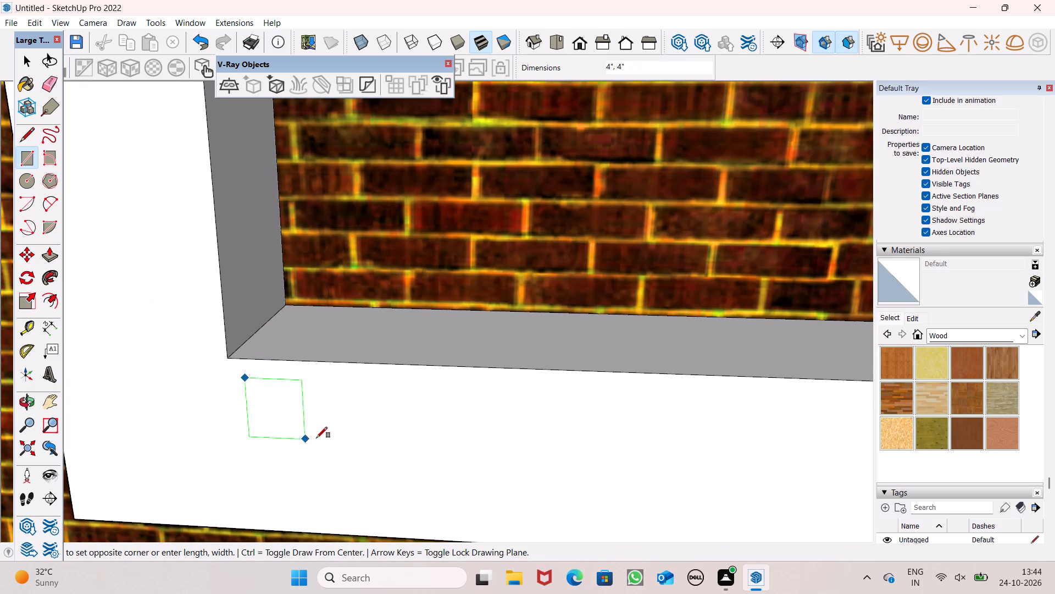
left_click(319, 435)
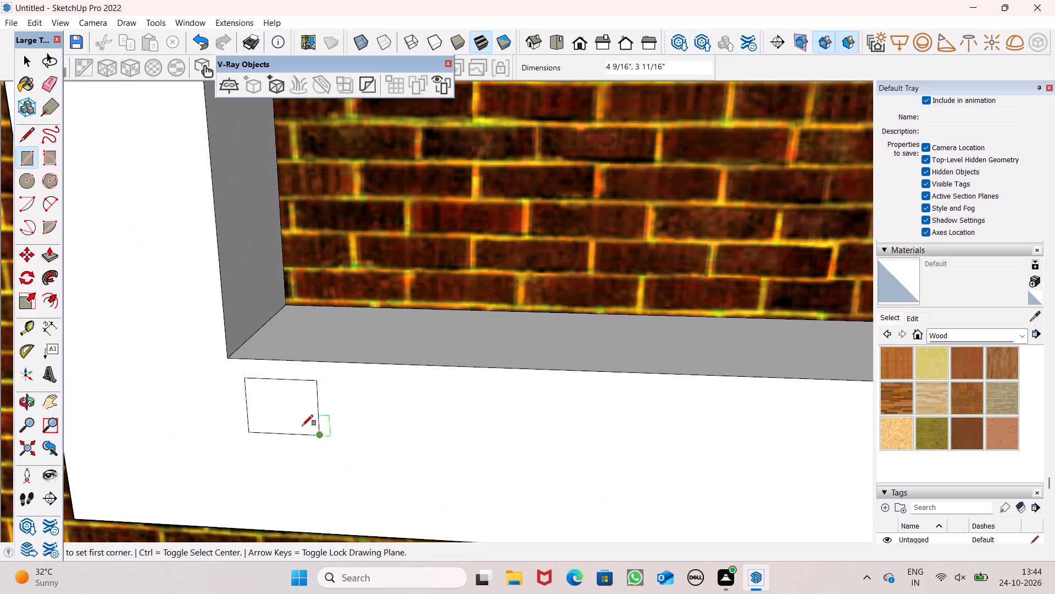
scroll(137, 402, "down", 6)
scroll(200, 371, "down", 6)
key("space")
Copy the new rectangle about 9 1/4" to the right along the tall frame's bottom bar and multiply it into 7 copies.
scroll(415, 430, "down", 3)
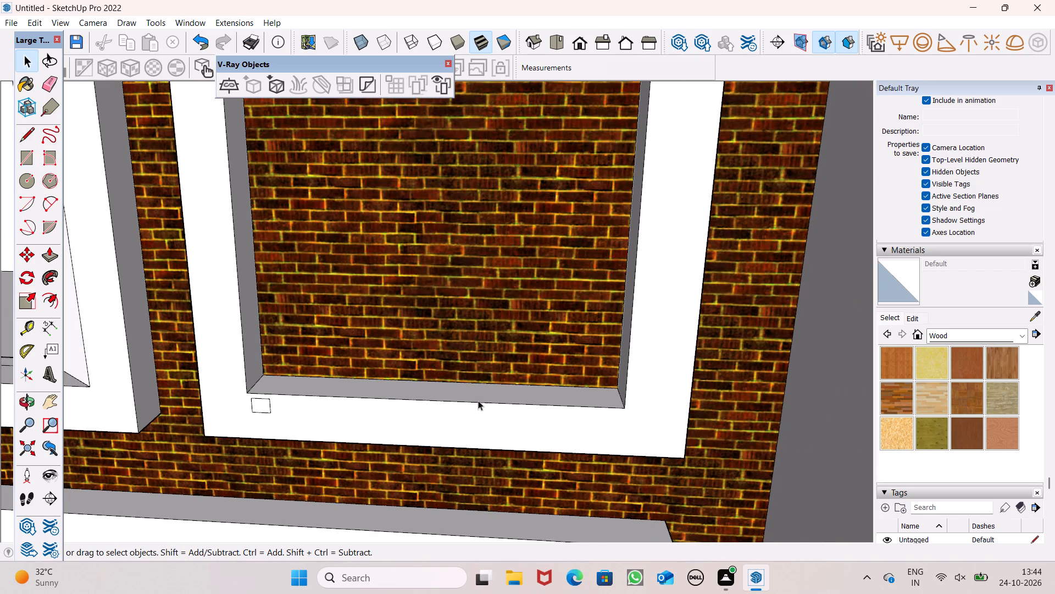
middle_click_drag(514, 387, 519, 393)
scroll(295, 420, "up", 4)
double_click(260, 408)
scroll(234, 404, "down", 2)
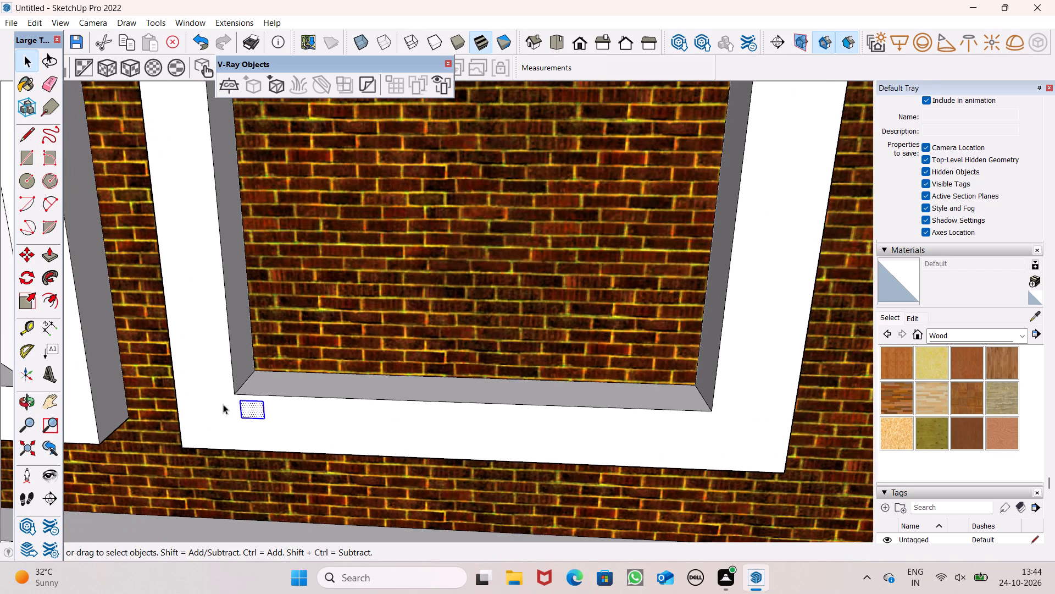
key("m")
key("Return")
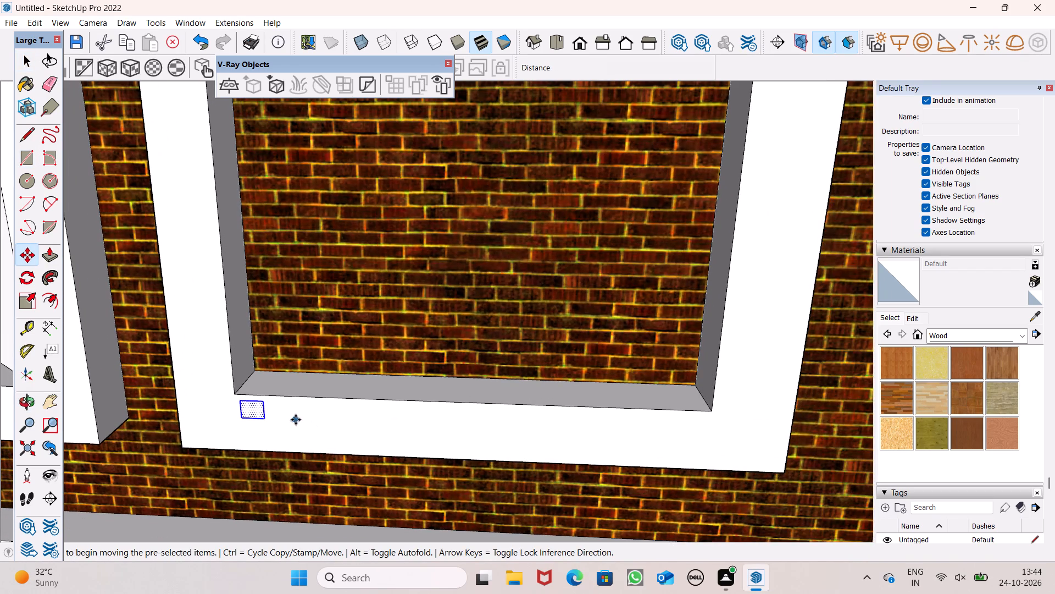
left_click_drag(264, 421, 298, 421)
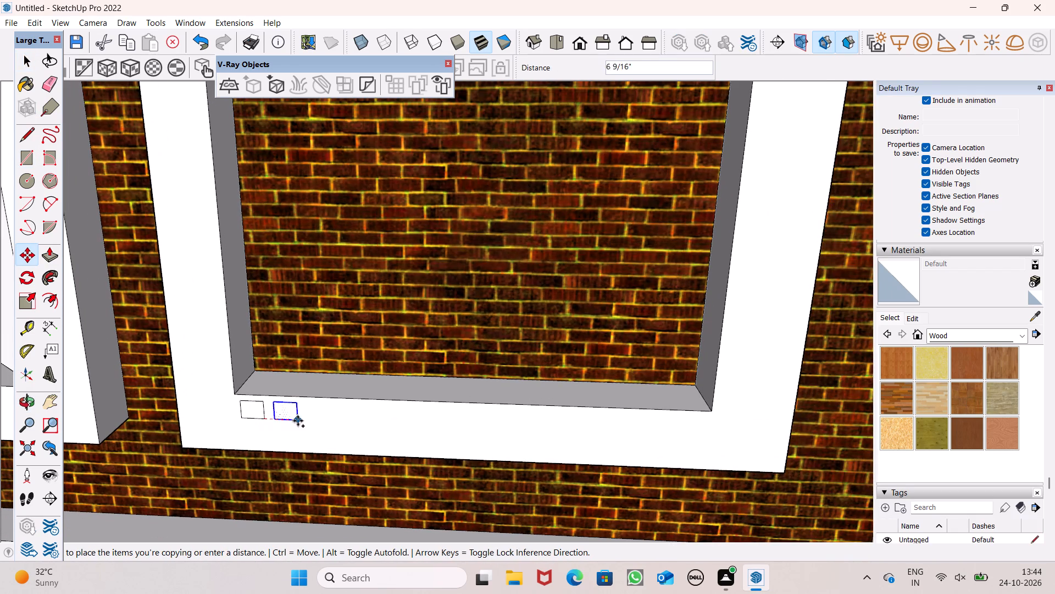
left_click_drag(298, 421, 312, 417)
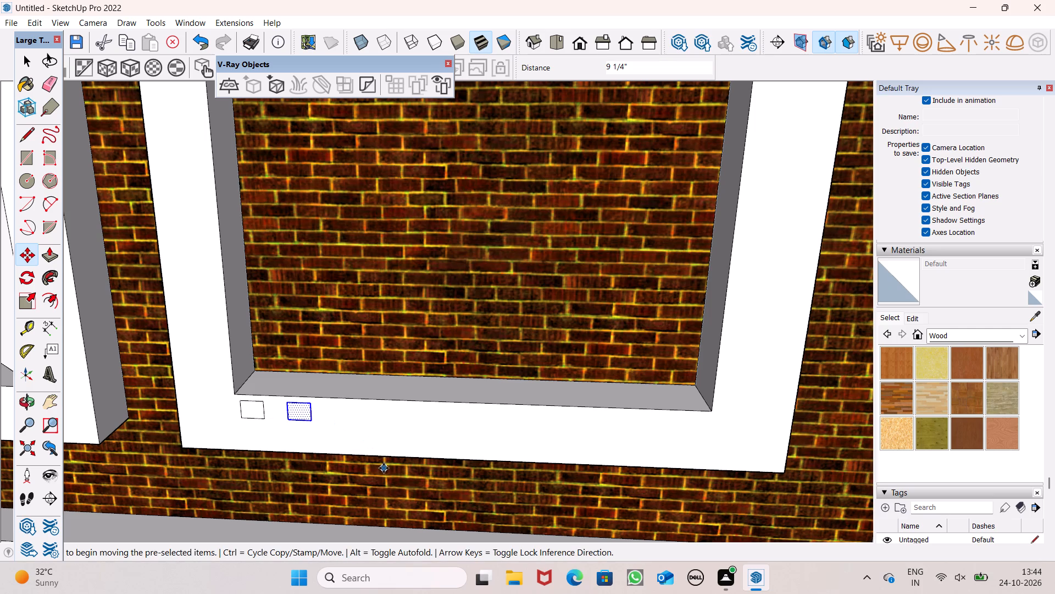
key("shift+asterisk")
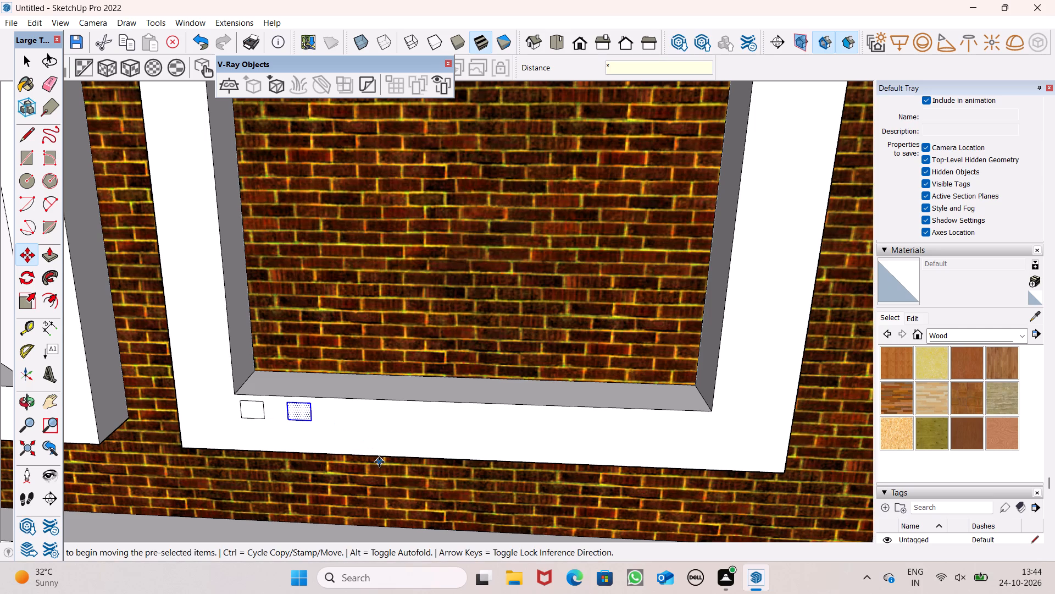
key("7")
key("Return")
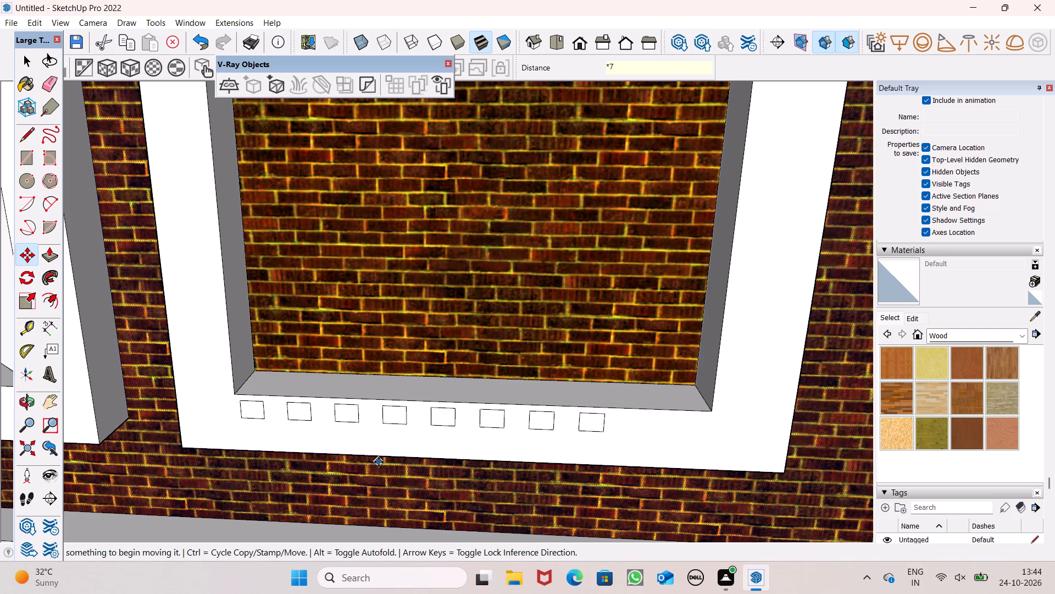
Copy the last rectangle of the row about 9 1/8" further right along the tall frame's bottom bar.
scroll(617, 413, "up", 5)
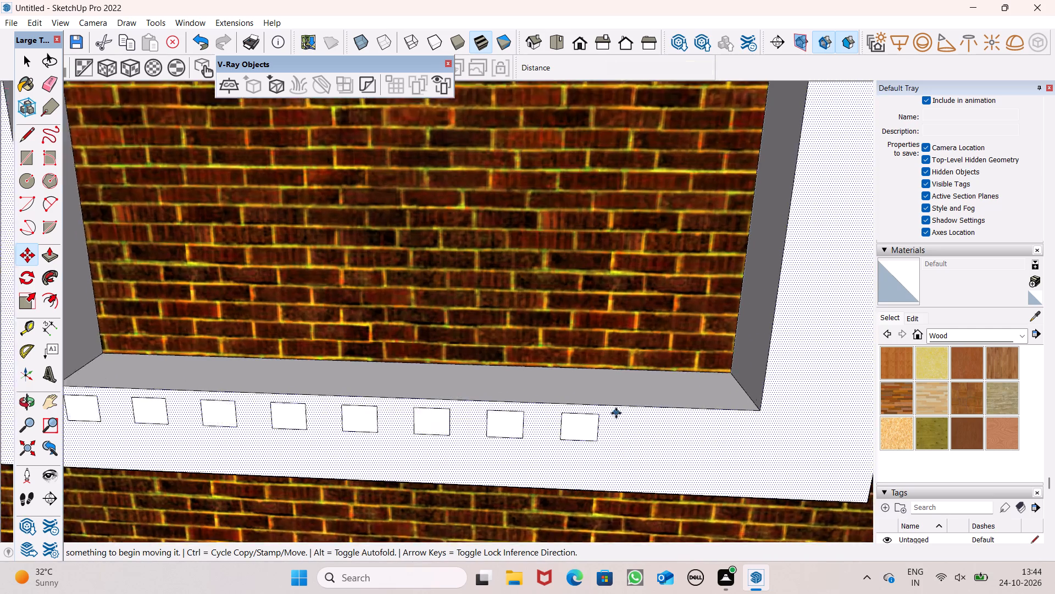
key("space")
double_click(584, 432)
scroll(501, 436, "down", 1)
key("m")
key("Return")
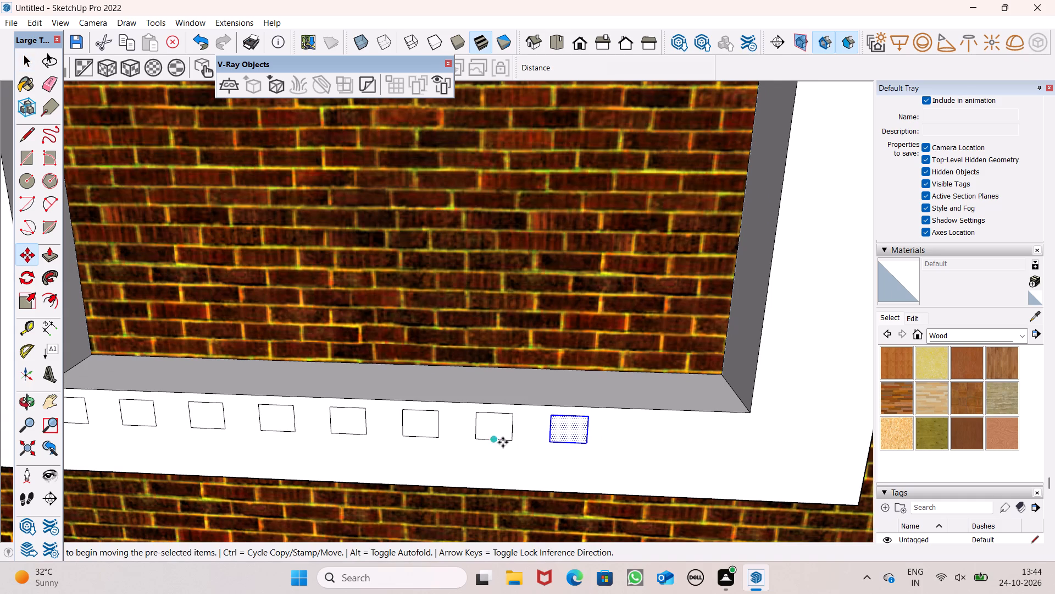
left_click_drag(586, 443, 613, 443)
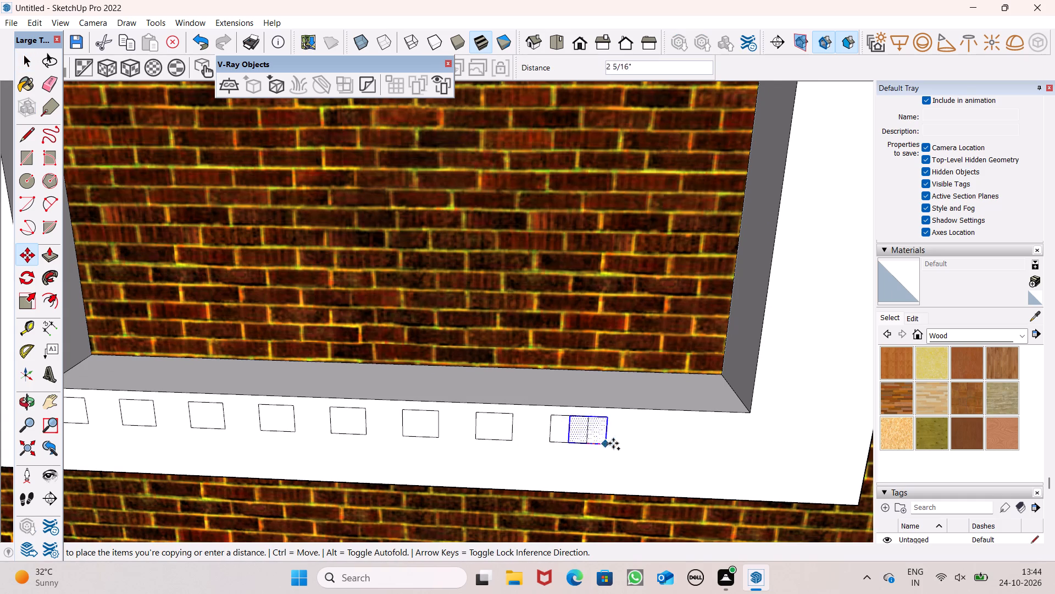
left_click_drag(613, 443, 661, 450)
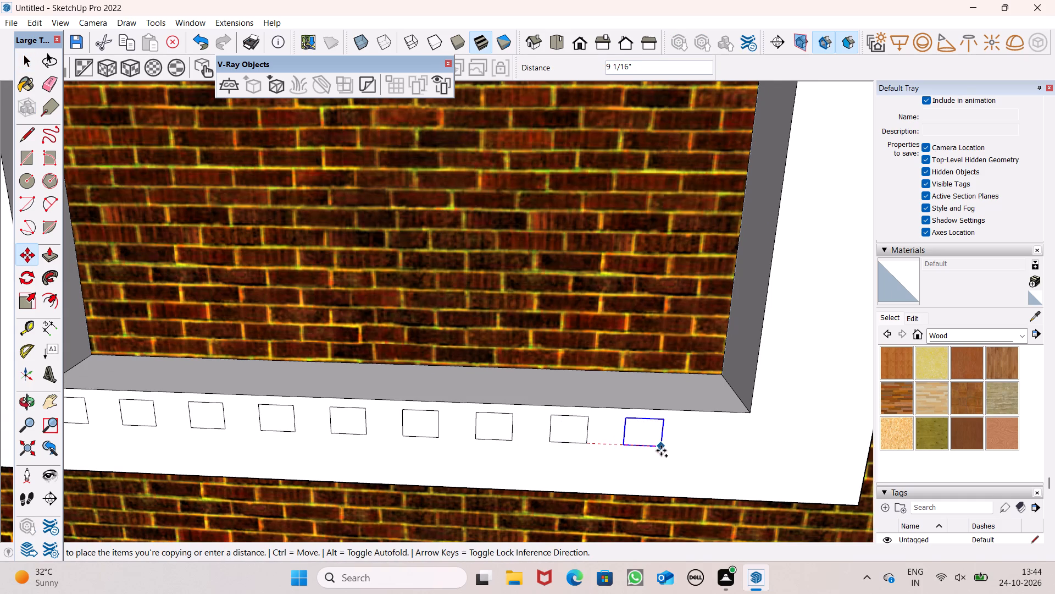
left_click_drag(661, 450, 662, 450)
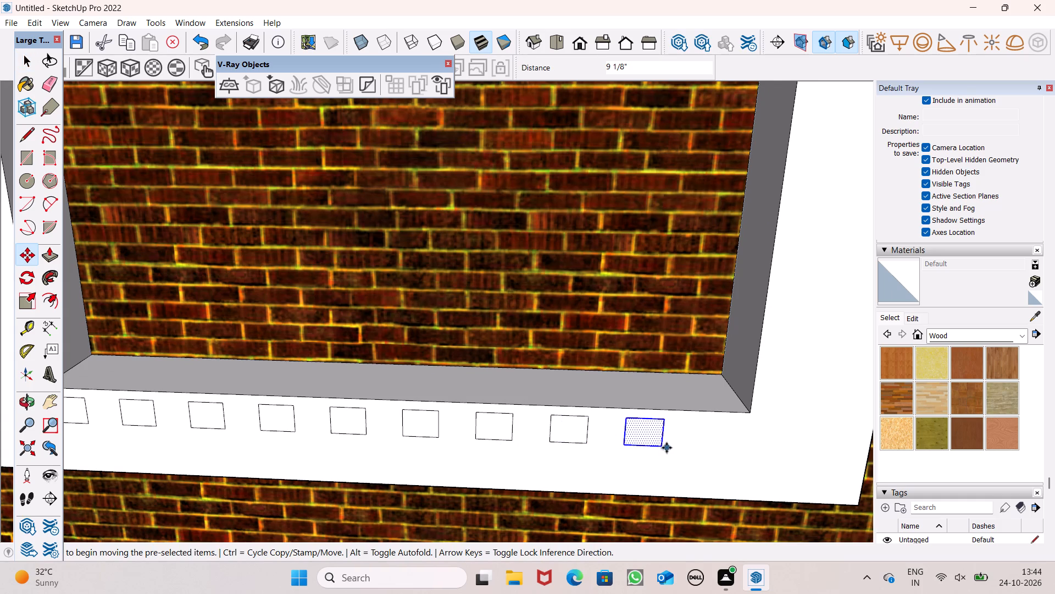
Shift the ninth rectangle about 11/16" to the right along the tall frame's bottom bar.
left_click_drag(664, 447, 658, 447)
left_click_drag(658, 448, 702, 453)
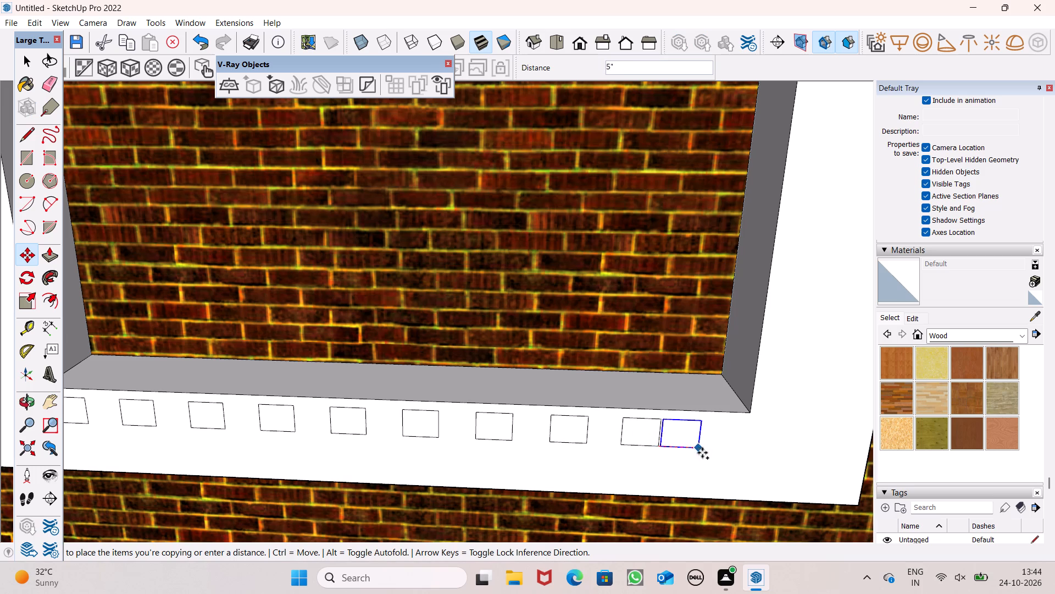
left_click_drag(702, 453, 719, 460)
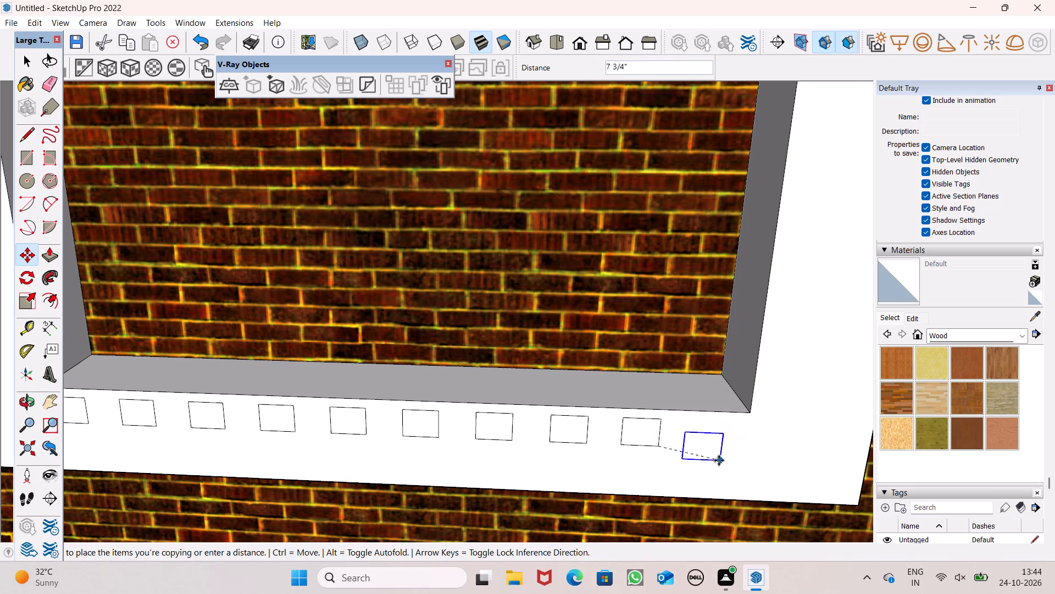
left_click_drag(719, 460, 665, 443)
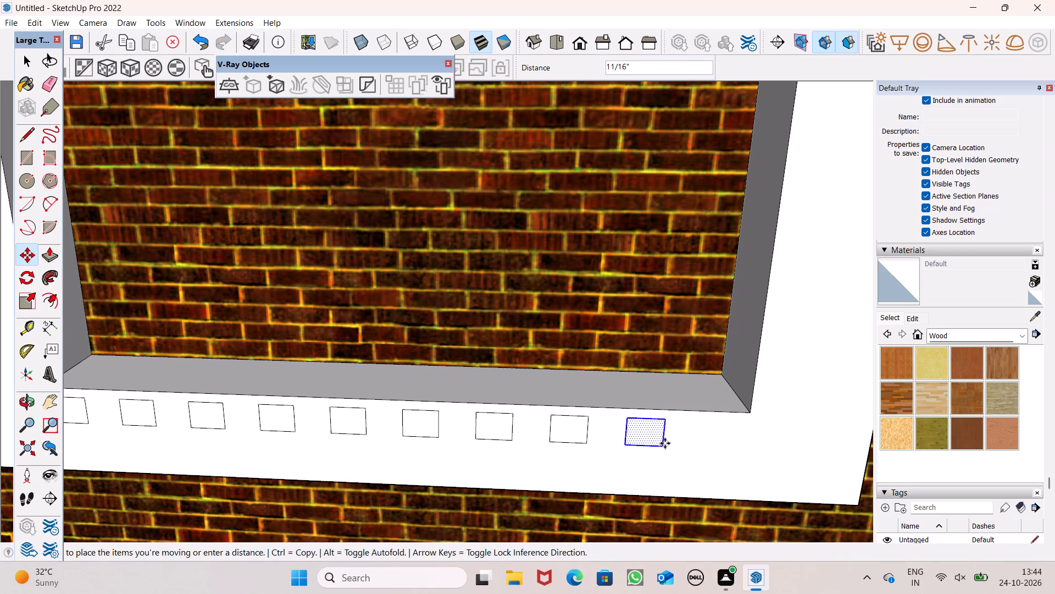
left_click_drag(665, 443, 664, 444)
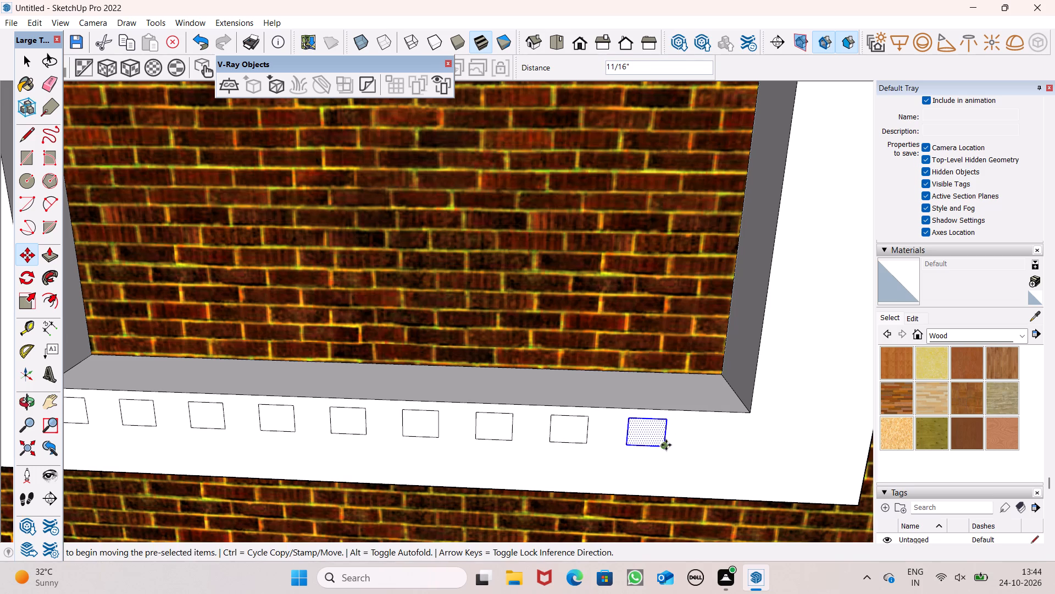
Copy the ninth rectangle about 10 1/8" to the right, below the tall frame's inner right corner.
left_click_drag(667, 445, 748, 447)
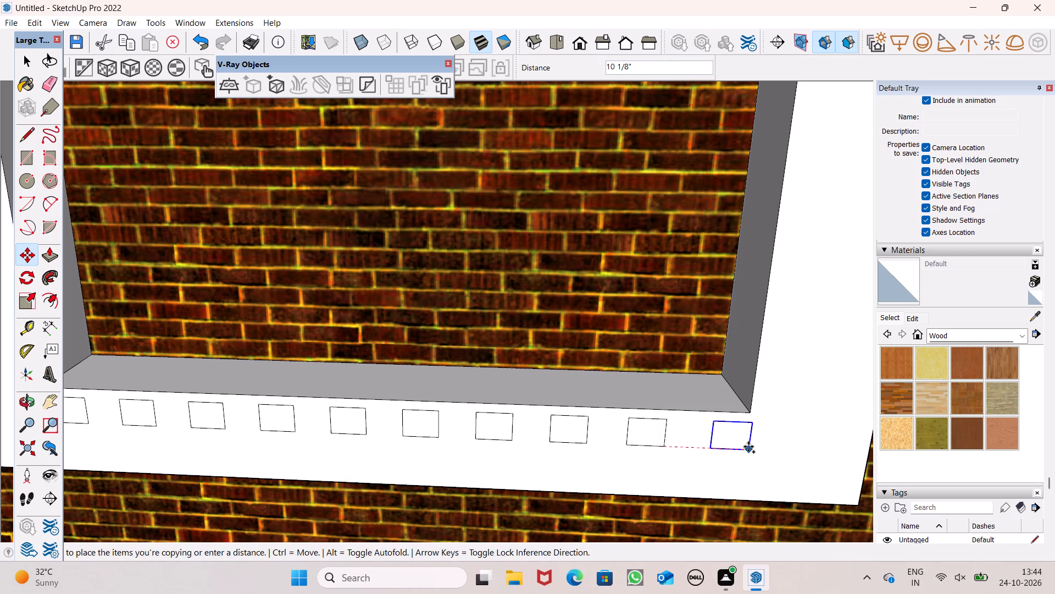
left_click_drag(748, 447, 749, 447)
key("space")
scroll(614, 388, "down", 14)
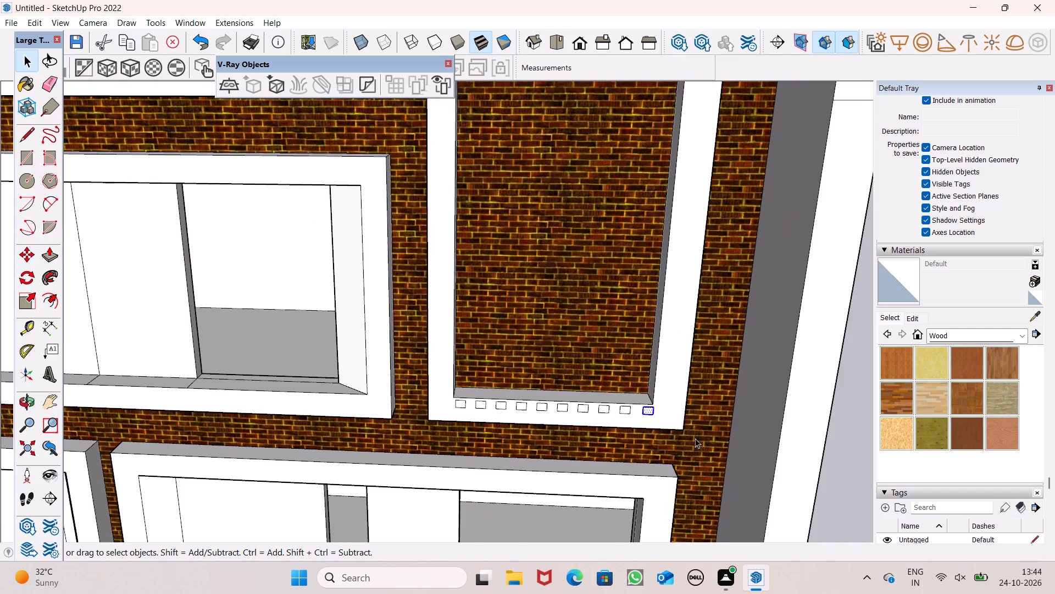
scroll(667, 403, "down", 6)
left_click(786, 460)
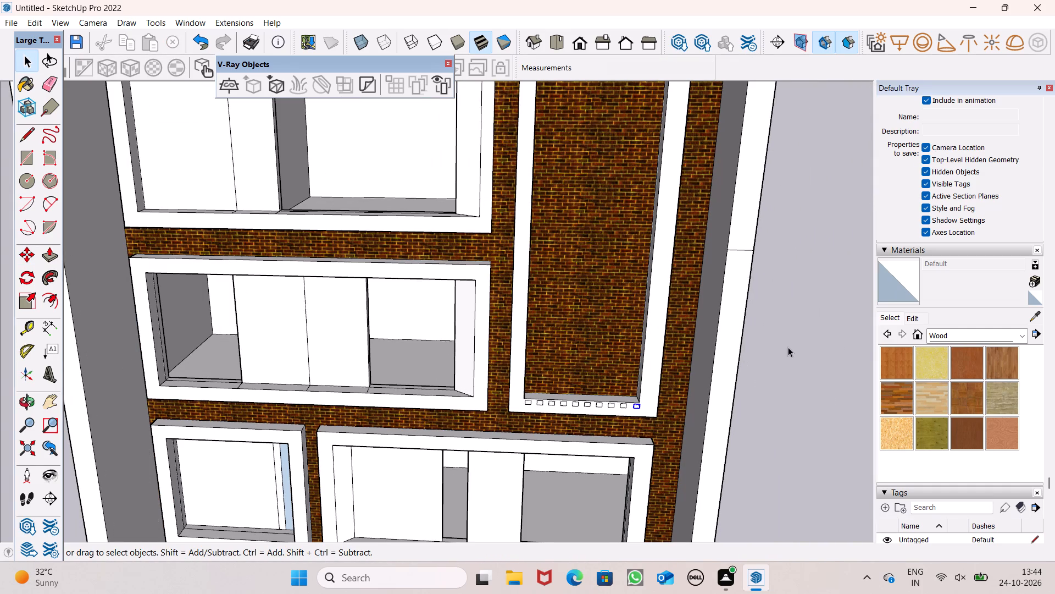
Paint the first five small rectangles on the tall frame's bottom bar with the Wood Veneer 02 material.
left_click(991, 375)
left_click(986, 410)
left_click(997, 418)
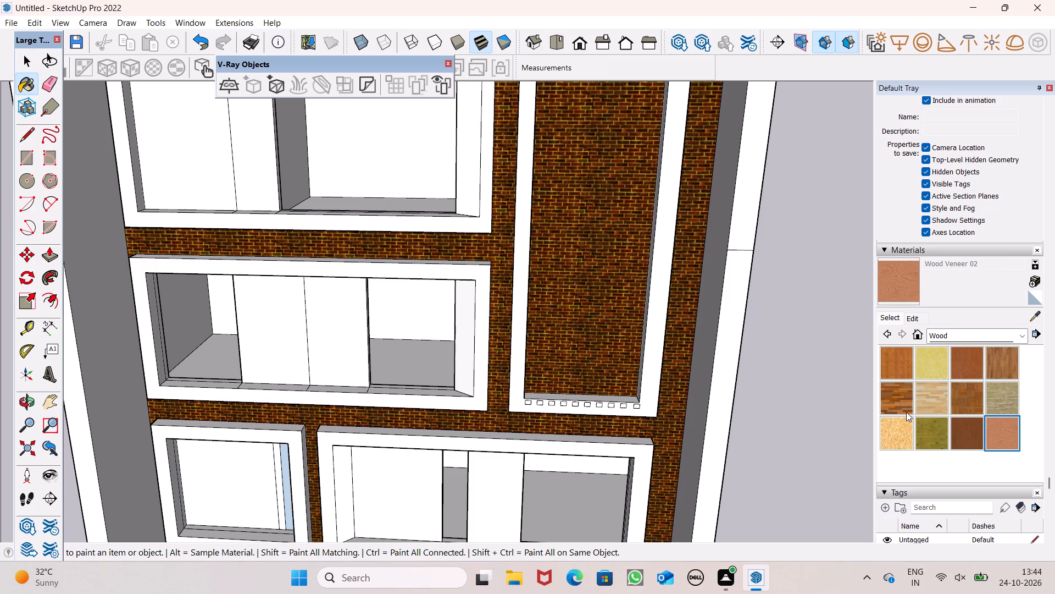
scroll(628, 446, "up", 6)
scroll(509, 419, "up", 7)
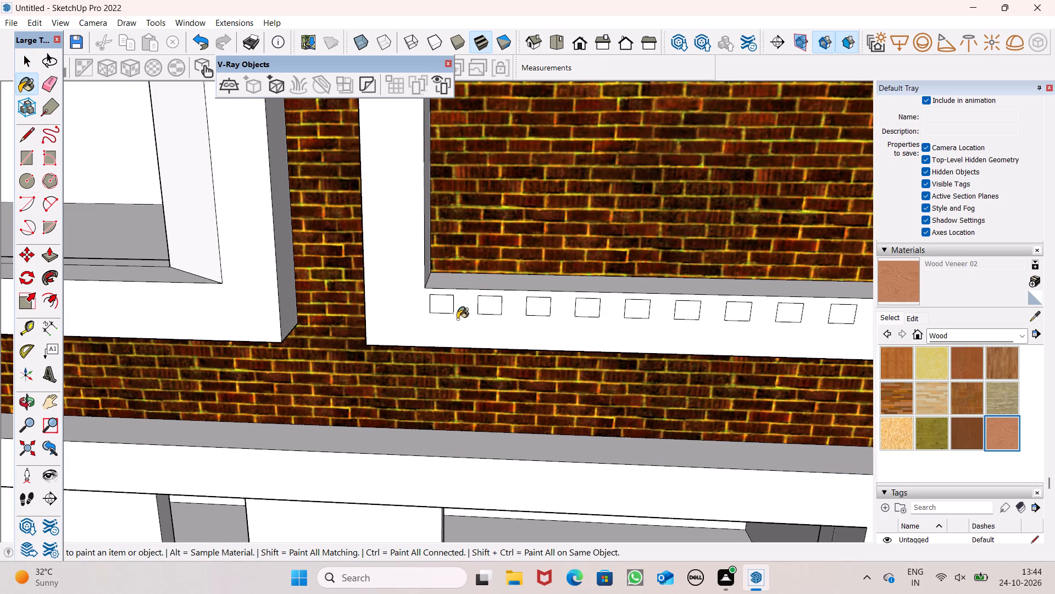
scroll(454, 317, "up", 6)
left_click(438, 302)
left_click(520, 306)
scroll(372, 320, "down", 2)
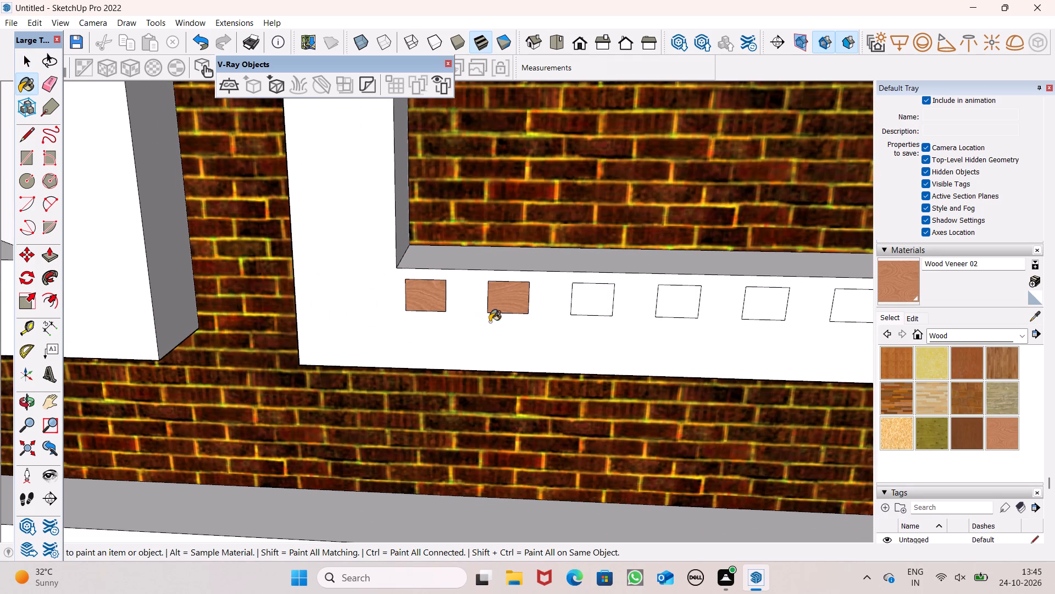
scroll(518, 318, "up", 5)
left_click(614, 295)
scroll(438, 306, "down", 4)
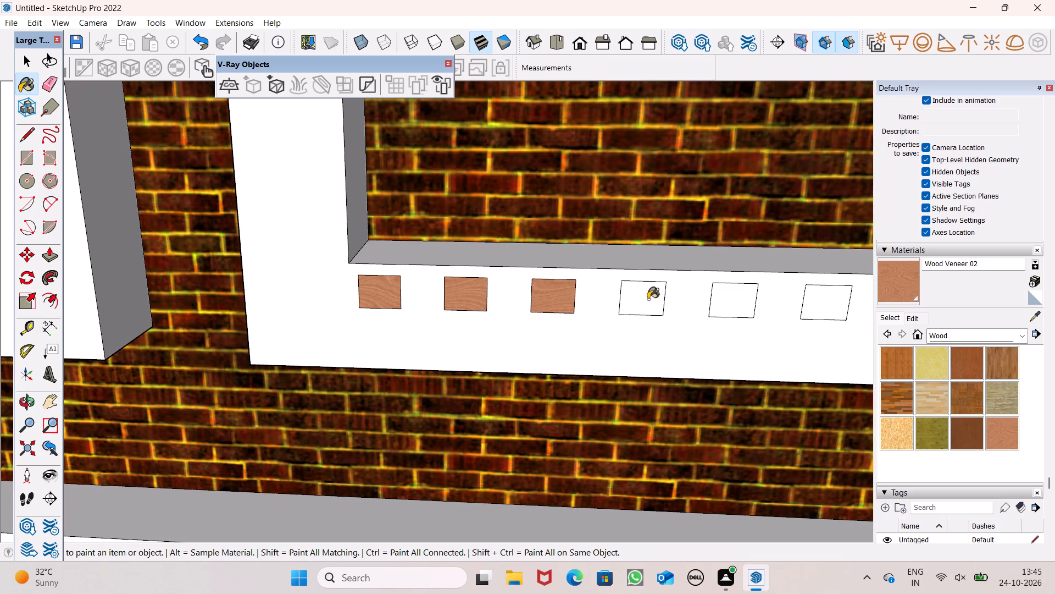
left_click(648, 299)
scroll(519, 334, "down", 6)
scroll(621, 332, "up", 7)
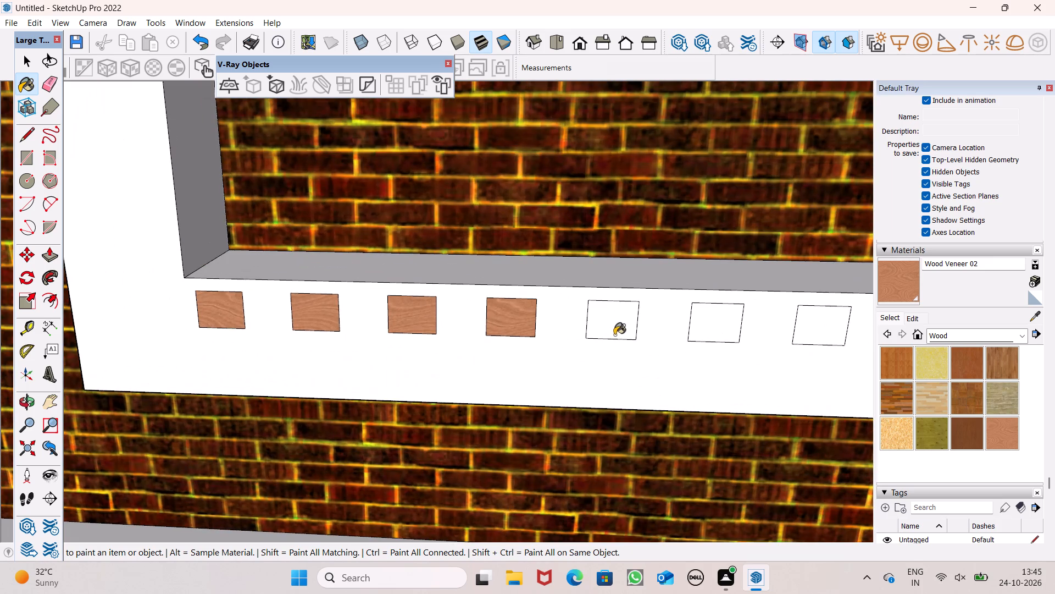
left_click(614, 326)
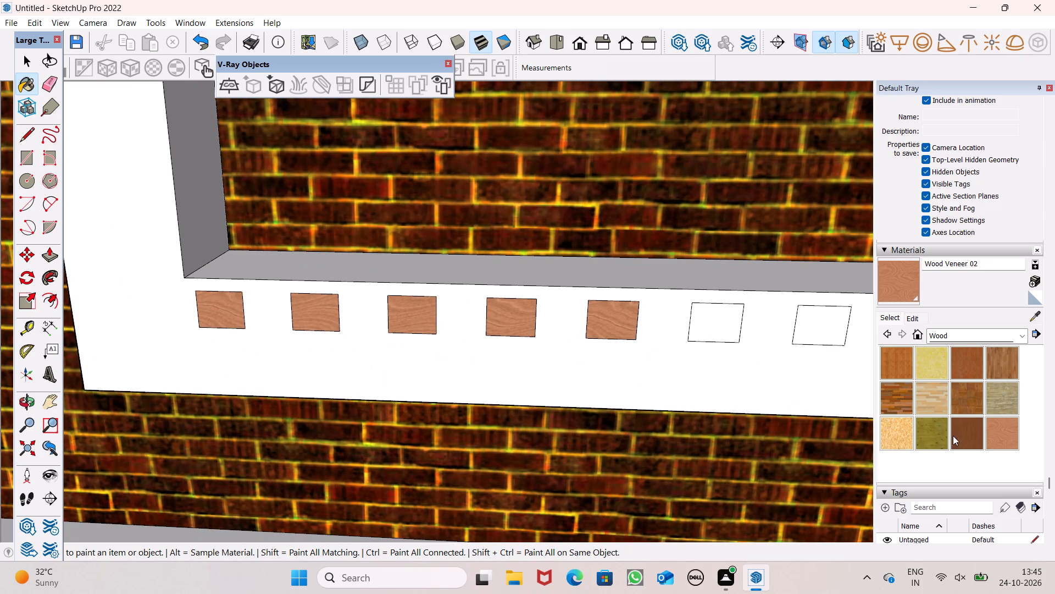
Paint the remaining five small rectangles on the tall frame's bottom bar with Wood Veneer 02.
left_click(998, 436)
scroll(675, 364, "up", 5)
left_click(713, 308)
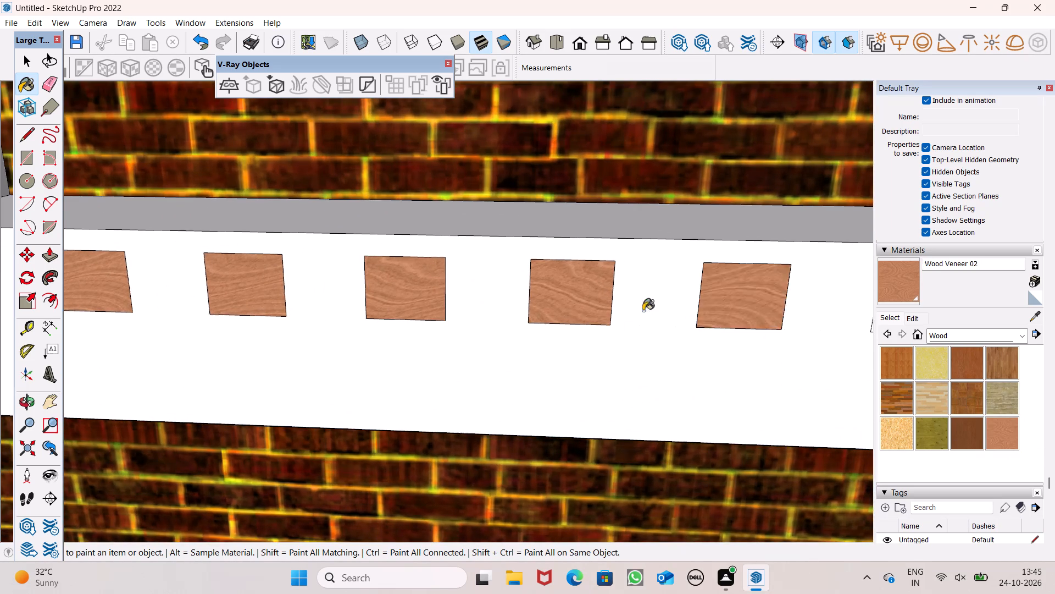
scroll(314, 356, "down", 7)
left_click_drag(600, 338, 614, 342)
left_click(689, 346)
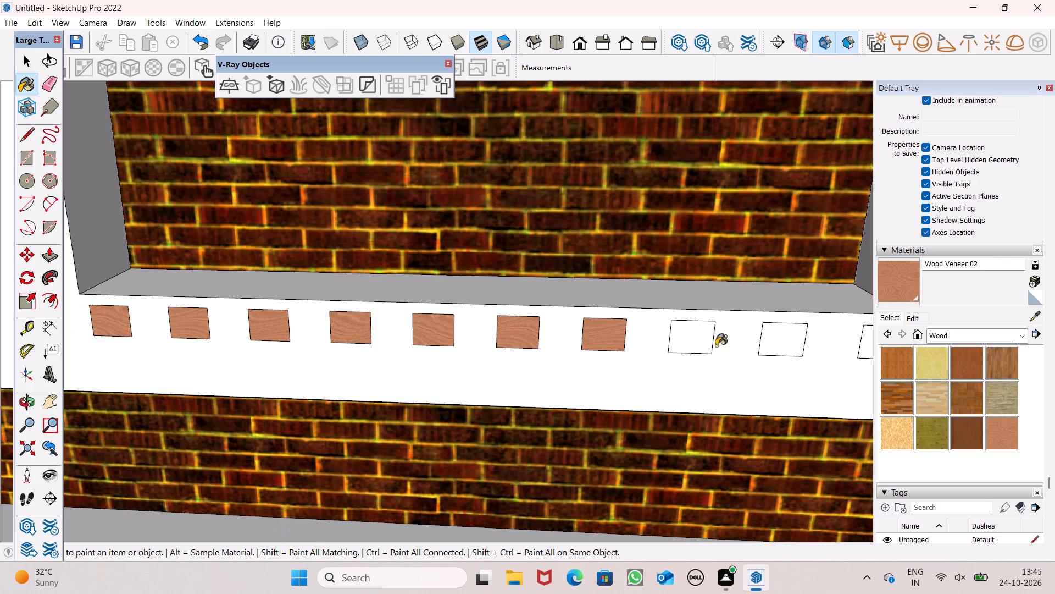
left_click(770, 343)
scroll(373, 365, "down", 6)
scroll(664, 366, "up", 4)
left_click(625, 358)
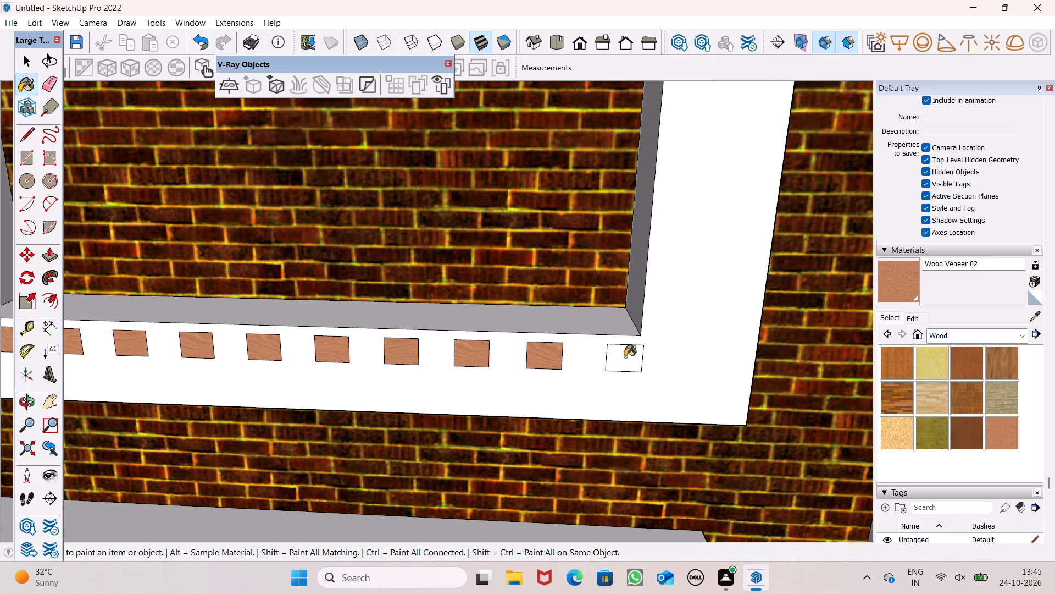
scroll(640, 405, "down", 5)
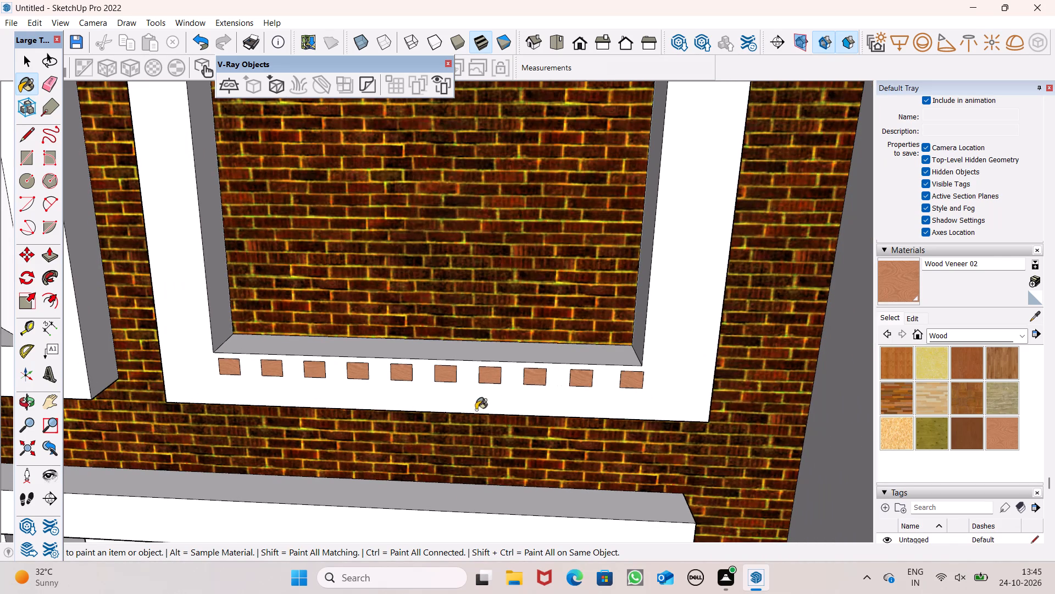
key("space")
Push/Pull the first two wood rectangles of the row outward about 2 1/4" into small blocks.
scroll(458, 397, "down", 6)
middle_click_drag(462, 398, 489, 516)
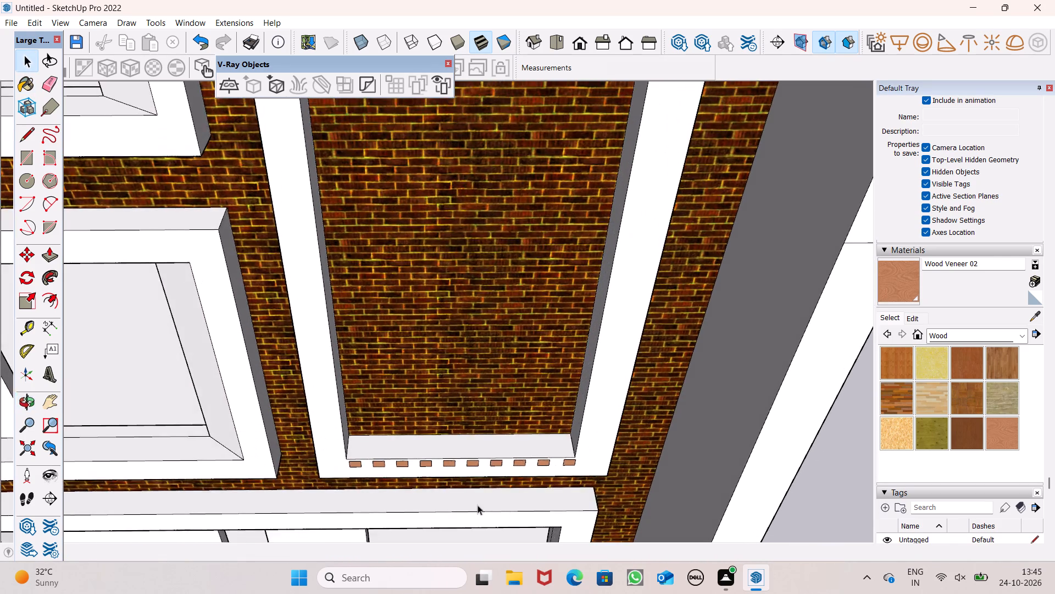
scroll(365, 466, "up", 5)
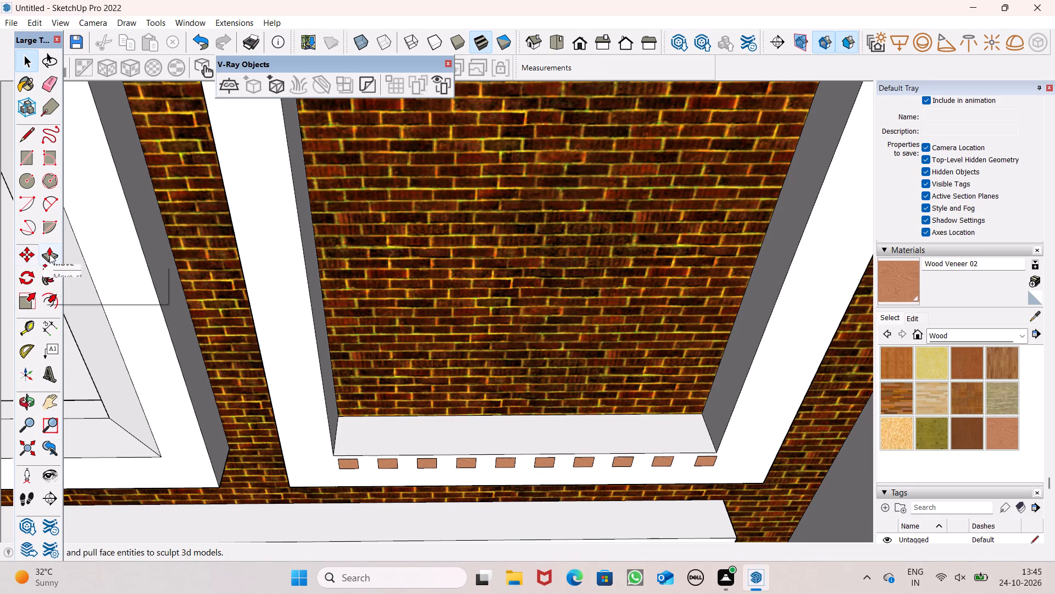
left_click(50, 254)
scroll(407, 576, "down", 1)
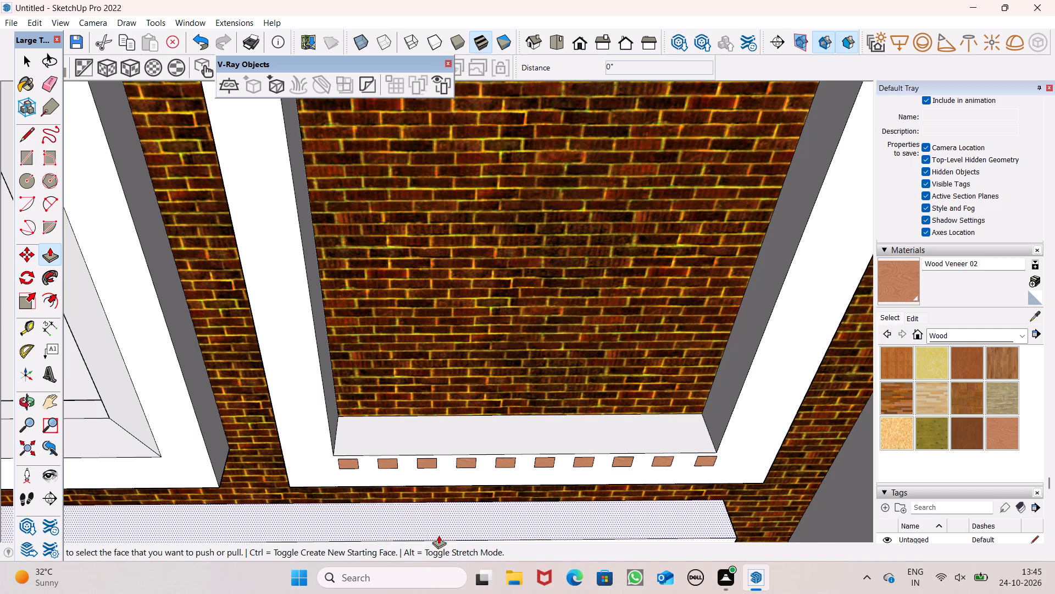
scroll(347, 450, "up", 6)
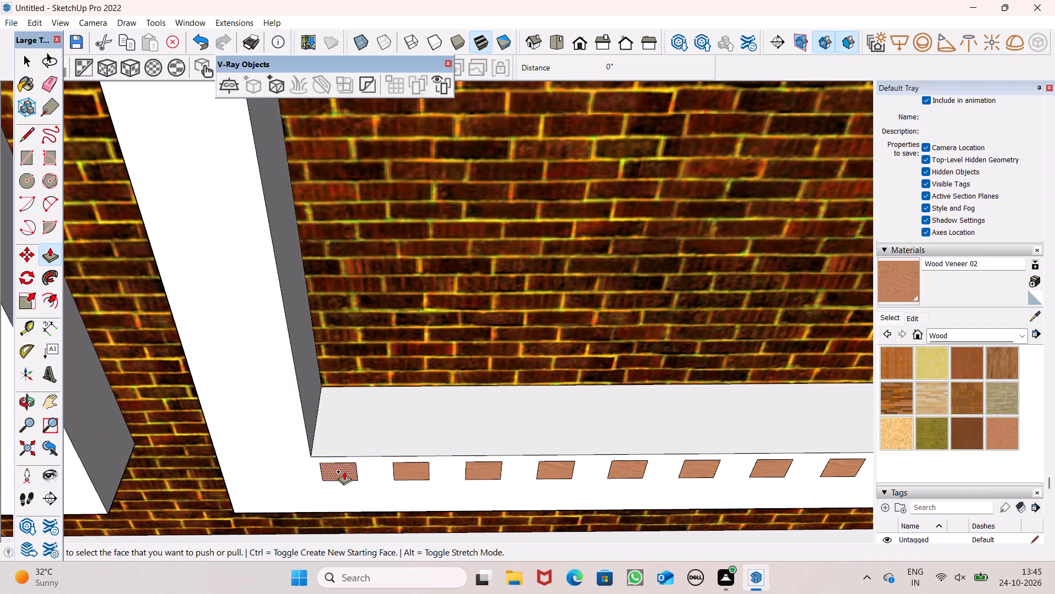
left_click_drag(343, 471, 346, 485)
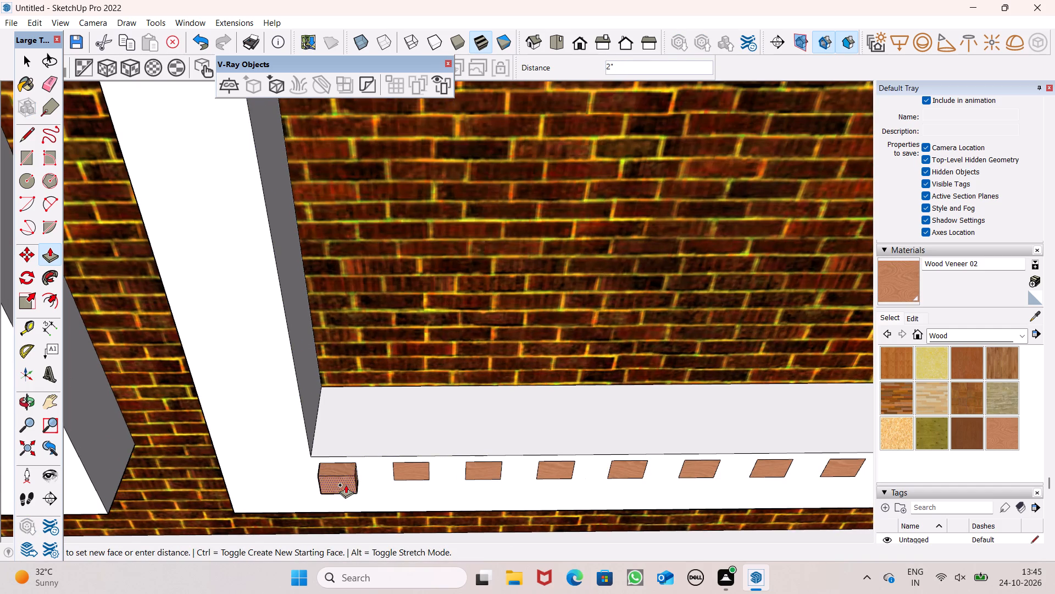
left_click_drag(346, 485, 345, 486)
left_click_drag(400, 474, 364, 493)
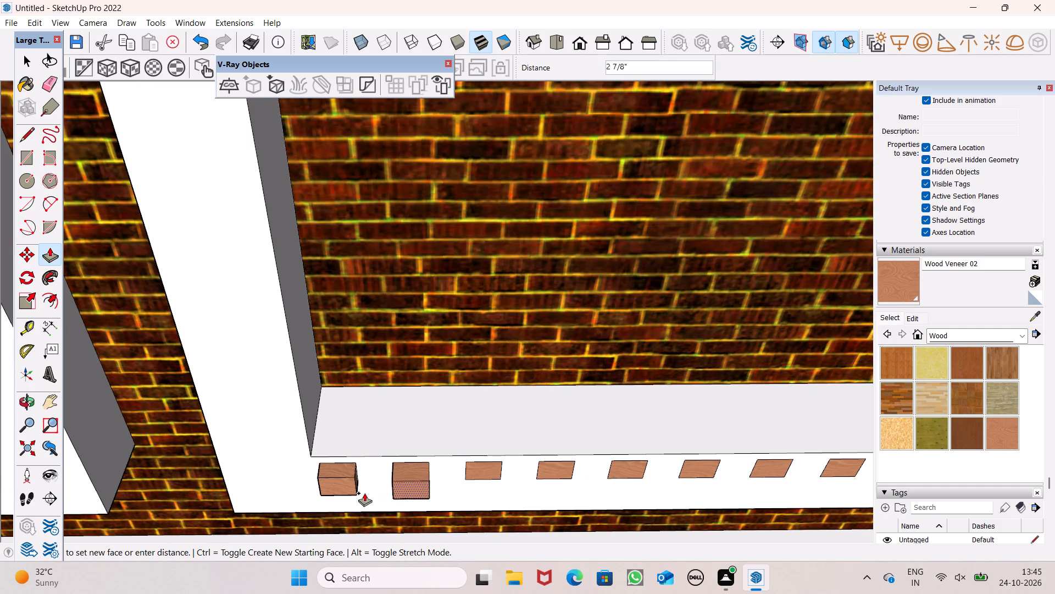
left_click_drag(364, 493, 353, 492)
Push/Pull the third and fourth wood rectangles outward 2 1/4", level with the blocks already raised.
scroll(260, 478, "down", 3)
scroll(429, 503, "up", 6)
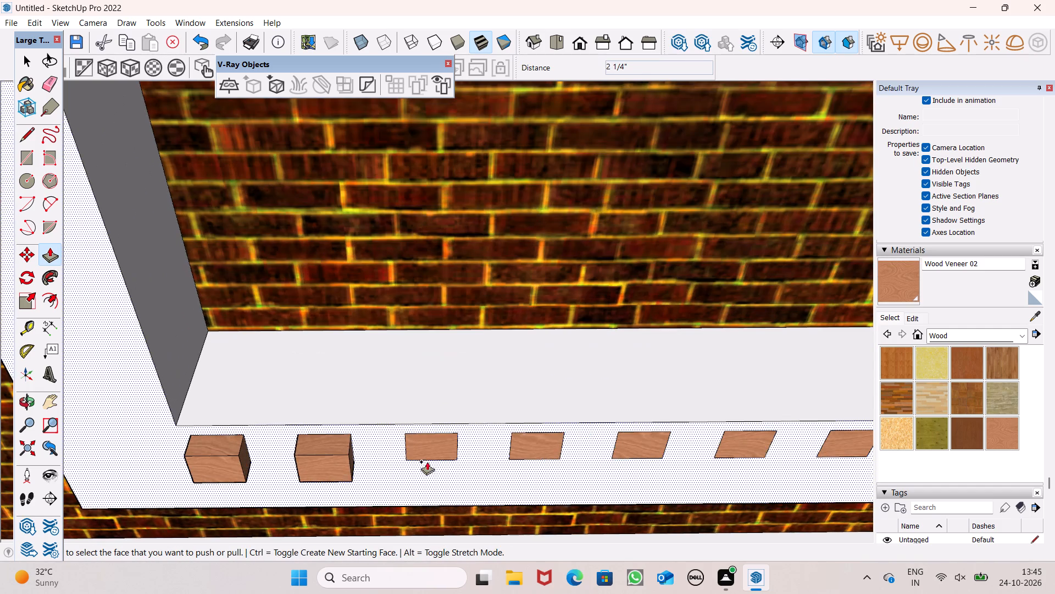
left_click_drag(427, 458, 343, 477)
scroll(298, 474, "down", 5)
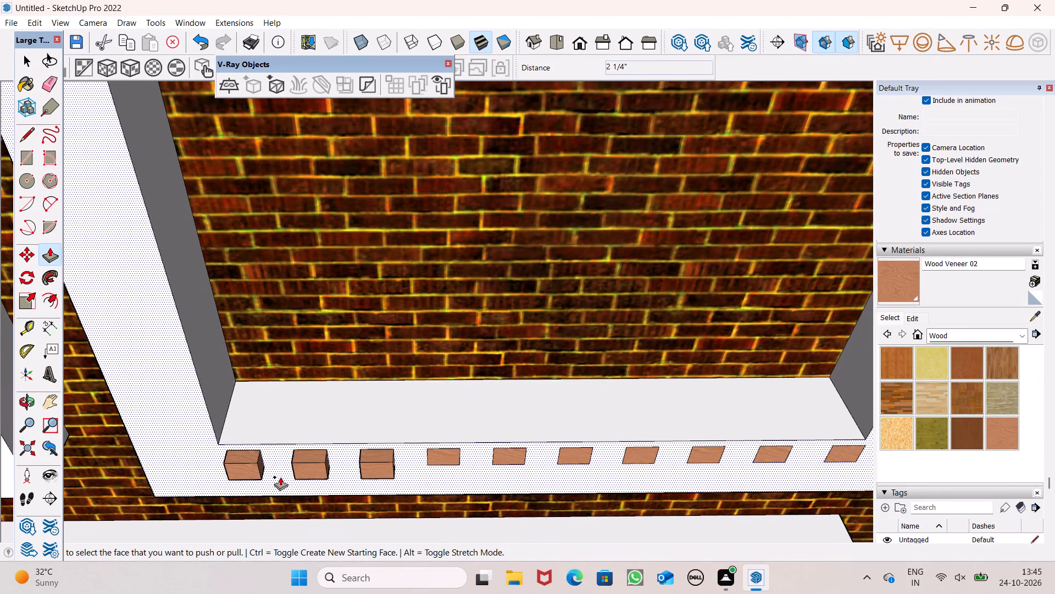
scroll(280, 477, "down", 1)
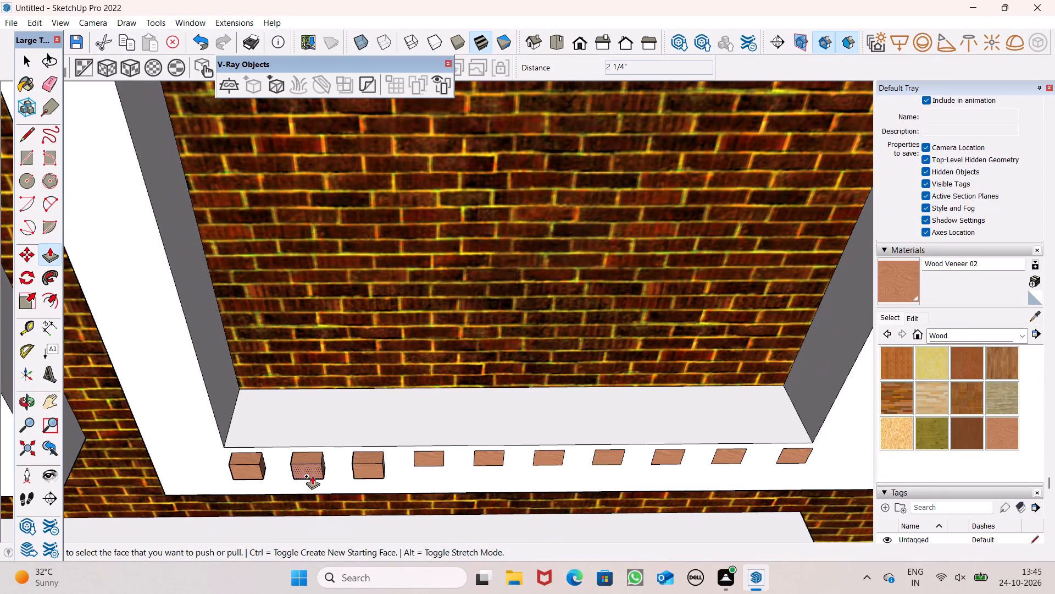
scroll(193, 471, "down", 2)
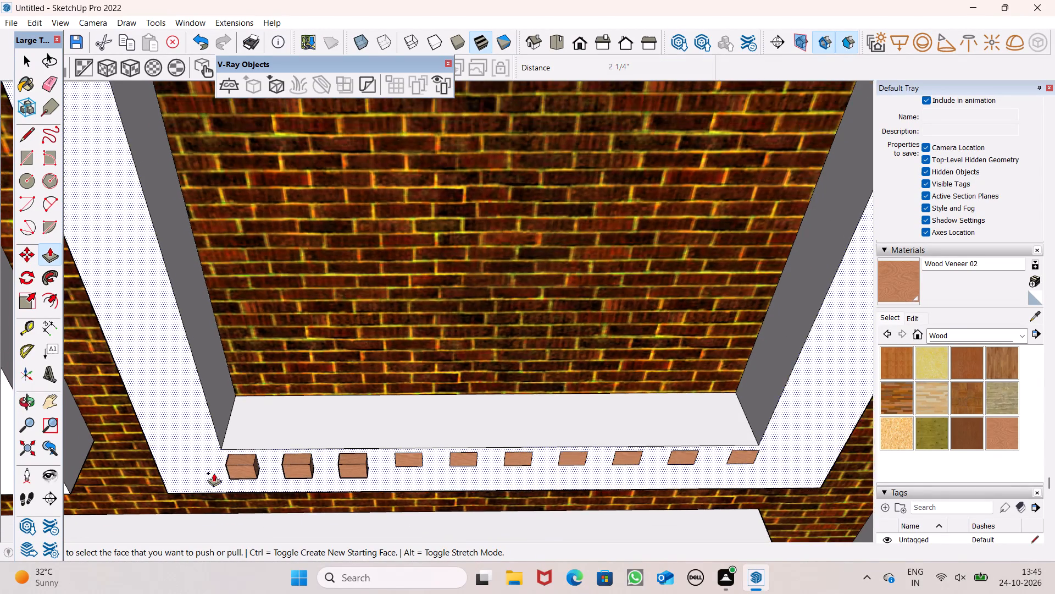
scroll(345, 468, "up", 4)
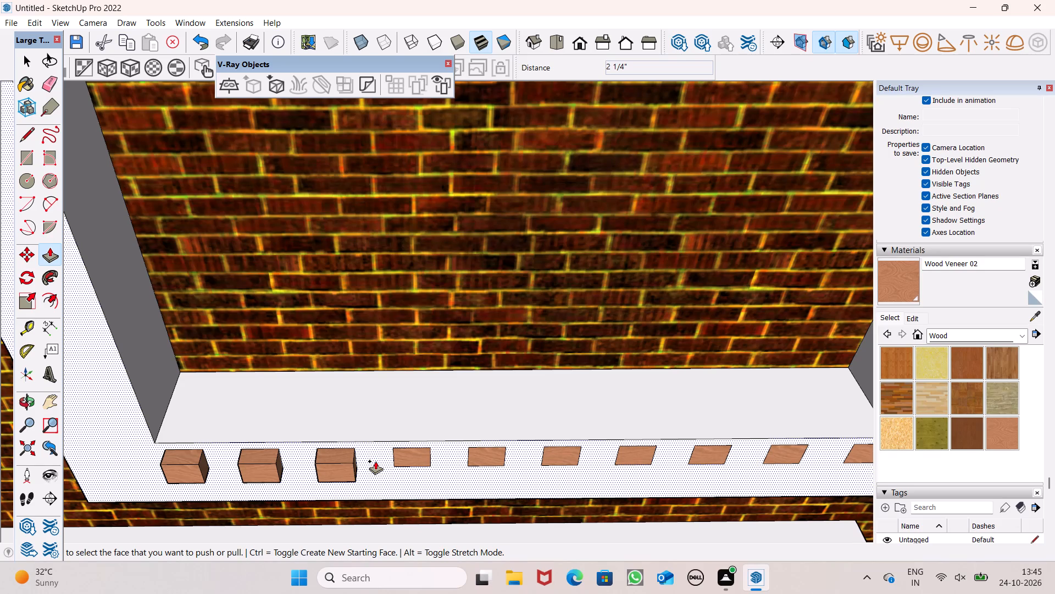
scroll(268, 470, "down", 2)
scroll(341, 477, "up", 5)
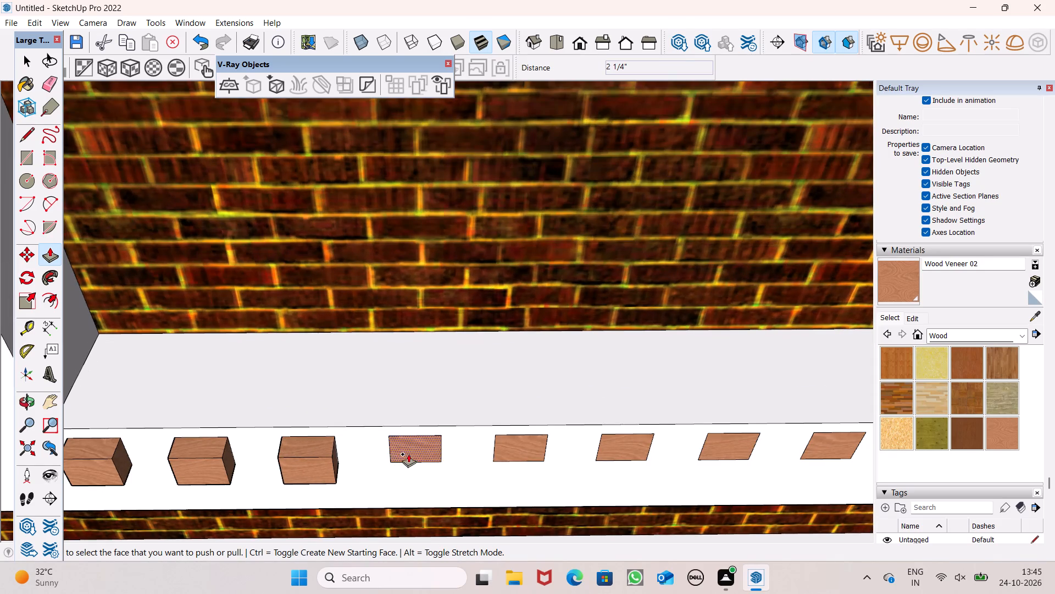
left_click_drag(408, 453, 329, 481)
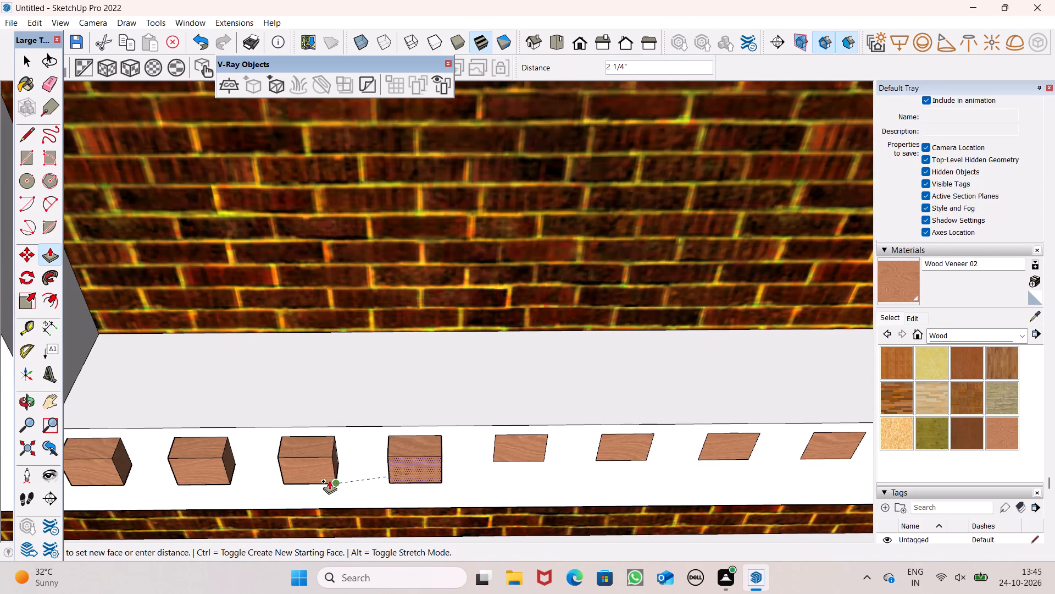
left_click_drag(329, 481, 326, 481)
Push/Pull the fifth, sixth and seventh wood rectangles outward 2 1/4", matching the neighbouring blocks.
scroll(288, 465, "down", 6)
scroll(238, 459, "down", 4)
scroll(403, 468, "up", 5)
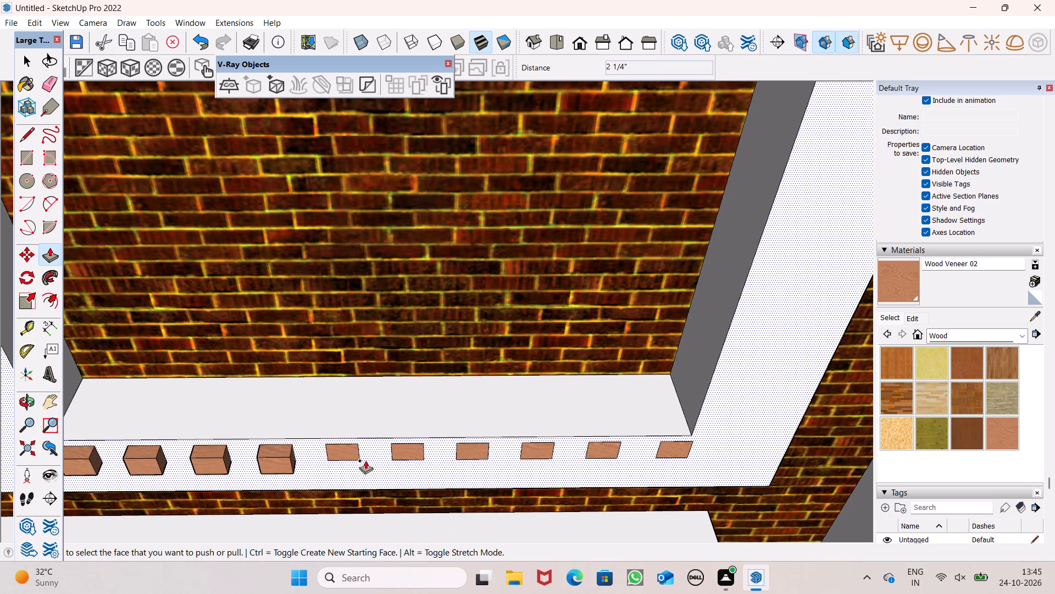
scroll(359, 453, "up", 5)
scroll(303, 456, "up", 1)
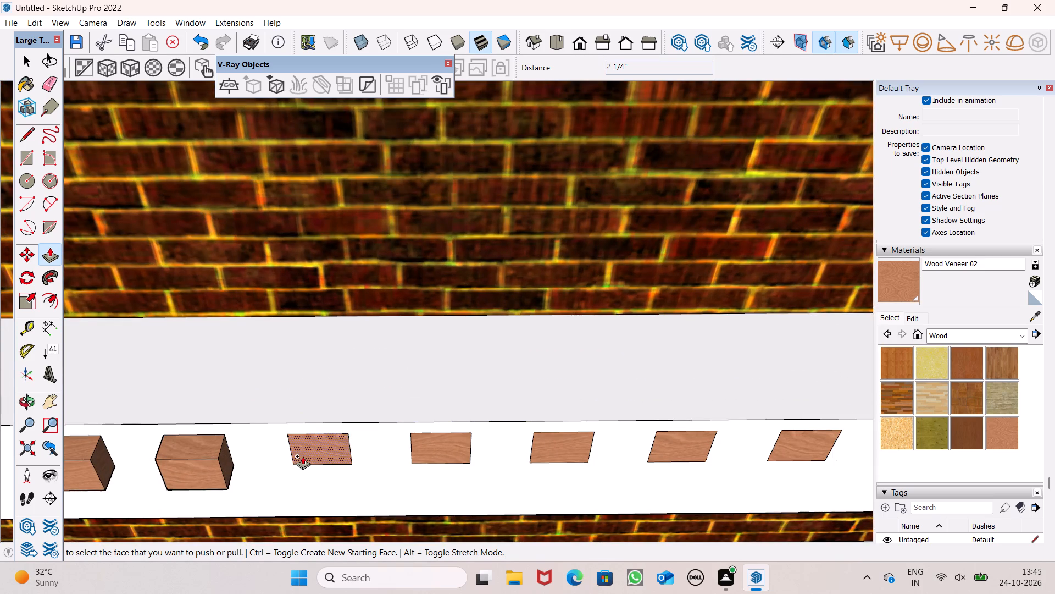
left_click_drag(303, 454, 215, 483)
scroll(213, 458, "down", 4)
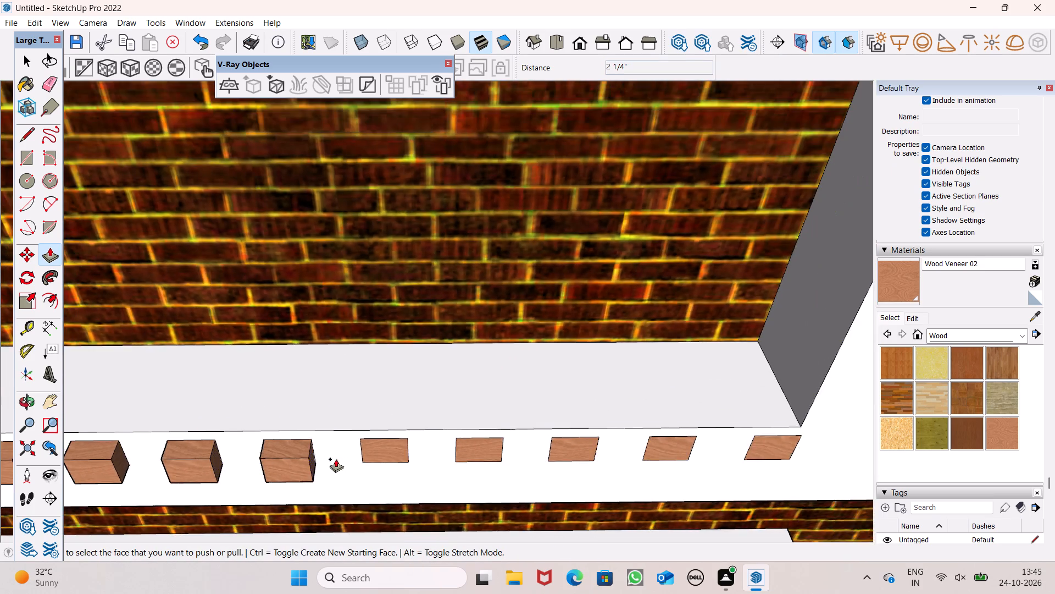
scroll(362, 459, "up", 4)
left_click_drag(380, 457, 282, 490)
scroll(274, 460, "down", 6)
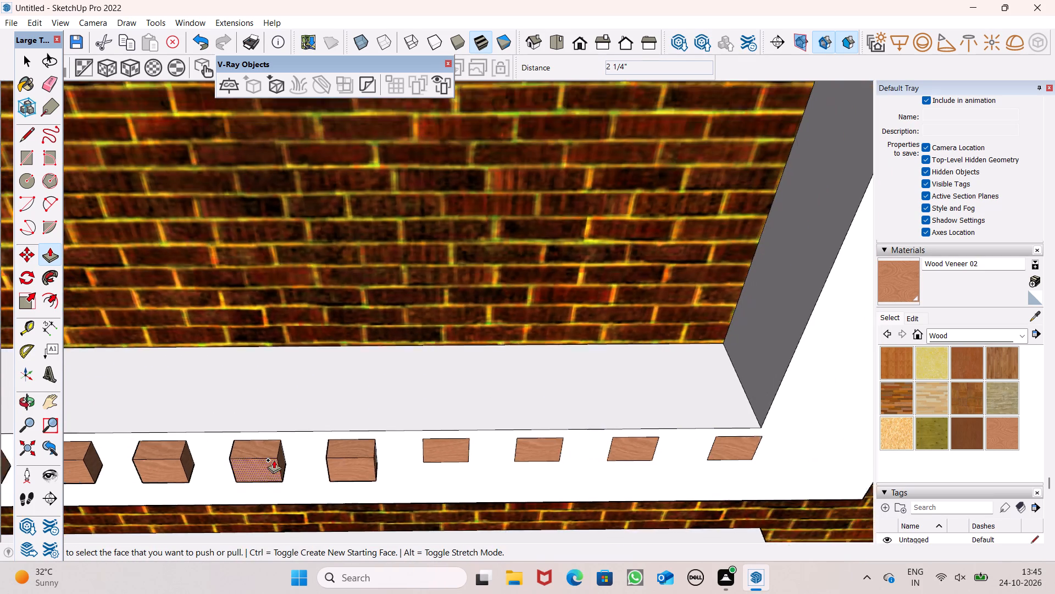
scroll(417, 460, "up", 4)
left_click_drag(424, 457, 338, 491)
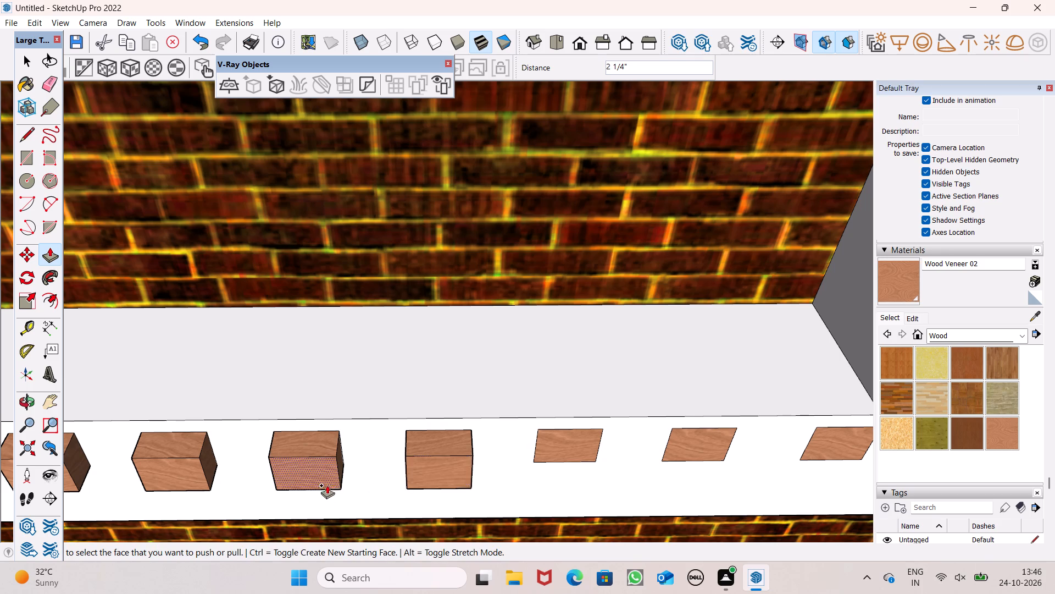
Push/Pull the last three wood rectangles of the row outward 2 1/4", matching the other blocks.
scroll(292, 480, "down", 5)
scroll(485, 481, "up", 5)
left_click_drag(451, 453, 347, 482)
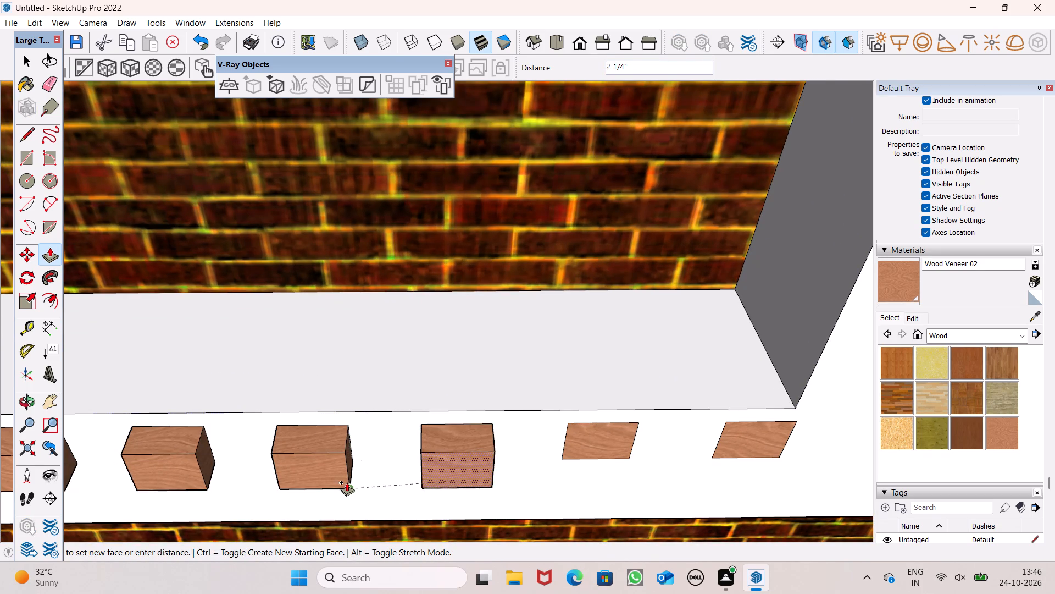
left_click_drag(347, 482, 346, 482)
scroll(351, 470, "down", 6)
scroll(490, 458, "up", 2)
left_click_drag(492, 456, 492, 459)
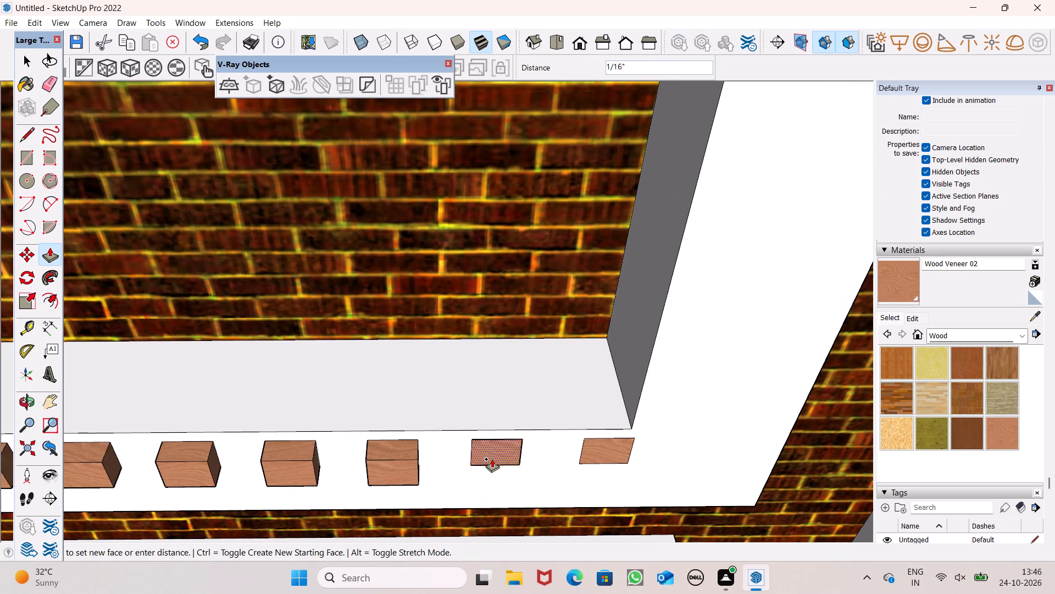
left_click_drag(492, 459, 405, 483)
left_click_drag(613, 460, 525, 486)
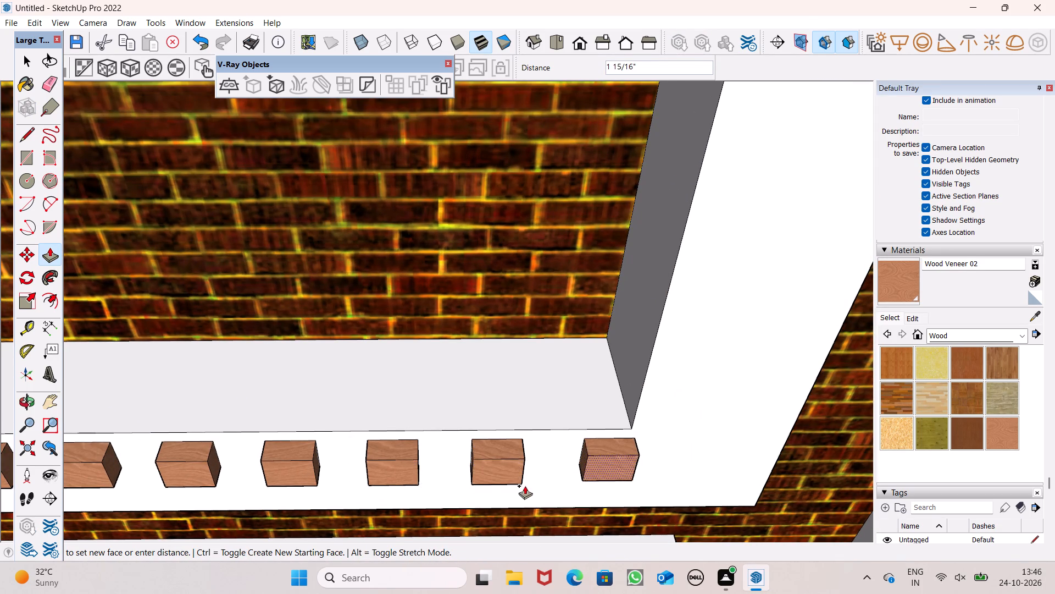
left_click_drag(525, 486, 512, 479)
Examine the row of wood blocks along the tall frame's bottom bar from several angles.
scroll(641, 420, "down", 6)
middle_click_drag(577, 447, 626, 216)
scroll(612, 302, "down", 3)
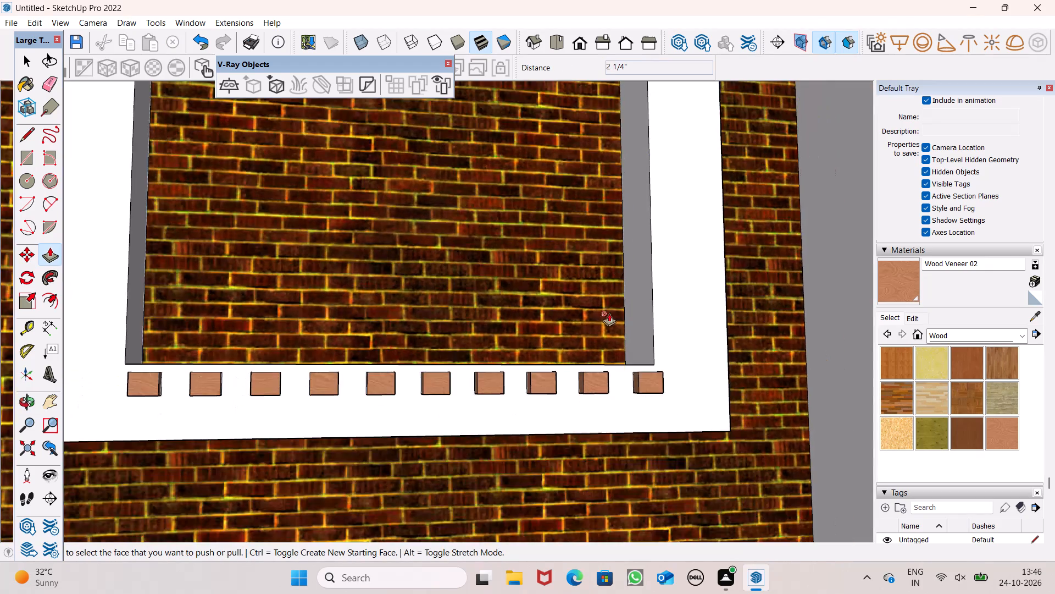
scroll(549, 327, "down", 4)
middle_click_drag(492, 431, 476, 525)
scroll(388, 461, "down", 5)
middle_click_drag(389, 484, 377, 593)
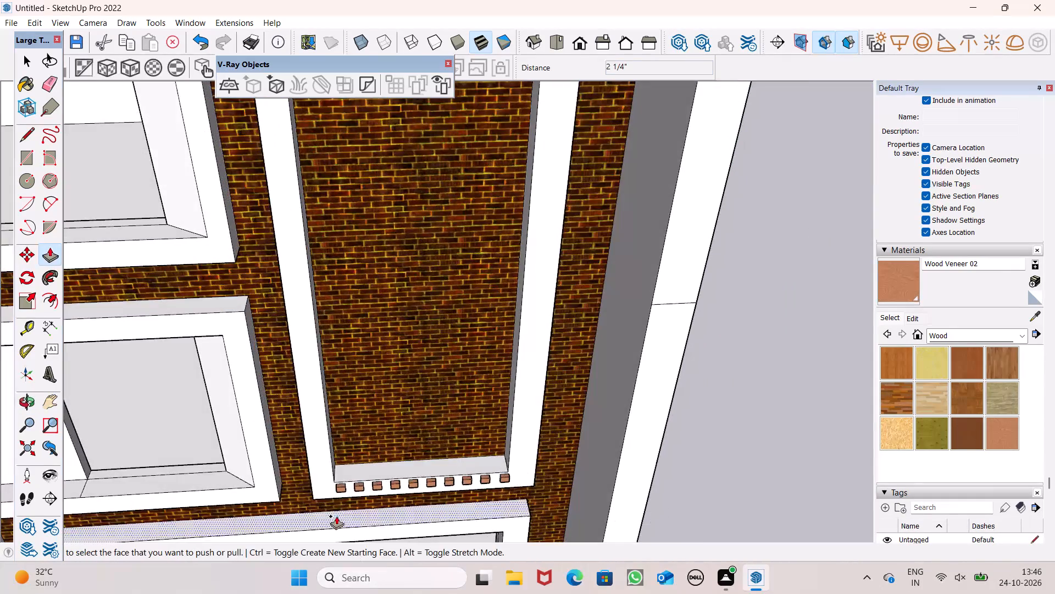
scroll(334, 500, "up", 7)
scroll(382, 516, "down", 6)
scroll(347, 521, "up", 7)
scroll(353, 488, "down", 4)
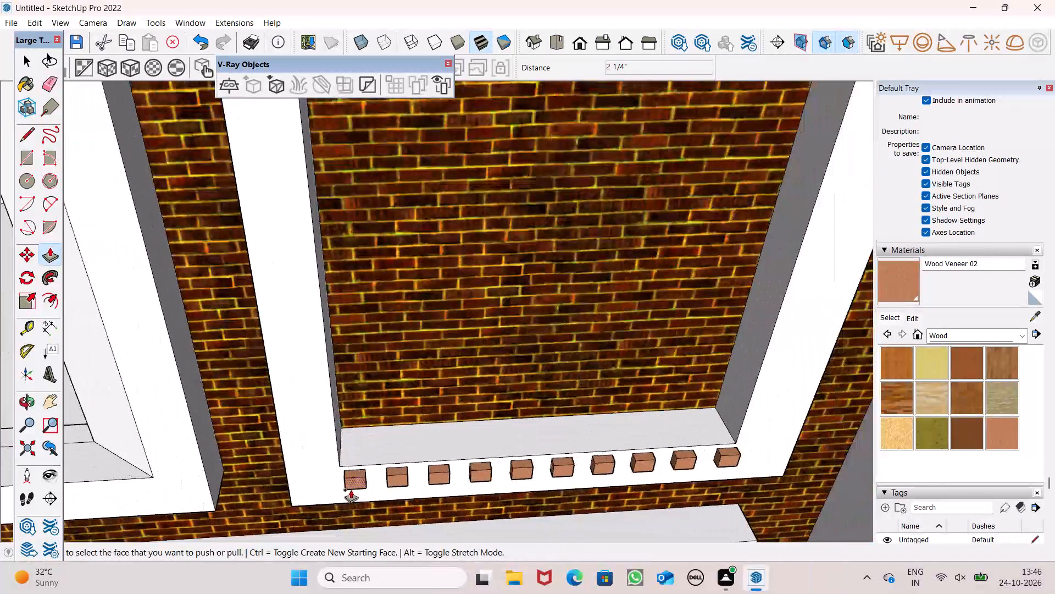
Push/Pull the top face of the first wood block on the tall frame's bottom bar upward about 3' 7/16".
scroll(429, 407, "down", 4)
middle_click_drag(539, 430, 525, 520)
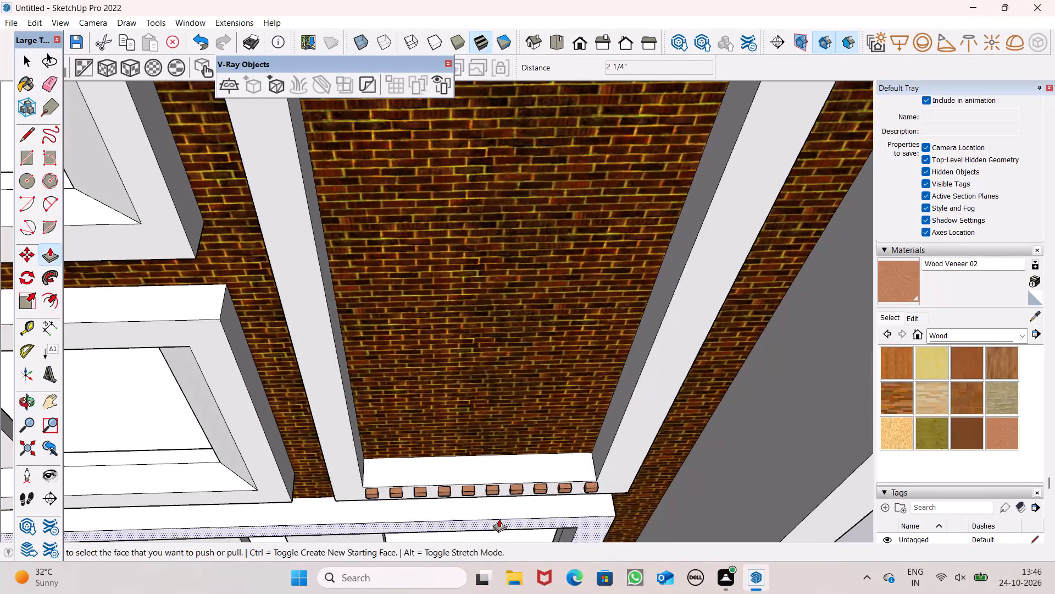
scroll(365, 486, "up", 13)
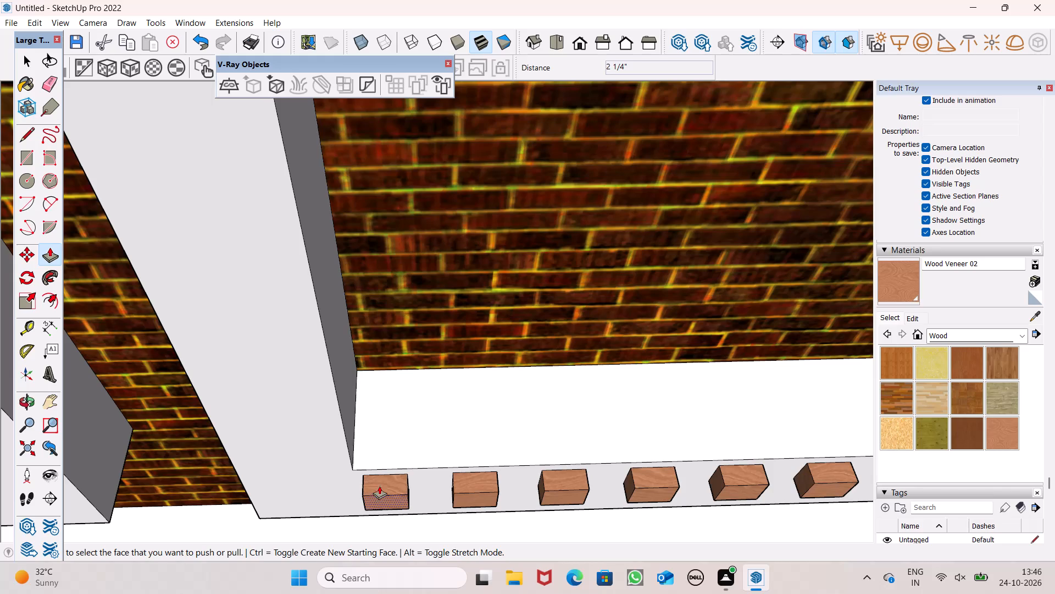
left_click_drag(379, 486, 385, 425)
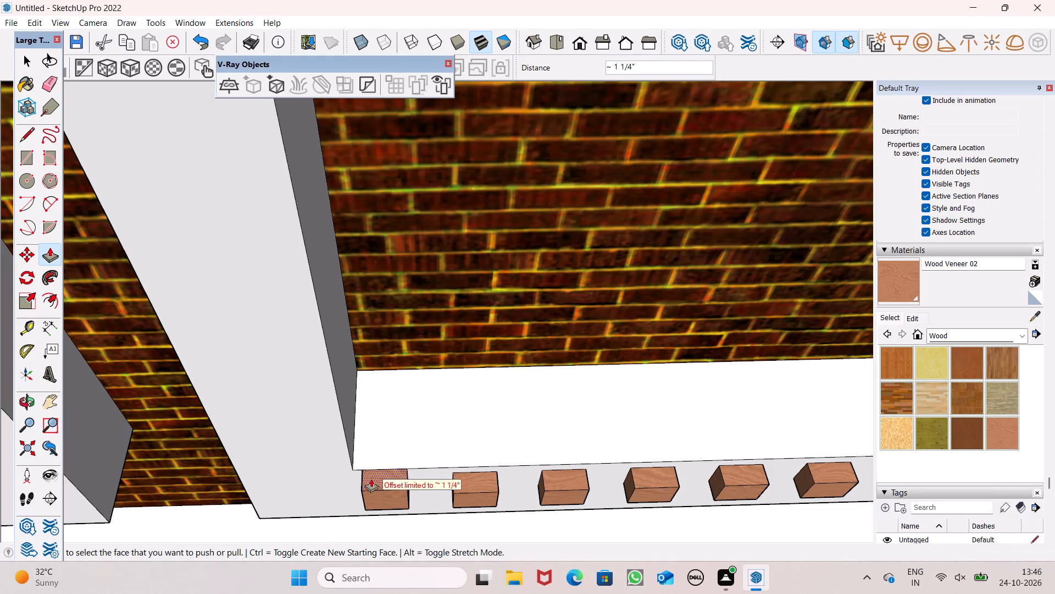
left_click_drag(371, 479, 334, 225)
Push/Pull the first wood post's top end a further 8' 10 1/8" or so up the frame opening.
scroll(435, 398, "down", 10)
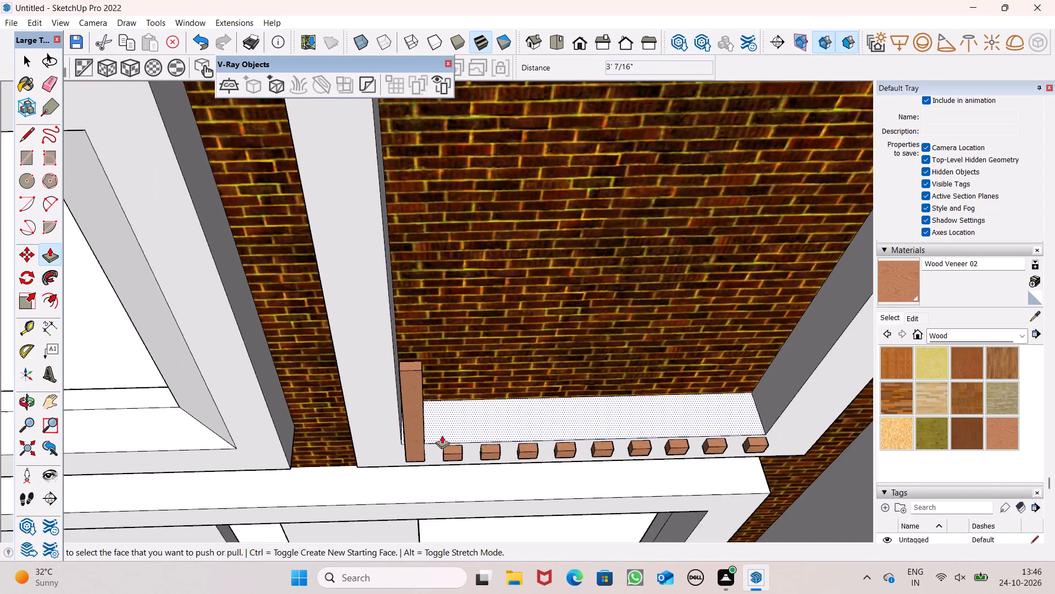
scroll(442, 435, "down", 3)
middle_click_drag(434, 420, 442, 504)
scroll(399, 415, "up", 2)
scroll(447, 497, "down", 6)
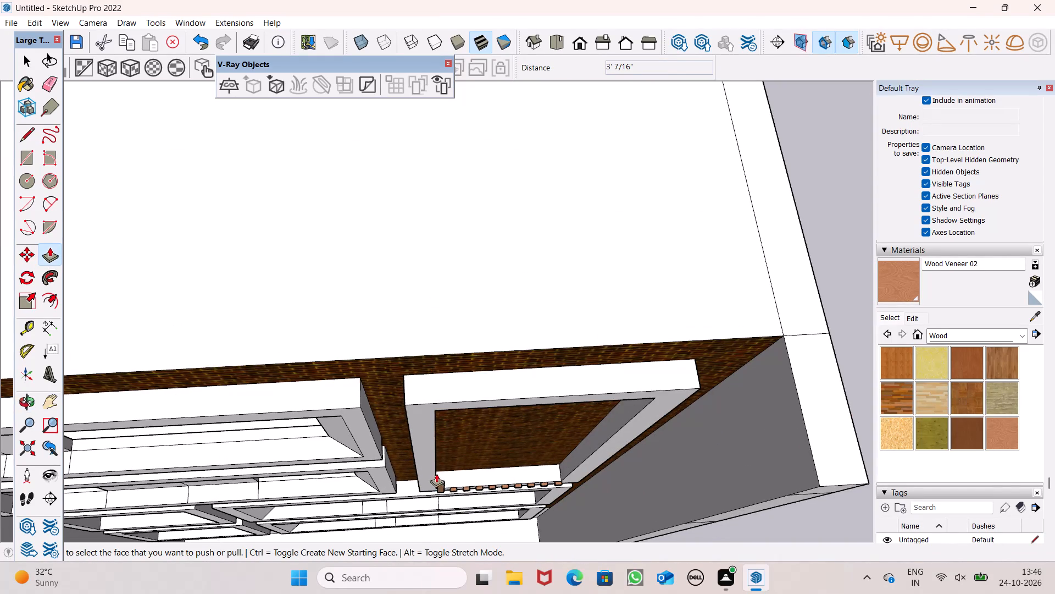
scroll(437, 480, "up", 13)
left_click_drag(451, 496, 453, 481)
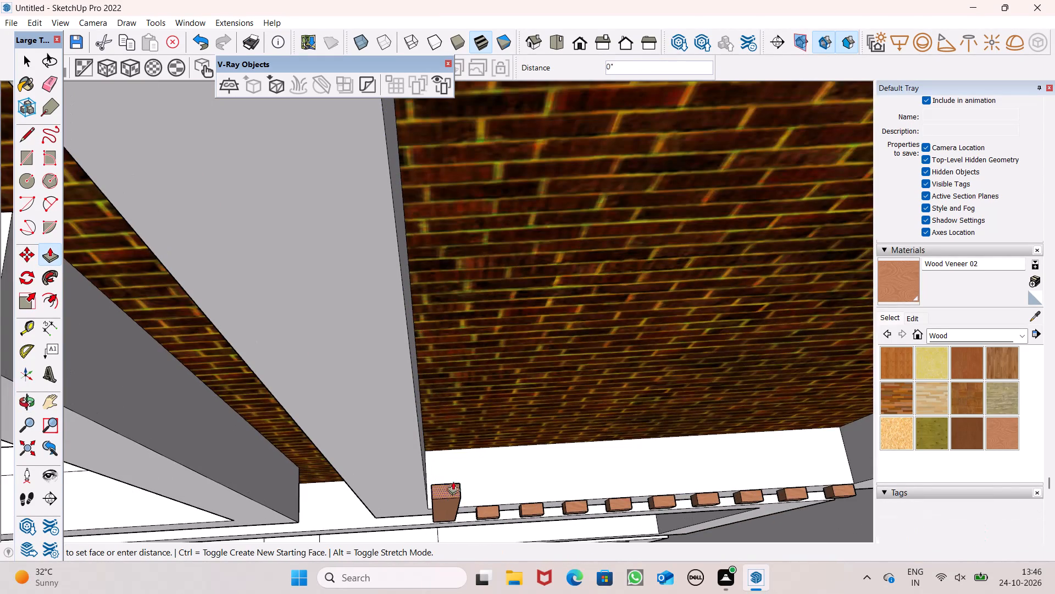
left_click_drag(453, 481, 553, 0)
Push/Pull the first wood post's top end about 7' 1 13/16" more toward the tall frame's top bar.
scroll(508, 373, "down", 12)
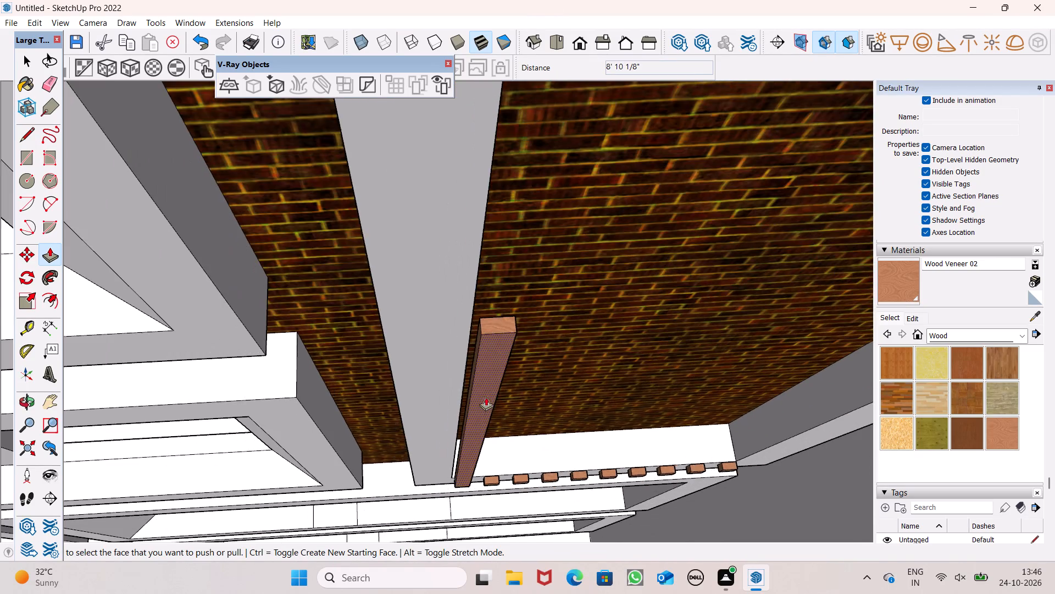
scroll(485, 401, "down", 8)
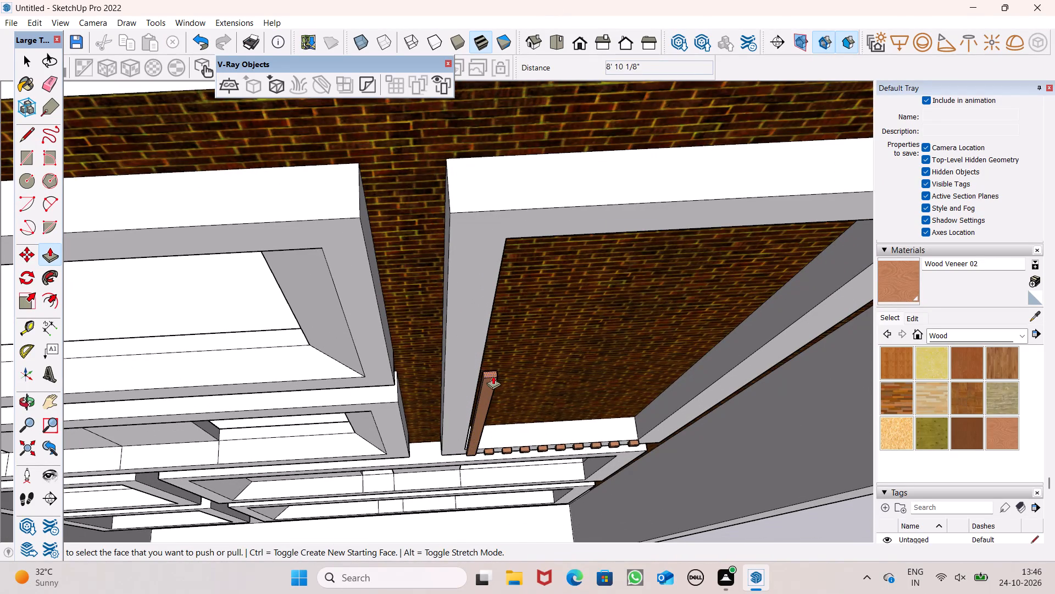
middle_click_drag(523, 404, 515, 482)
scroll(517, 482, "up", 1)
middle_click_drag(497, 440, 449, 113)
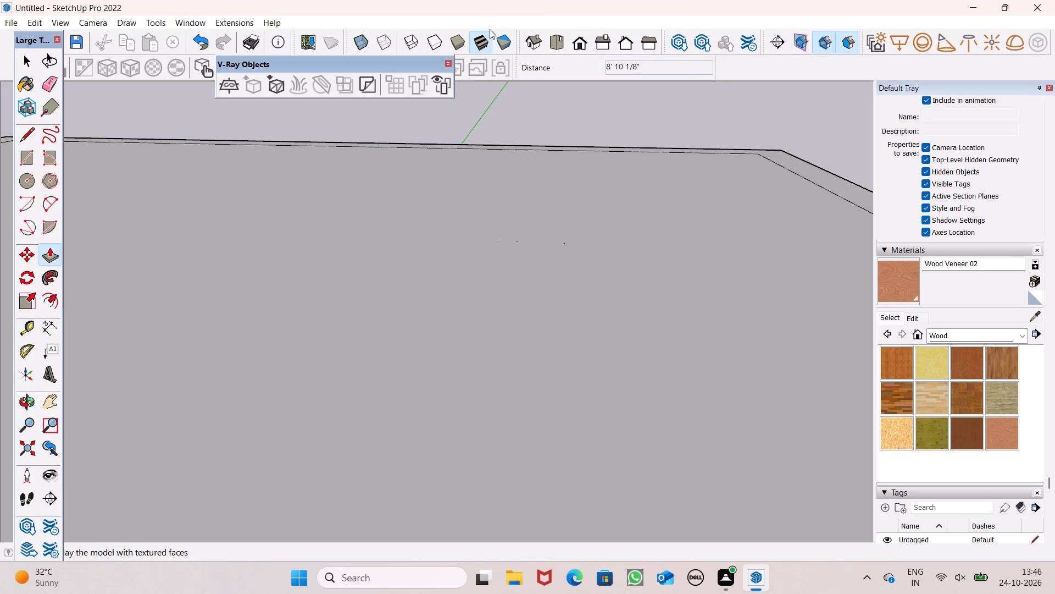
left_click(551, 41)
left_click(574, 45)
scroll(530, 246, "down", 7)
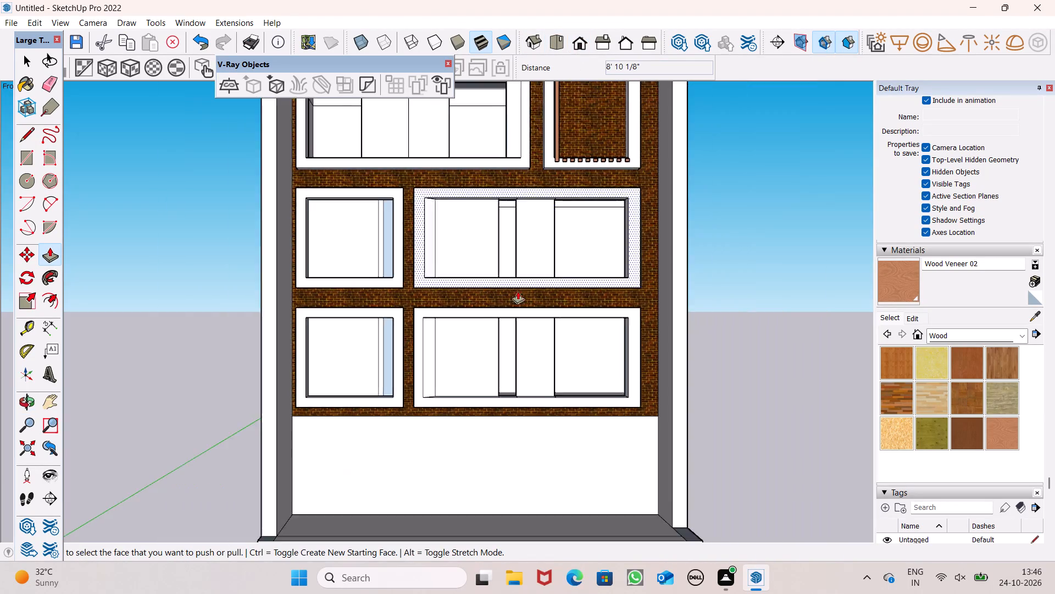
scroll(518, 291, "down", 5)
middle_click_drag(516, 330, 472, 592)
scroll(637, 317, "up", 7)
scroll(549, 261, "up", 1)
middle_click_drag(547, 261, 529, 318)
scroll(537, 279, "up", 2)
middle_click_drag(529, 276, 486, 339)
scroll(490, 341, "up", 1)
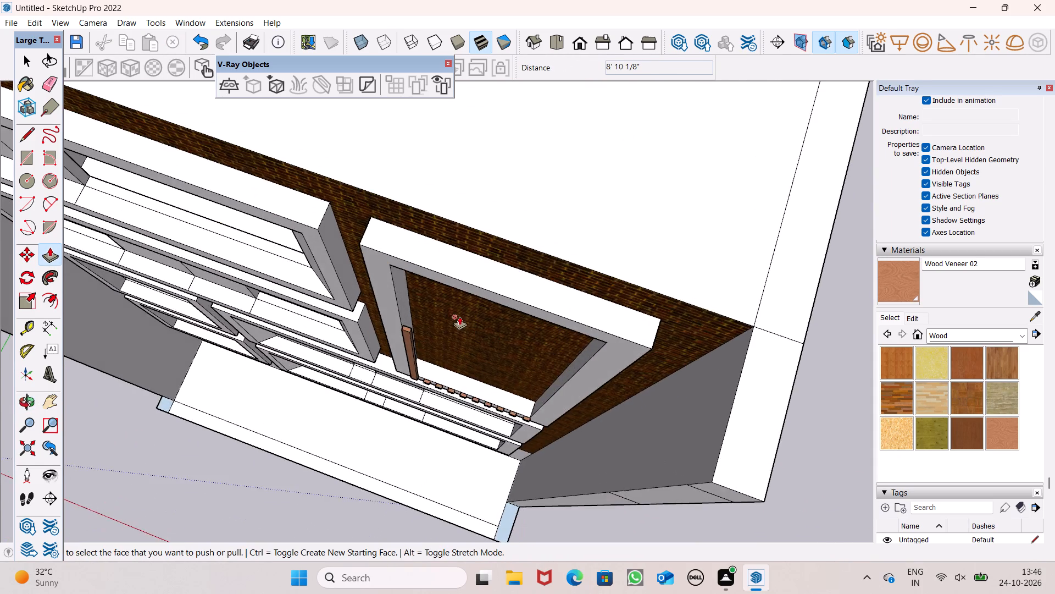
scroll(452, 313, "up", 6)
left_click_drag(367, 334, 370, 312)
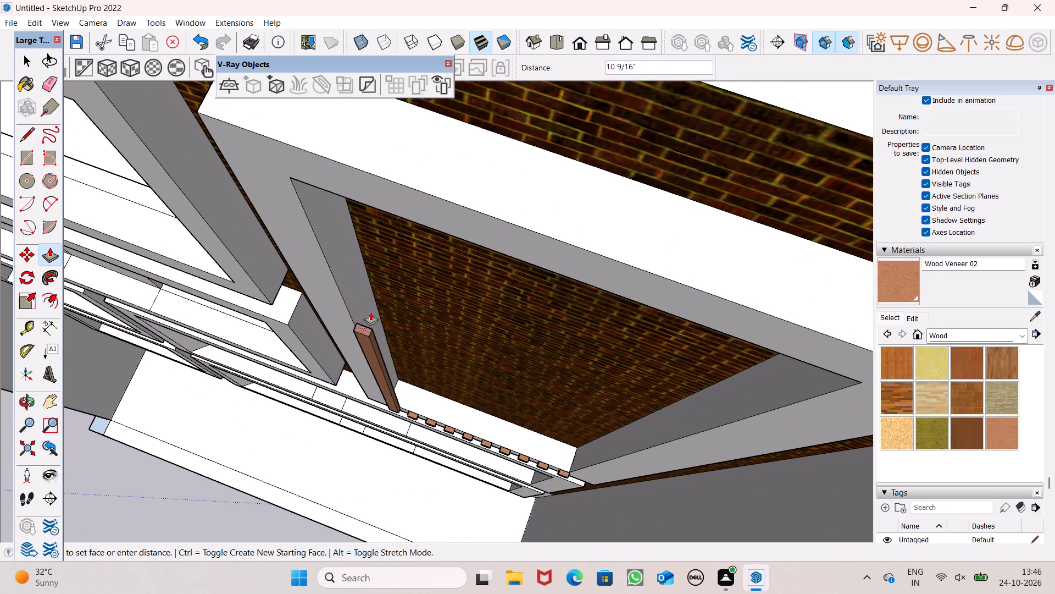
left_click_drag(370, 312, 390, 205)
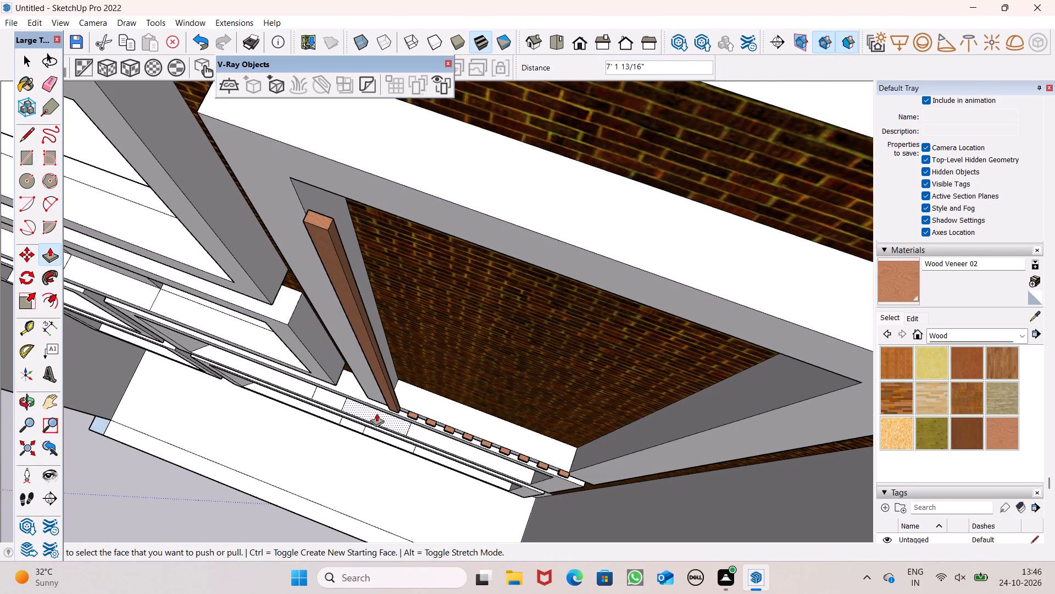
Push/Pull the second wood block's top face upward about 12' 1 7/8", and extend it about 5' 1 1/2" more.
left_click_drag(411, 414, 411, 367)
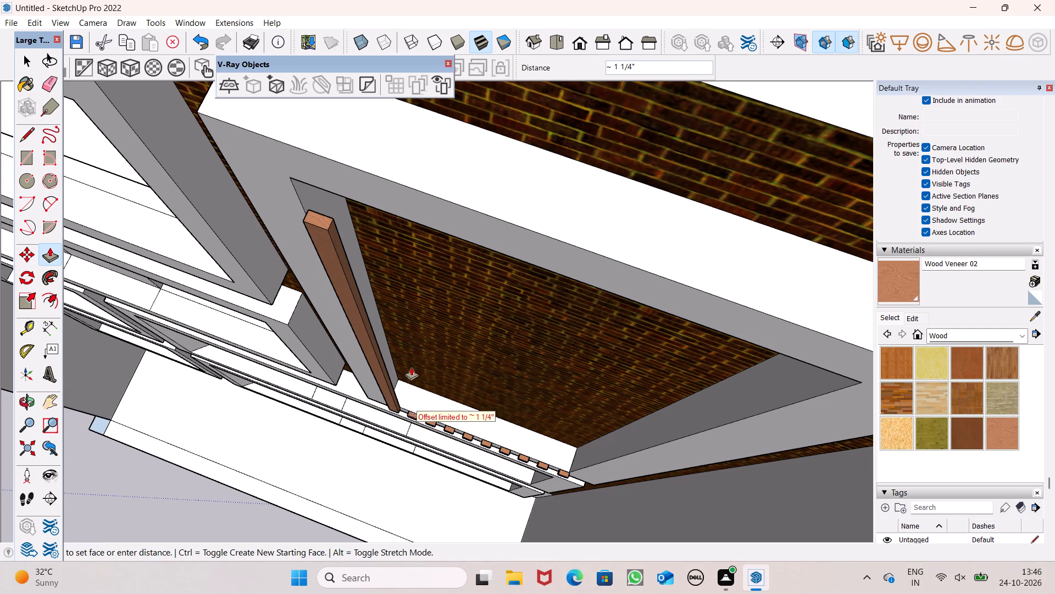
left_click_drag(411, 367, 409, 388)
scroll(416, 398, "up", 6)
left_click_drag(410, 430, 421, 354)
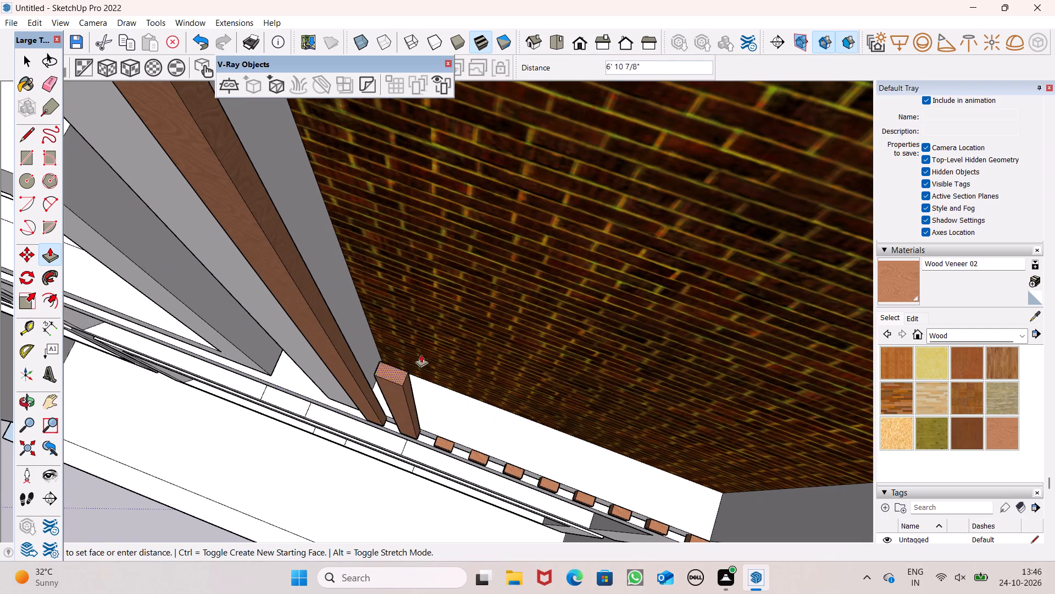
left_click_drag(421, 354, 393, 138)
scroll(466, 319, "down", 5)
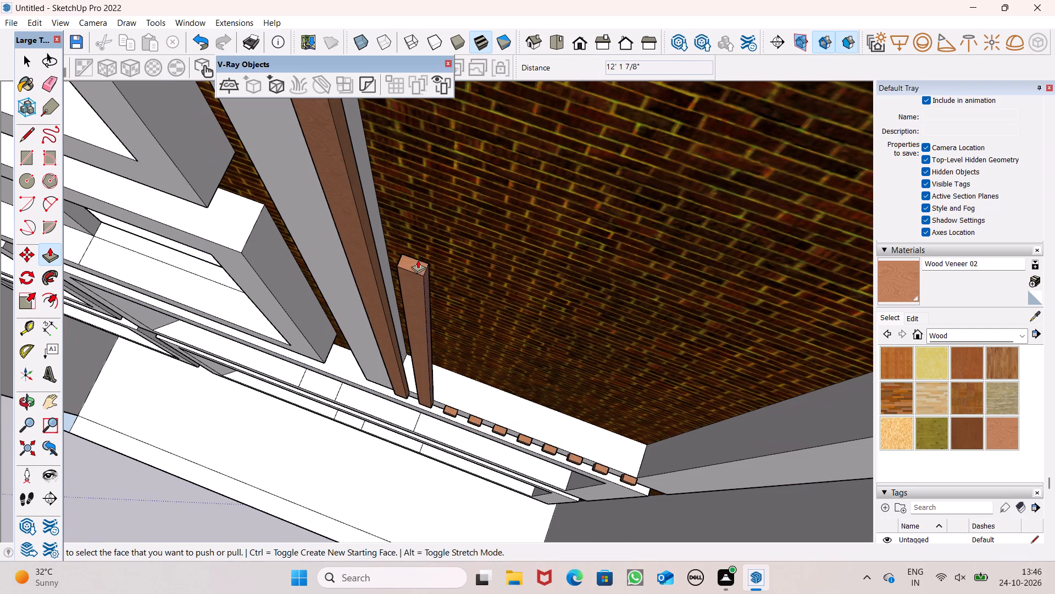
left_click_drag(418, 260, 470, 53)
Push/Pull the top faces of the third and fourth wood blocks upward about 2' 6 7/16" and 2' 11" respectively.
scroll(485, 455, "up", 3)
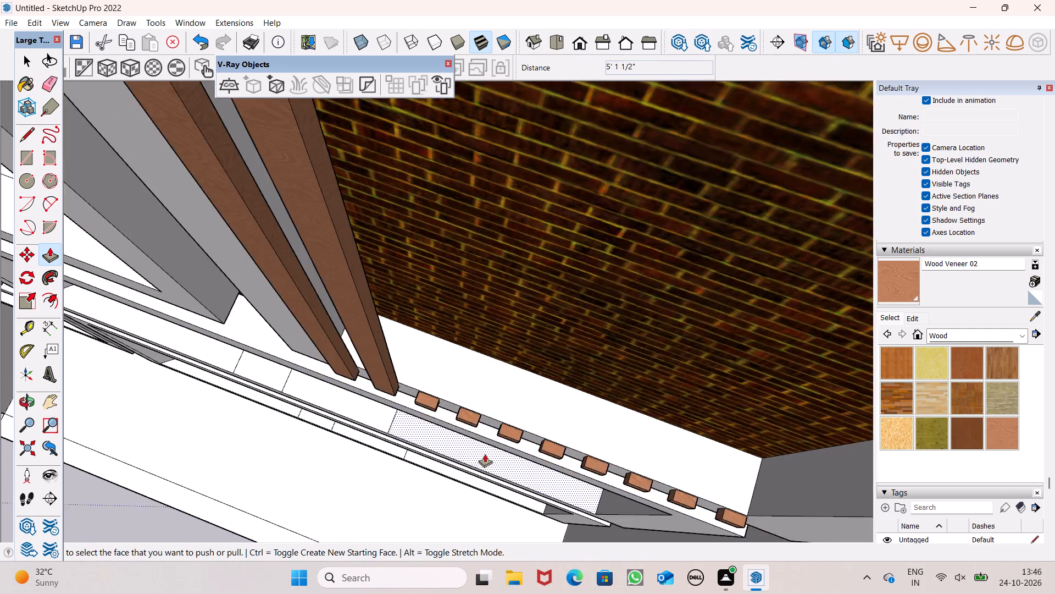
scroll(485, 454, "up", 5)
left_click_drag(288, 285, 269, 0)
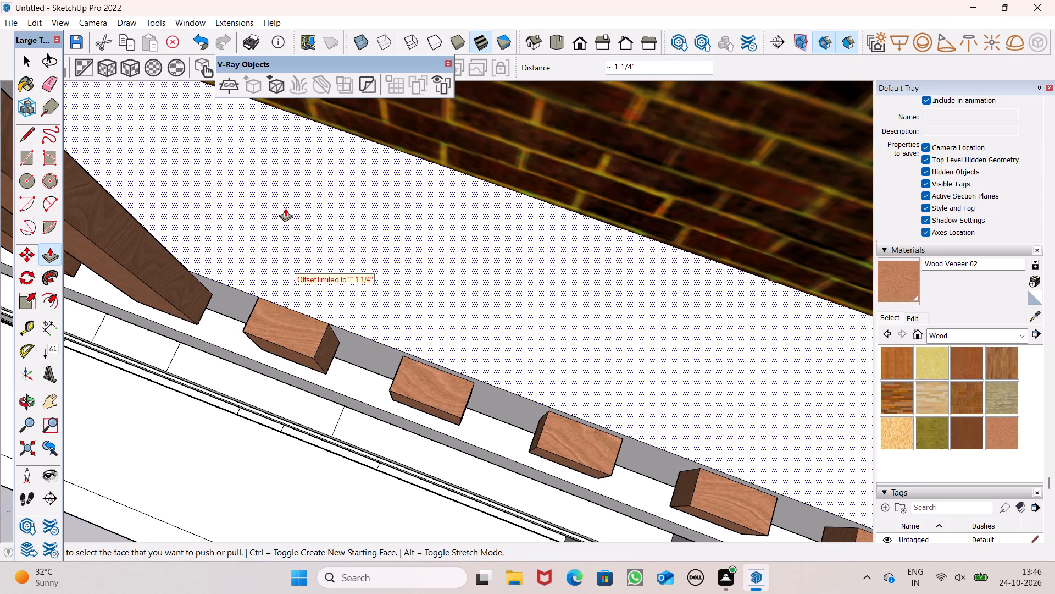
left_click_drag(286, 340, 0, 0)
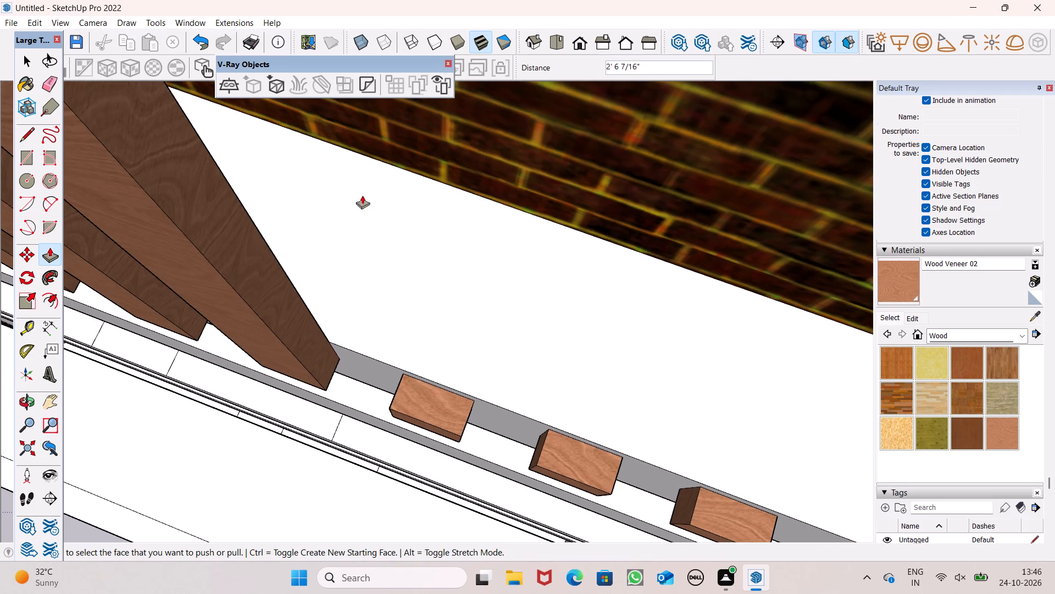
left_click_drag(412, 413, 337, 313)
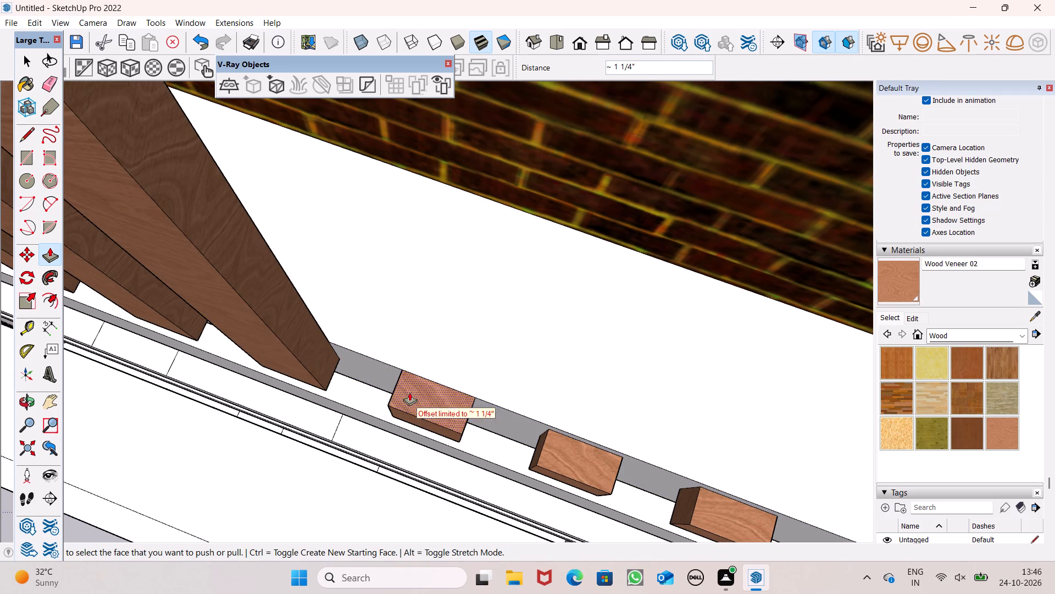
left_click_drag(410, 392, 168, 28)
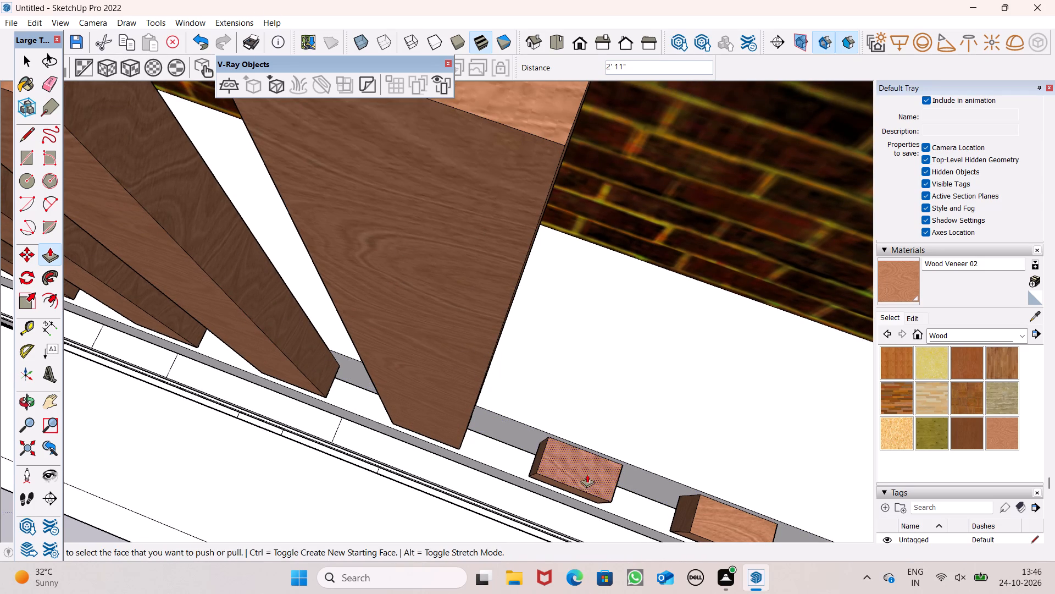
Push/Pull the top faces of the fifth and sixth wood blocks upward about 2' 11 11/16" and 1' 9 7/8" respectively.
left_click_drag(586, 475, 510, 237)
left_click_drag(577, 472, 504, 137)
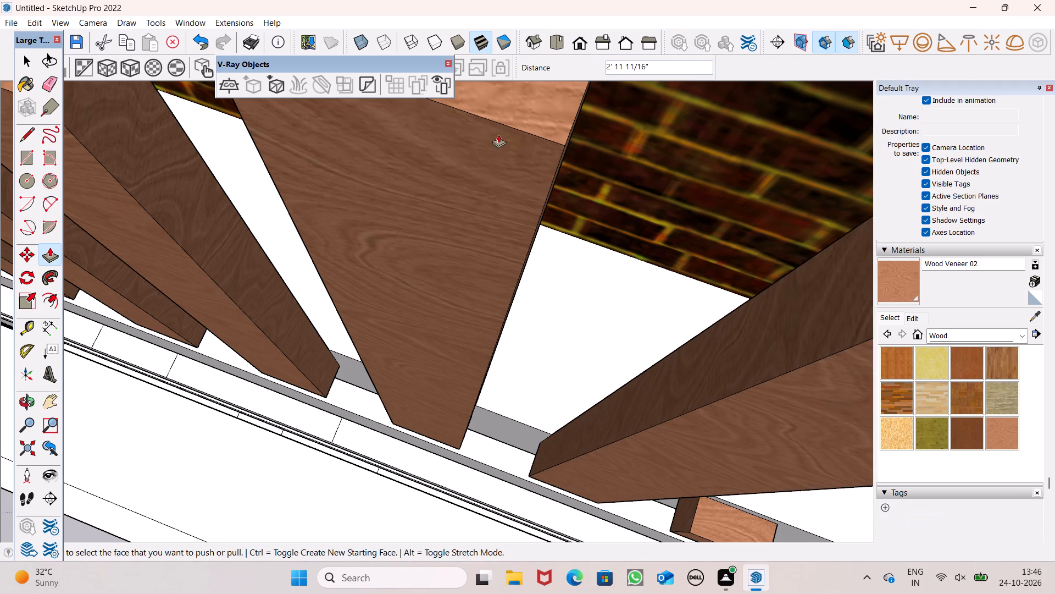
scroll(427, 331, "down", 6)
scroll(592, 453, "up", 3)
left_click_drag(592, 460, 609, 419)
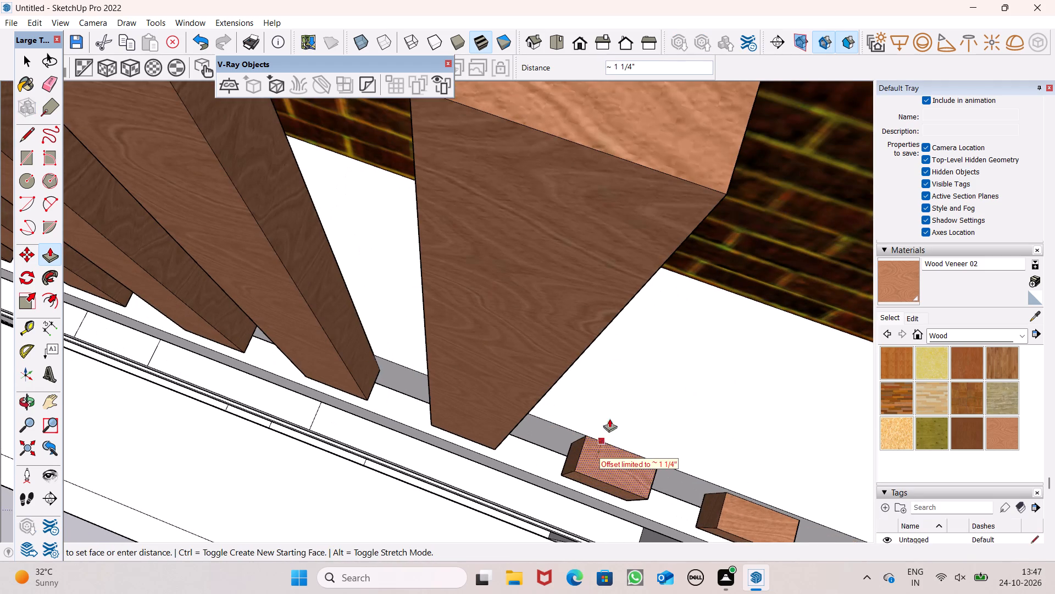
left_click_drag(609, 419, 616, 266)
left_click_drag(620, 474, 628, 301)
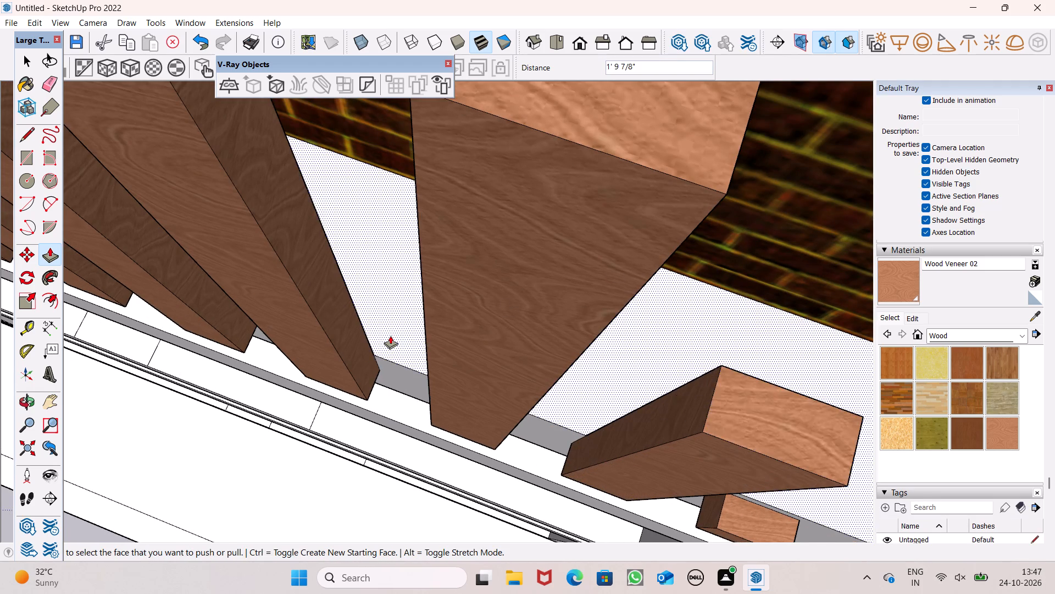
Push/Pull the top faces of the seventh and eighth wood blocks upward about 2' 6 5/8" and 2' 4 7/8" respectively.
scroll(390, 335, "down", 7)
scroll(613, 468, "up", 5)
left_click_drag(540, 410, 364, 338)
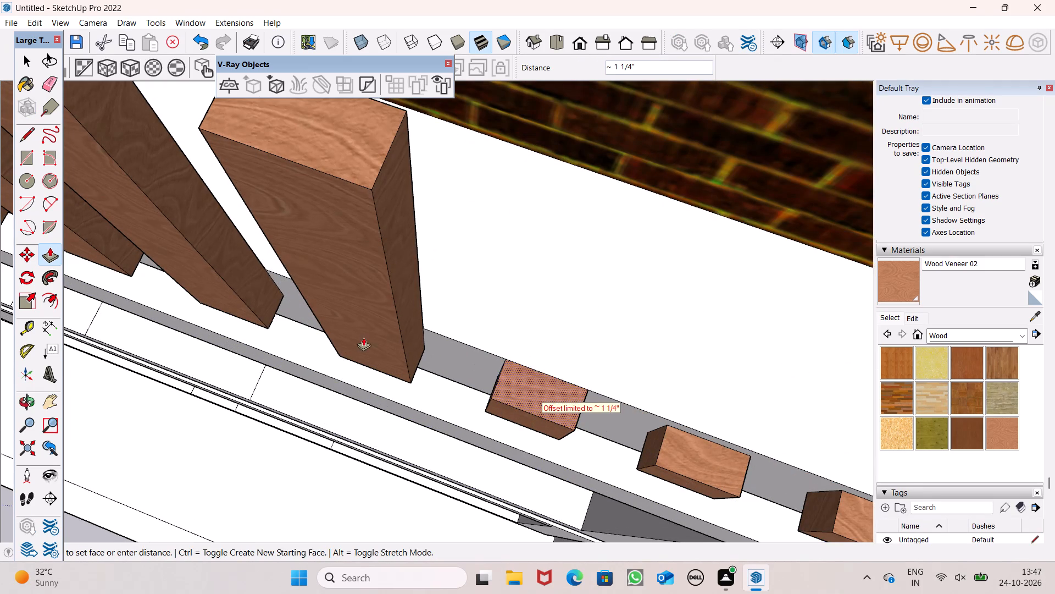
left_click_drag(514, 392, 612, 5)
scroll(504, 381, "down", 3)
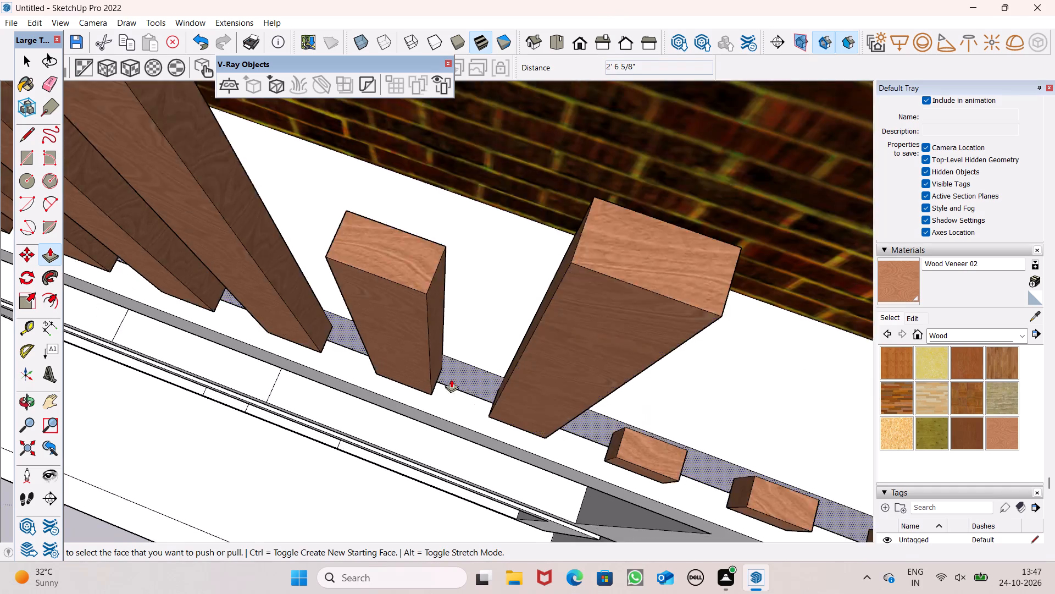
scroll(451, 379, "down", 3)
scroll(618, 367, "up", 5)
left_click_drag(583, 476, 590, 420)
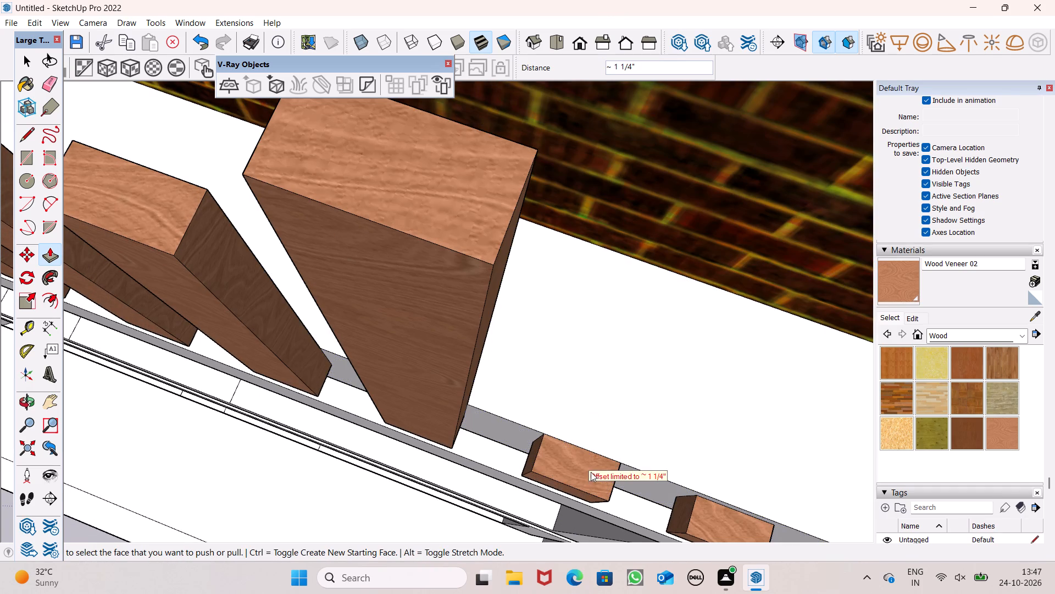
left_click_drag(590, 470, 614, 217)
left_click_drag(546, 468, 583, 265)
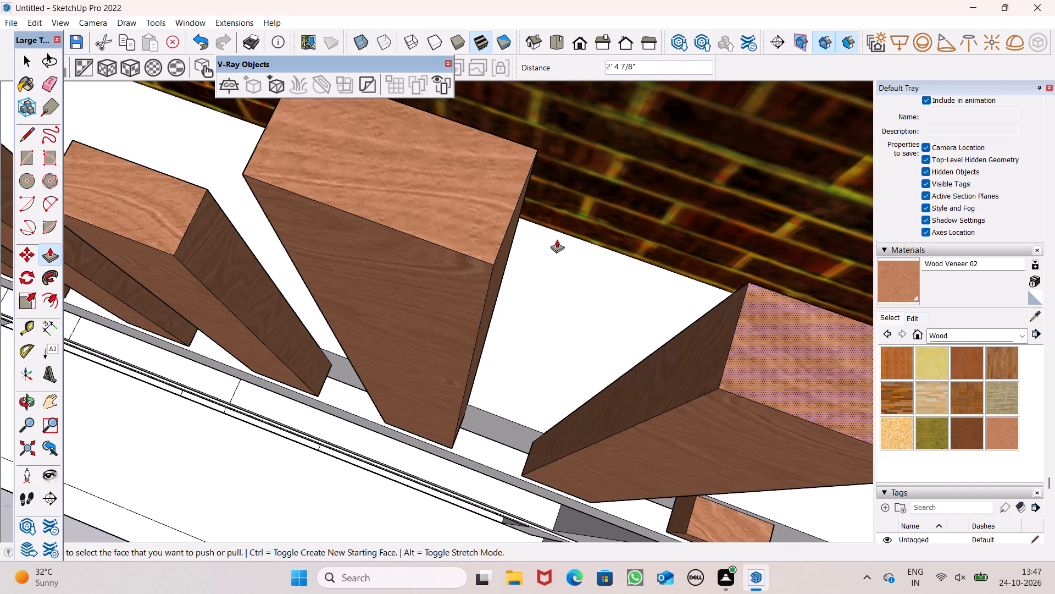
Push/Pull the top faces of the ninth and tenth wood blocks upward, raising the tenth about 4' 3 3/8".
scroll(273, 279, "down", 7)
scroll(469, 474, "up", 5)
scroll(409, 394, "down", 6)
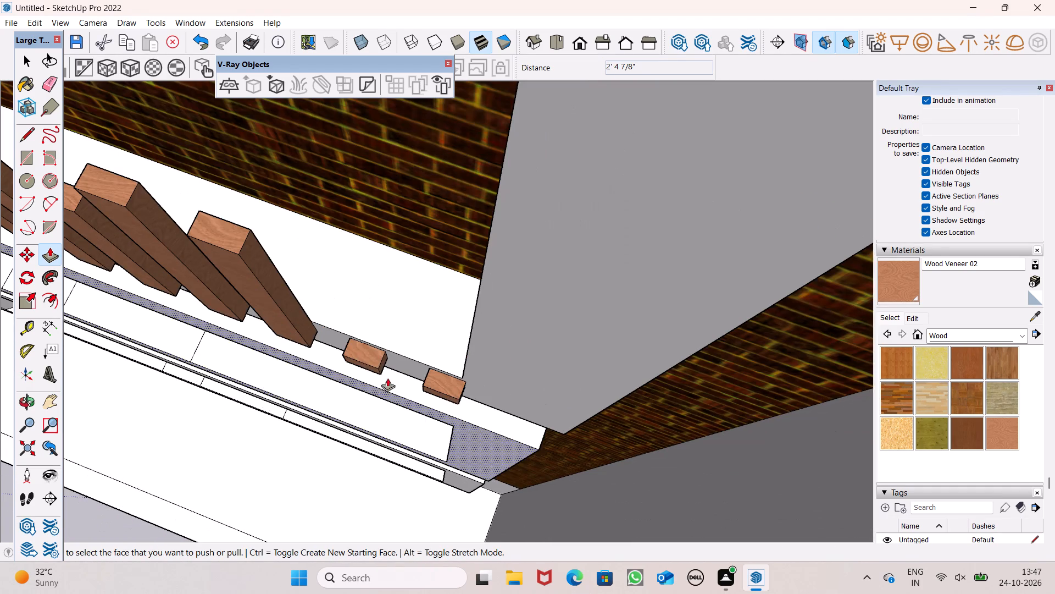
left_click_drag(365, 359, 332, 292)
left_click_drag(359, 349, 363, 291)
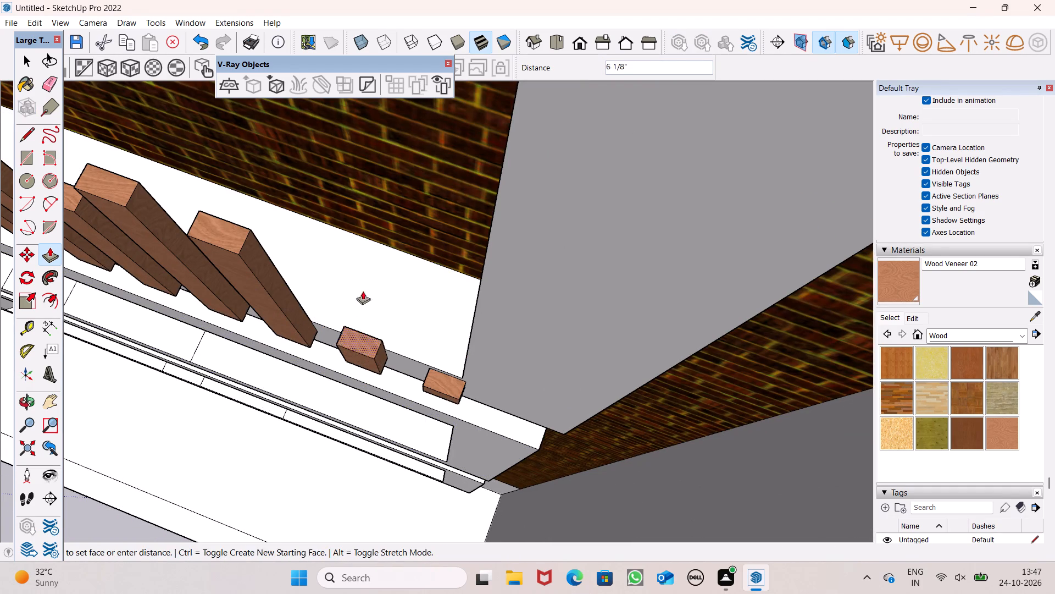
left_click_drag(363, 291, 185, 196)
left_click_drag(432, 378, 436, 349)
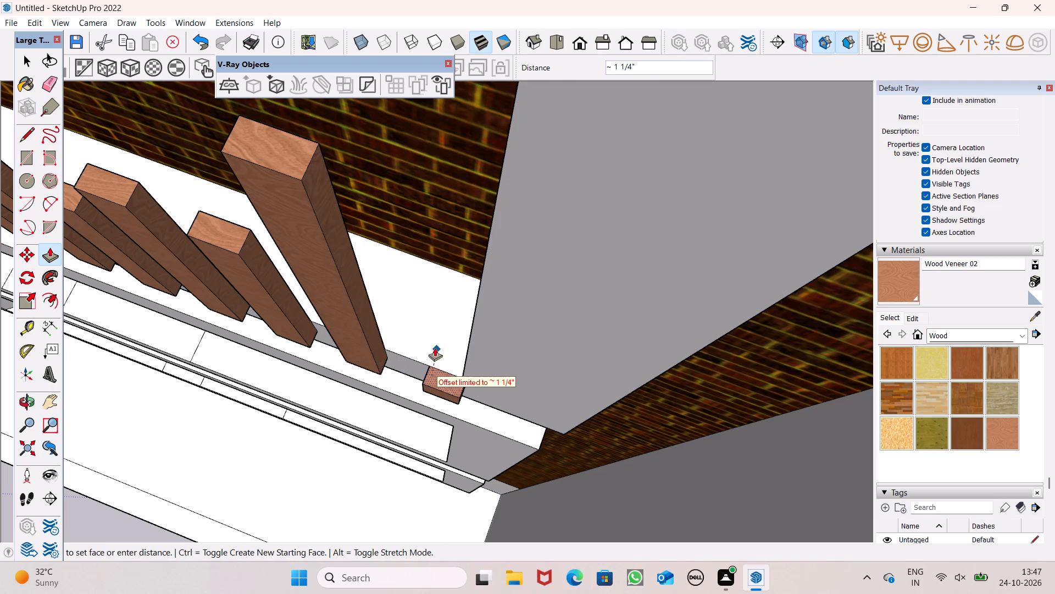
left_click_drag(443, 386, 434, 247)
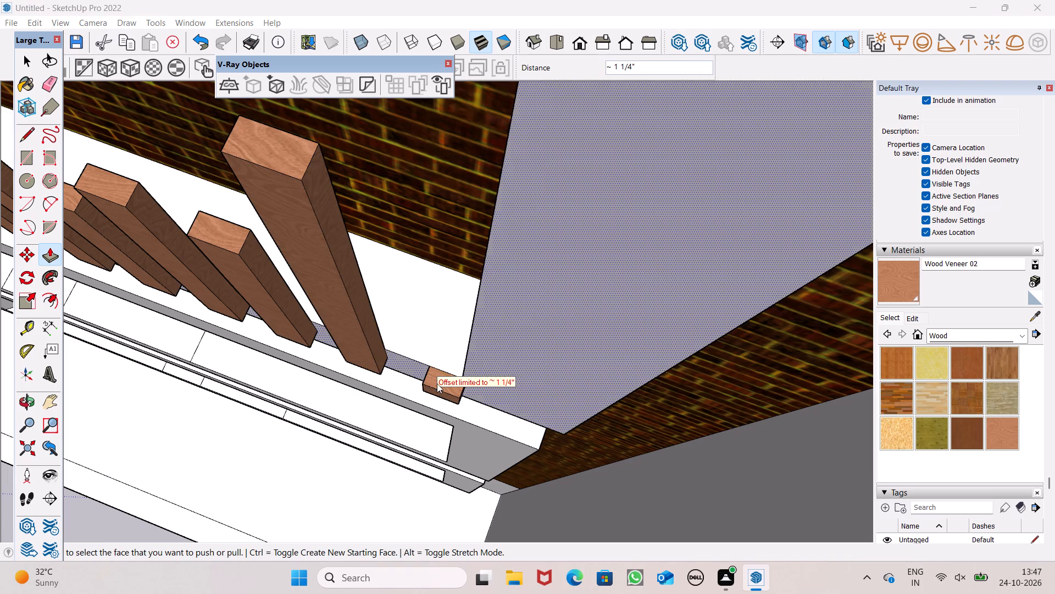
left_click_drag(443, 383, 419, 362)
left_click_drag(432, 382, 428, 354)
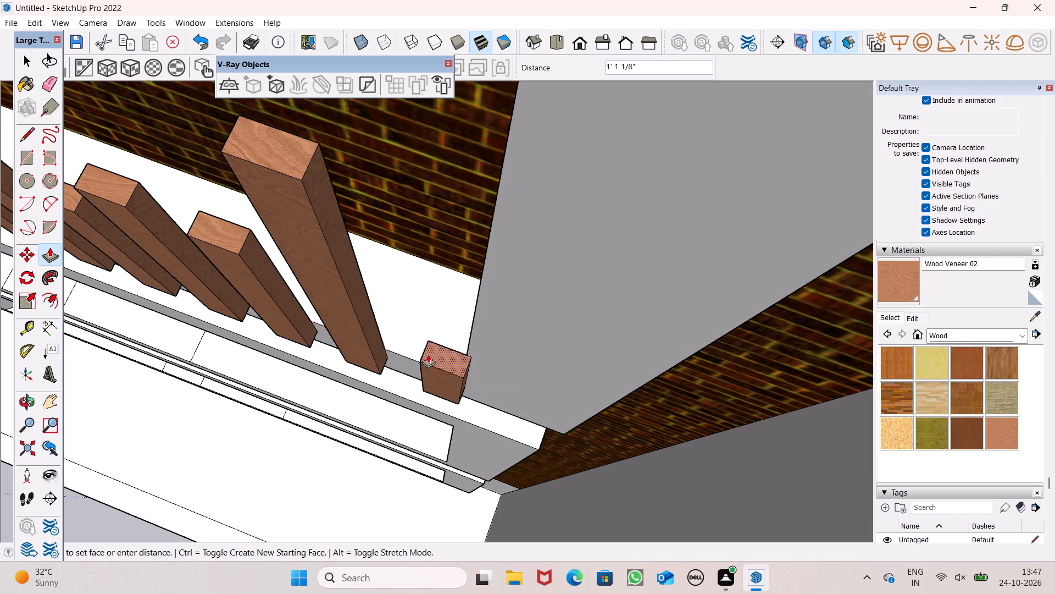
left_click_drag(428, 354, 397, 199)
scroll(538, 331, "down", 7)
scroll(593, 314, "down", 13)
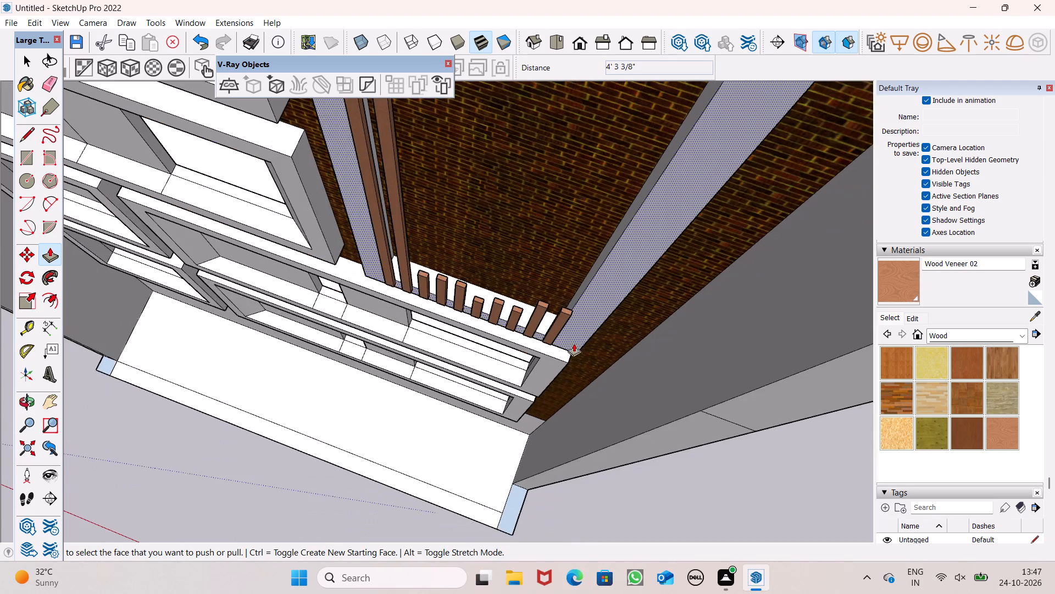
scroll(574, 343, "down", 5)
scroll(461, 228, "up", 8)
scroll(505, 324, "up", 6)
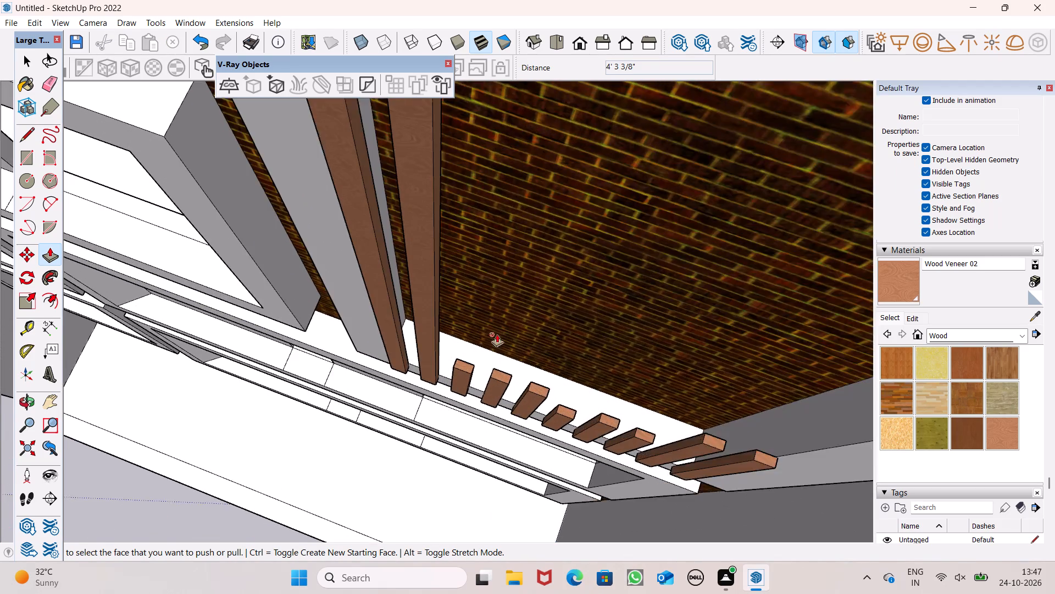
Push/Pull the top faces of the third, fourth and fifth wood slats far upward, giving the third an extra 1' 5 7/8" or so.
left_click_drag(457, 372, 498, 71)
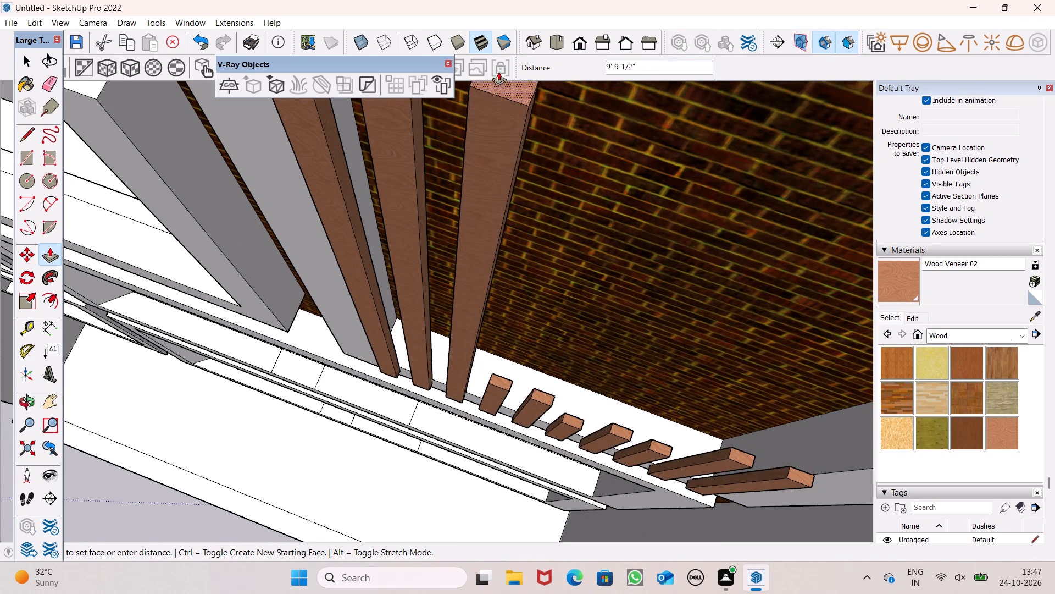
left_click_drag(498, 71, 500, 57)
left_click_drag(499, 414, 518, 364)
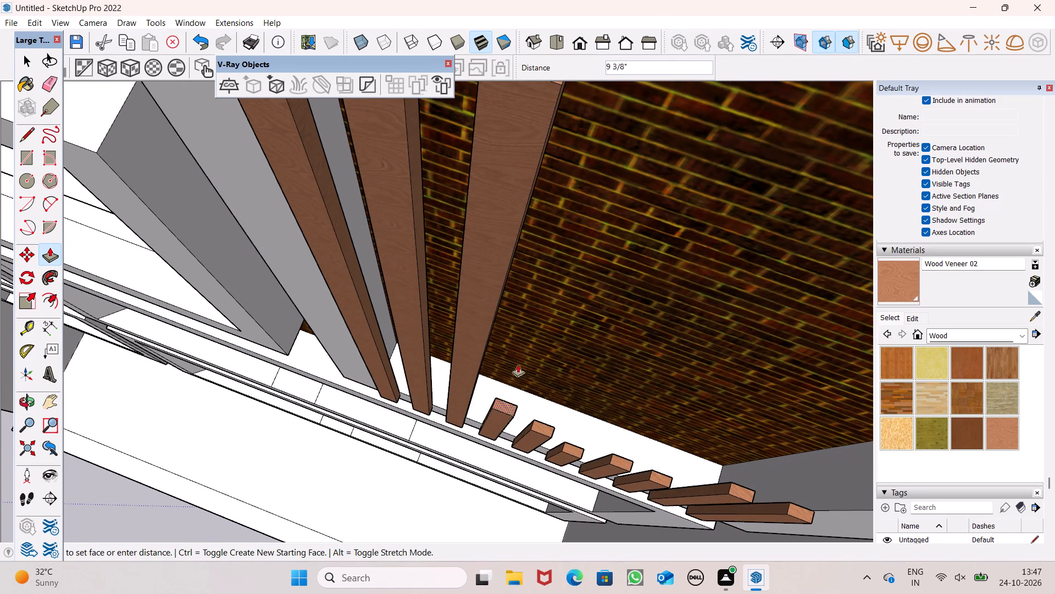
left_click_drag(518, 364, 645, 0)
left_click_drag(542, 459, 583, 368)
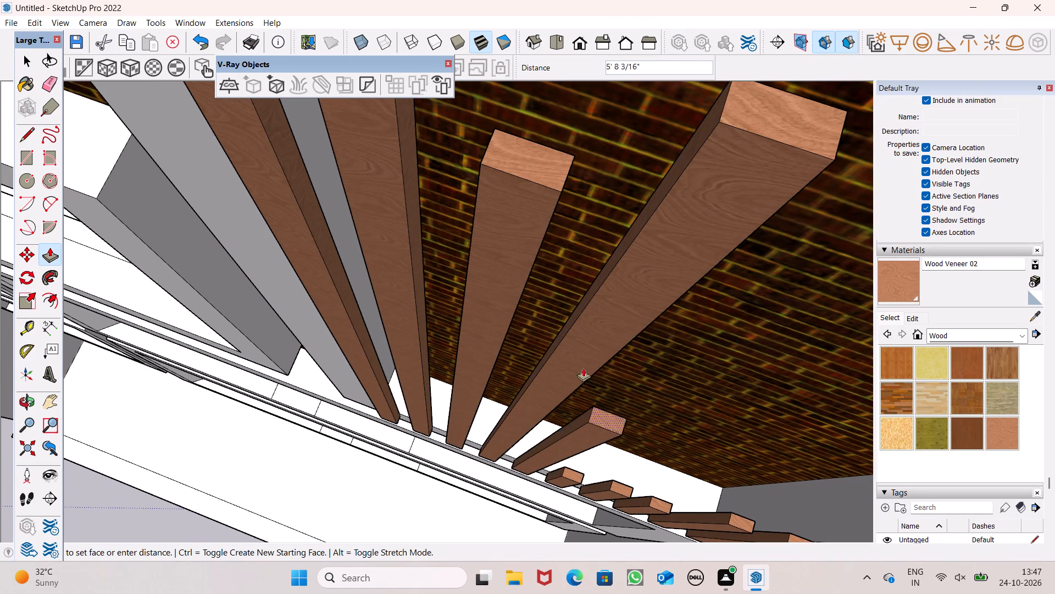
left_click_drag(583, 368, 825, 0)
left_click_drag(543, 225, 550, 209)
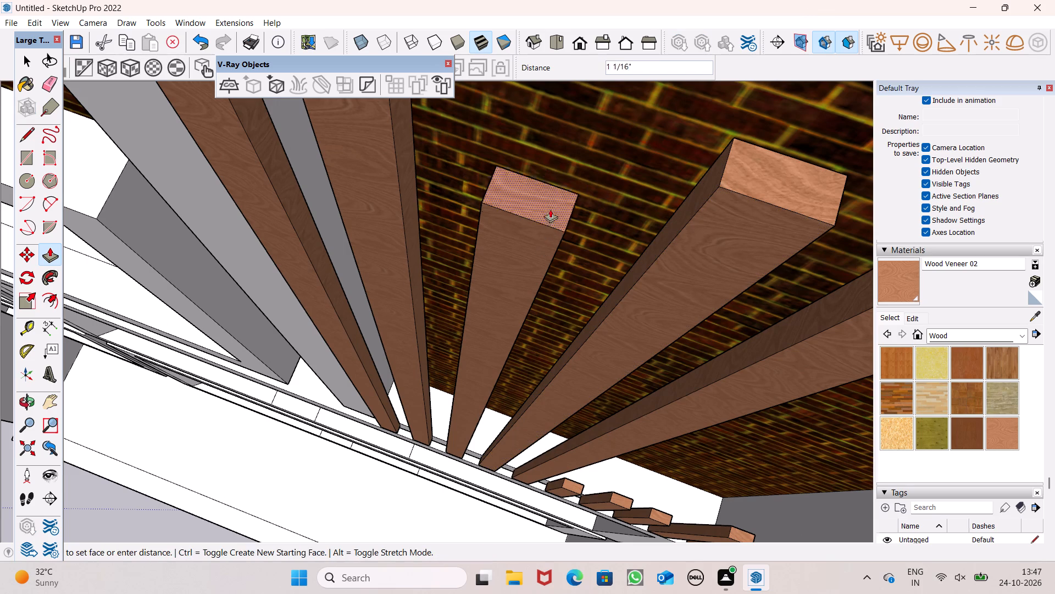
left_click_drag(550, 209, 612, 69)
Push/Pull the top faces of the tenth and ninth wood slats upward about 9' 5 9/16" and 10' 7 1/2" respectively.
scroll(368, 419, "down", 13)
middle_click_drag(364, 393, 392, 218)
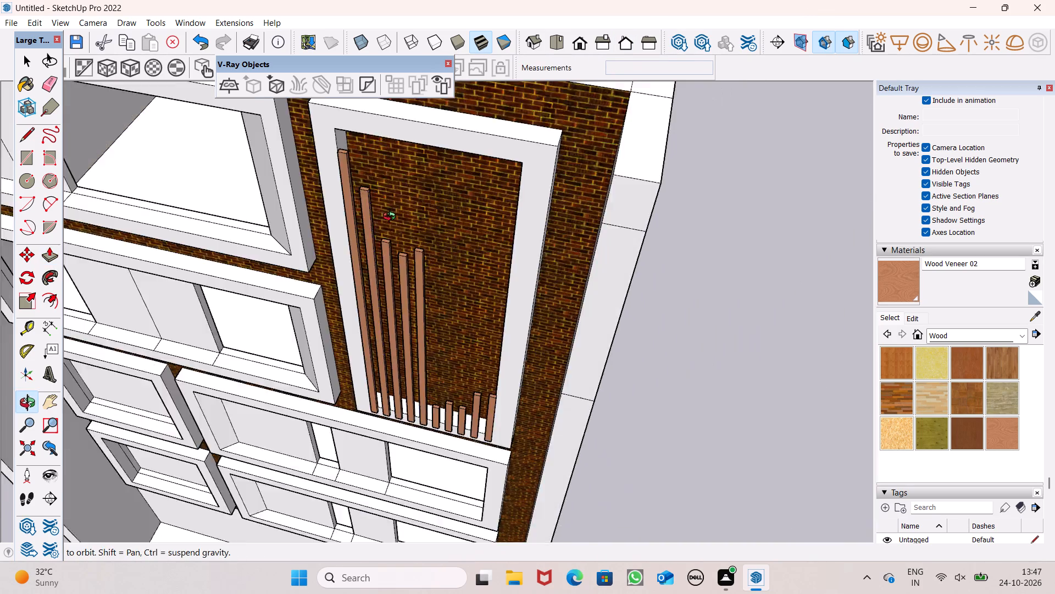
middle_click_drag(392, 218, 398, 171)
scroll(398, 171, "up", 1)
scroll(529, 367, "down", 4)
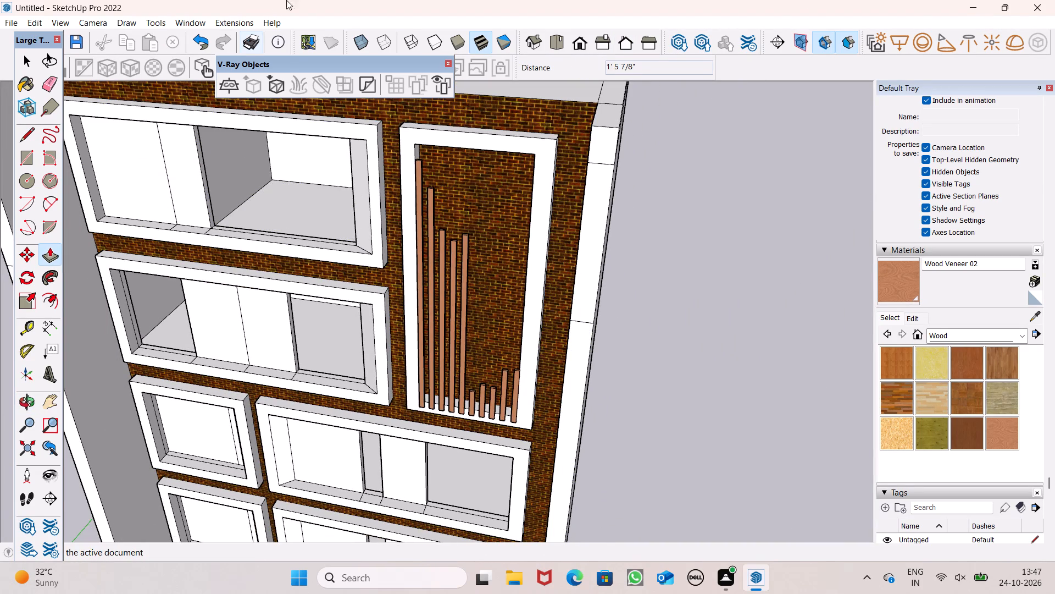
scroll(446, 185, "up", 3)
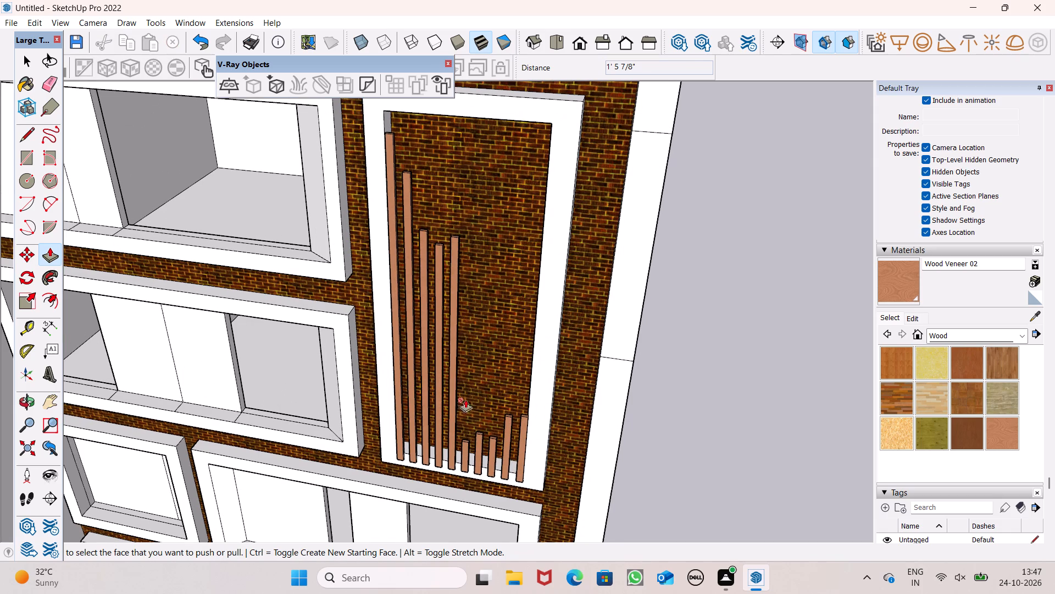
scroll(469, 400, "up", 4)
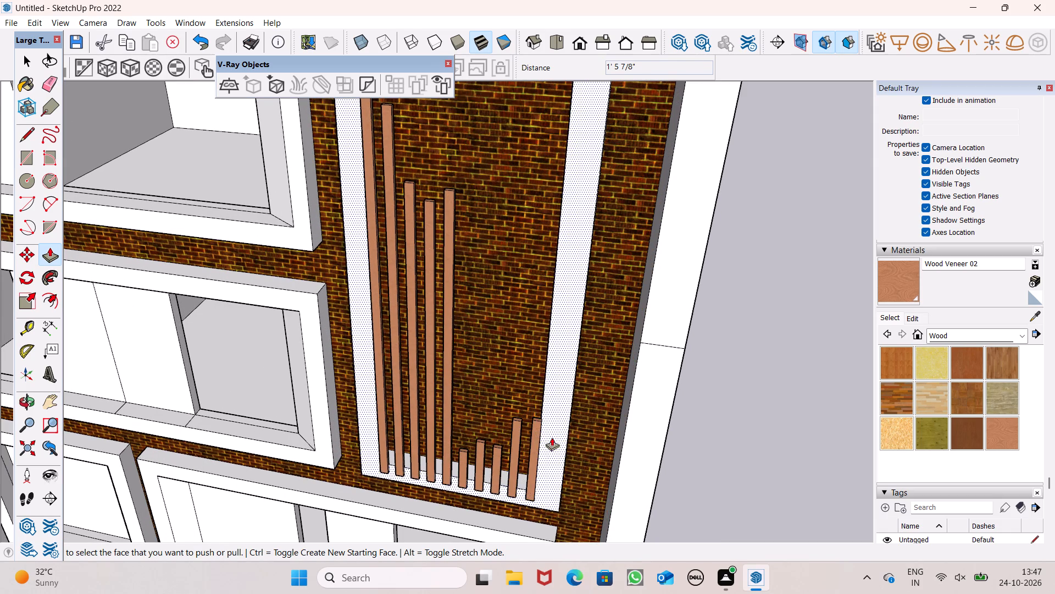
middle_click_drag(554, 439, 558, 500)
scroll(558, 500, "up", 1)
scroll(524, 448, "up", 6)
left_click_drag(548, 455, 549, 455)
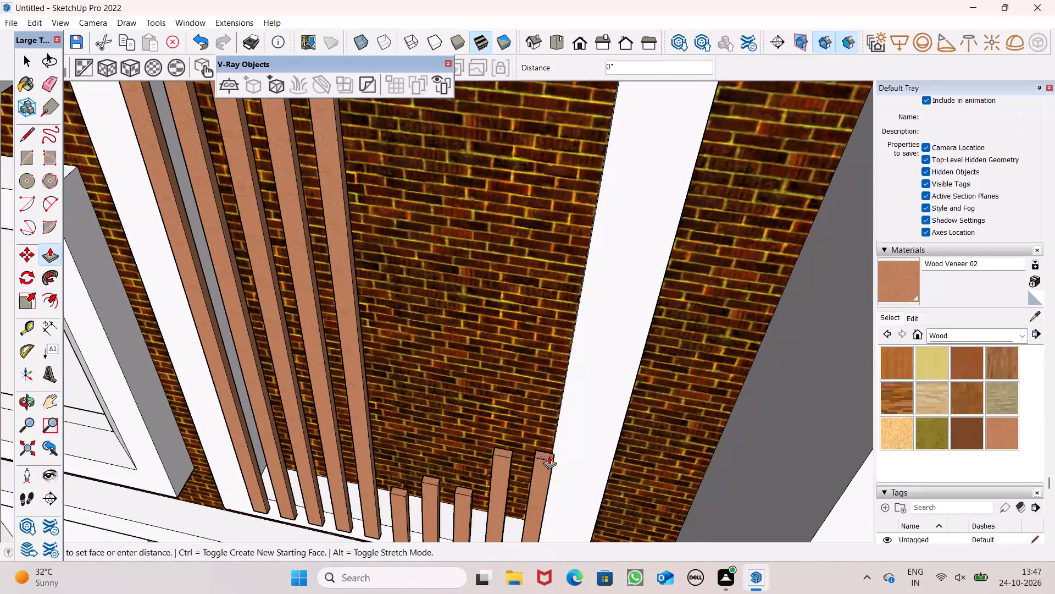
left_click_drag(549, 455, 656, 0)
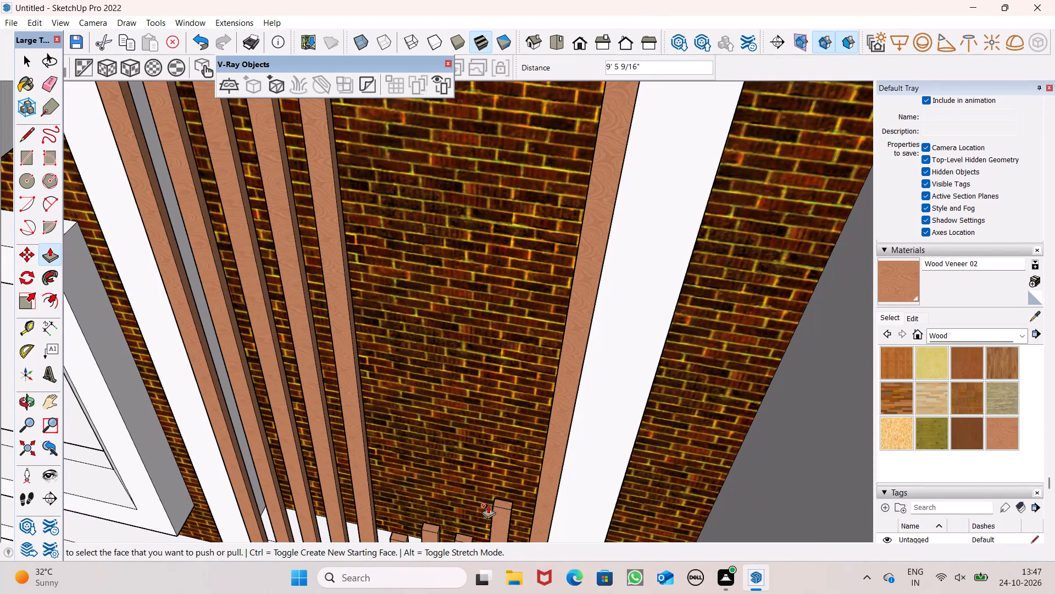
left_click_drag(502, 504, 625, 0)
Push/Pull the seventh, sixth and eighth wood slats' top faces upward about 9' 7 11/16", 10' 6 3/8" and 9' 11 1/16" respectively.
scroll(493, 518, "down", 2)
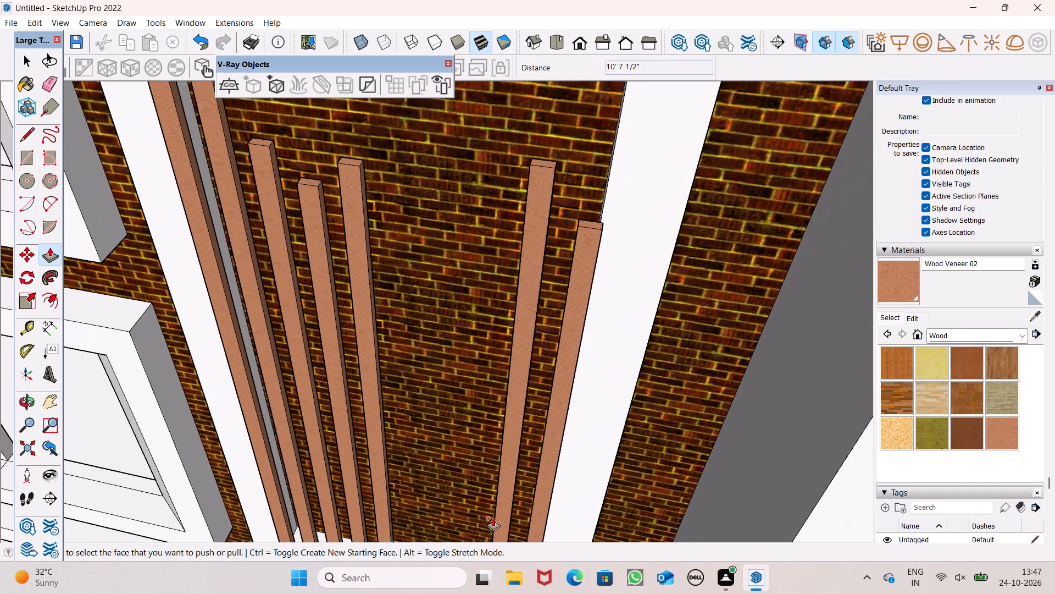
scroll(588, 169, "down", 6)
scroll(502, 402, "up", 7)
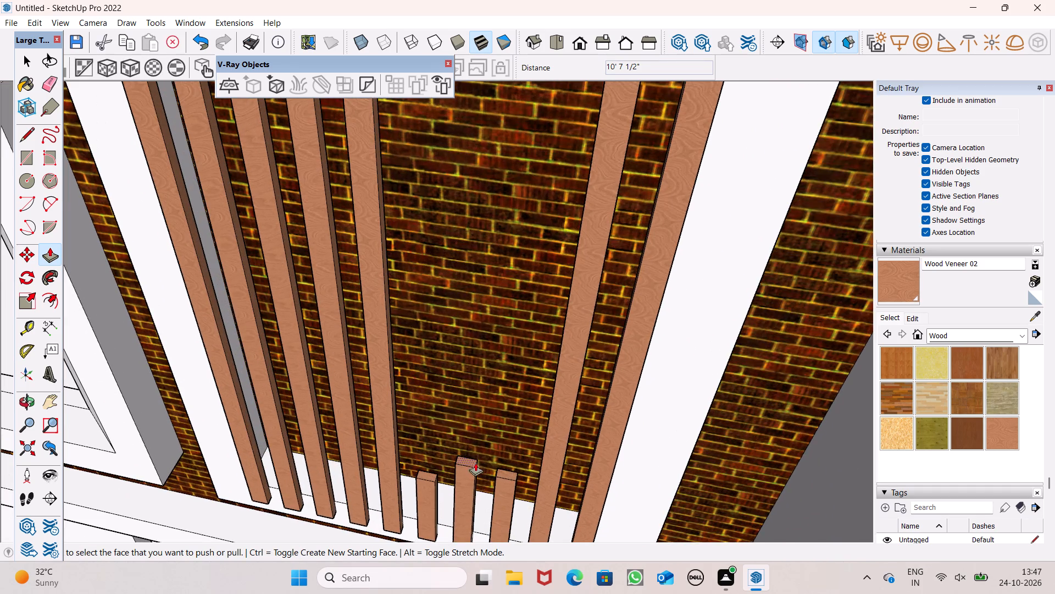
left_click_drag(479, 459, 701, 0)
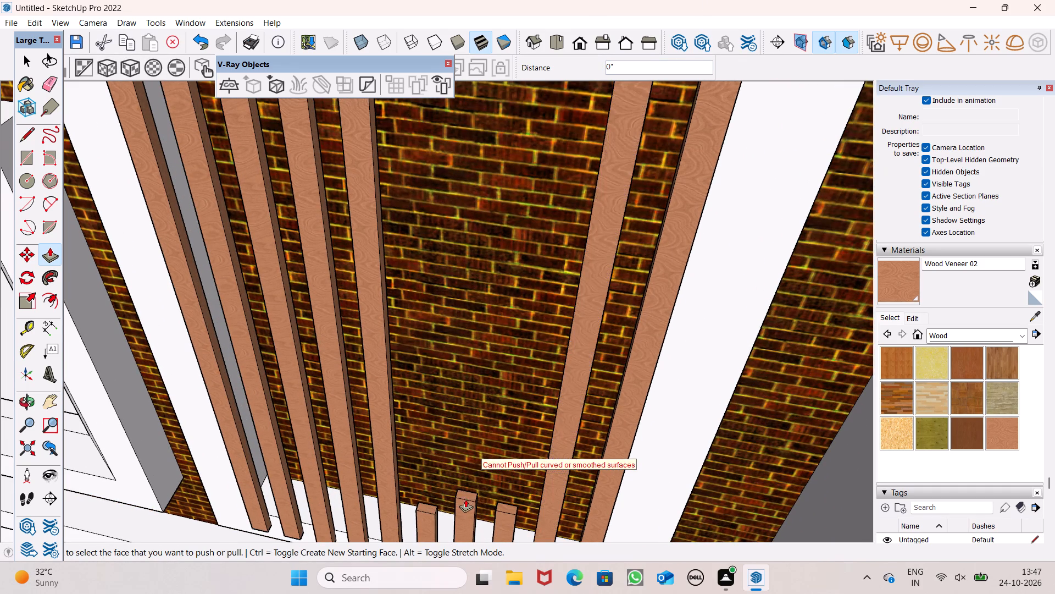
left_click_drag(466, 497, 738, 0)
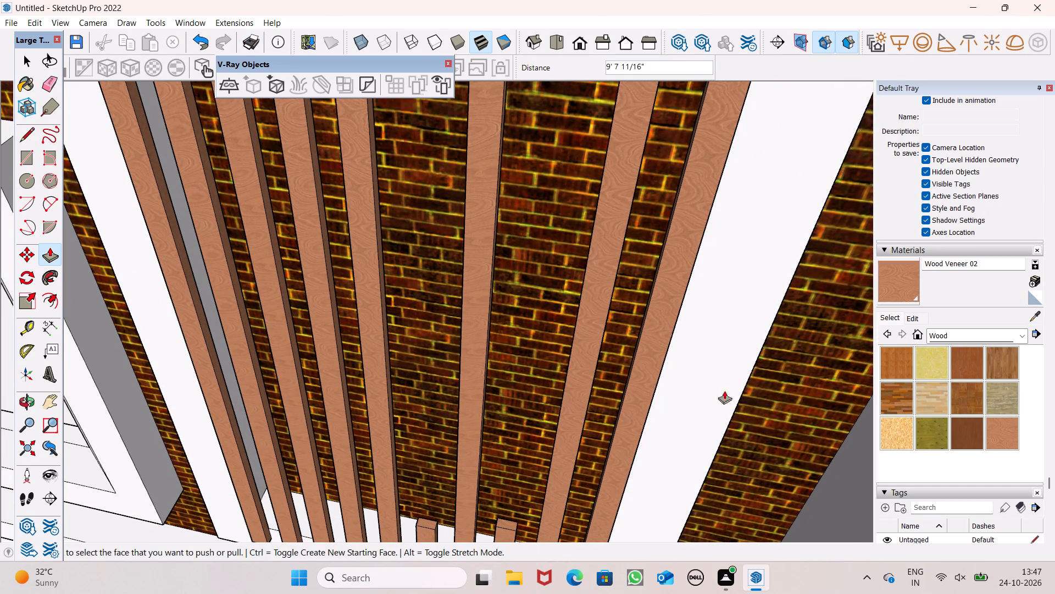
left_click_drag(420, 520, 427, 503)
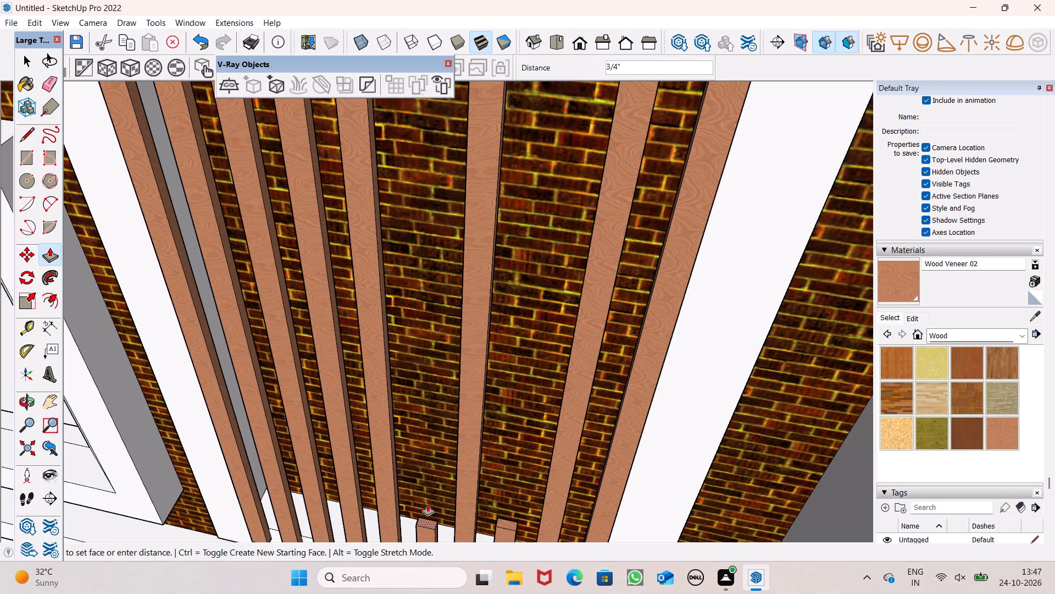
left_click_drag(427, 503, 688, 0)
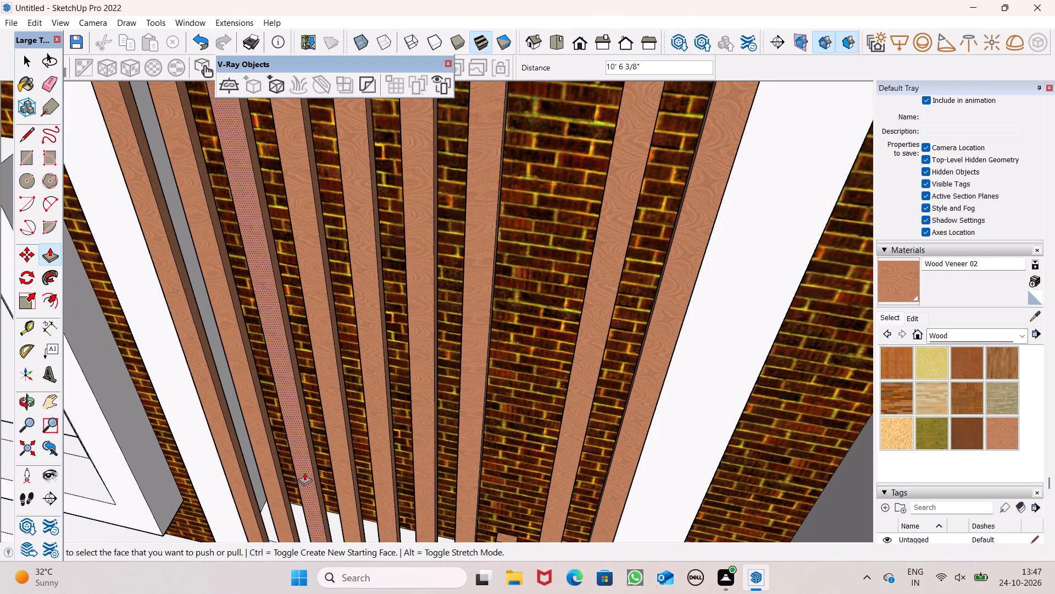
scroll(554, 365, "down", 4)
scroll(549, 471, "up", 3)
left_click_drag(514, 494, 516, 476)
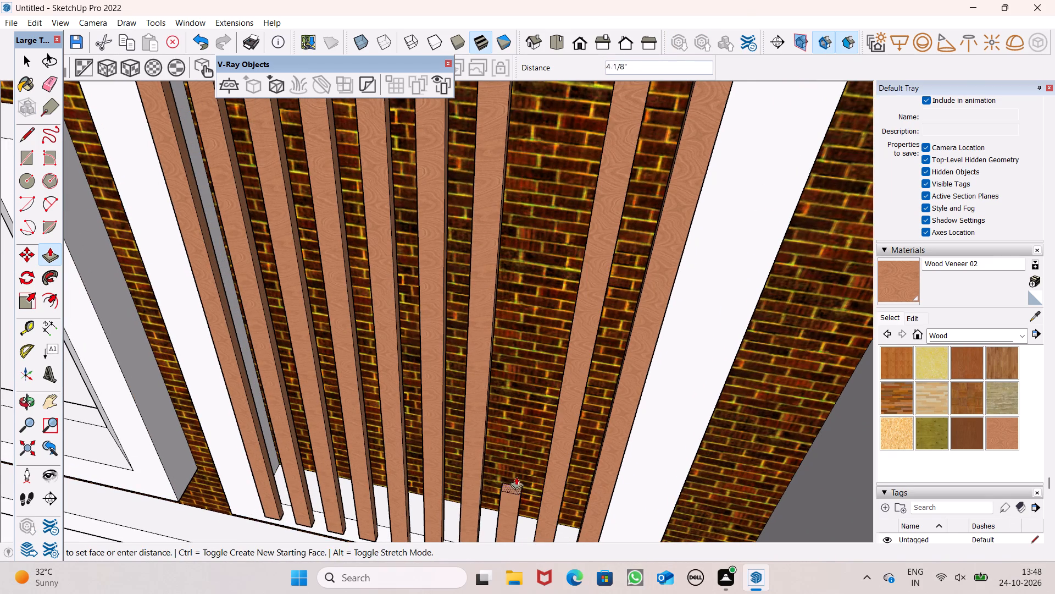
left_click_drag(516, 476, 740, 0)
Extend the sixth, seventh and eighth wood slats further upward, raising the seventh about 7' 3 3/16" and the eighth about 7' 6 3/16".
scroll(640, 374, "down", 5)
scroll(594, 359, "down", 6)
scroll(598, 227, "up", 3)
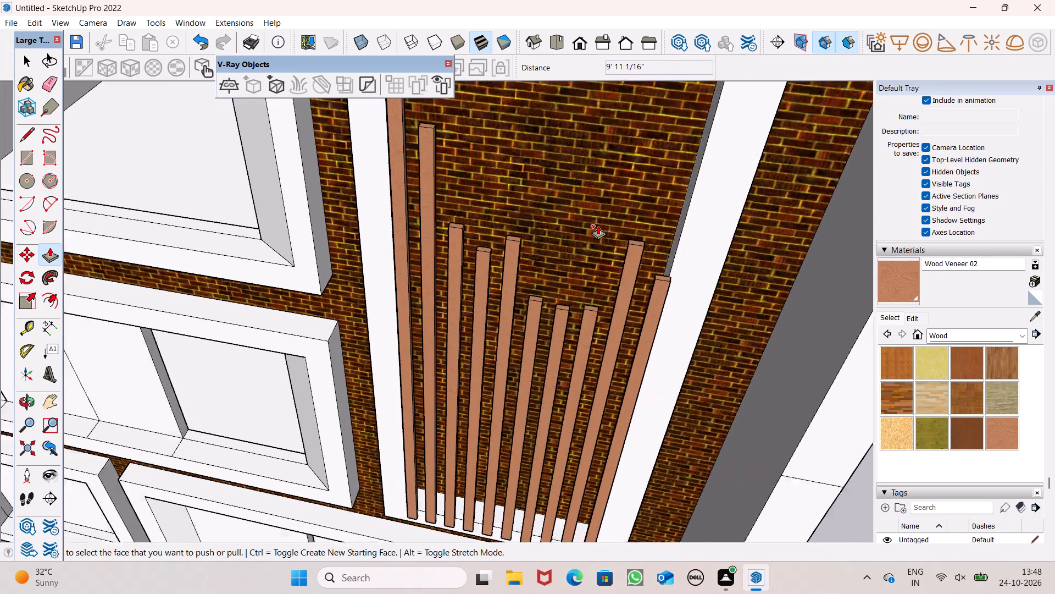
scroll(598, 226, "up", 4)
left_click_drag(509, 332, 652, 25)
left_click_drag(549, 364, 732, 0)
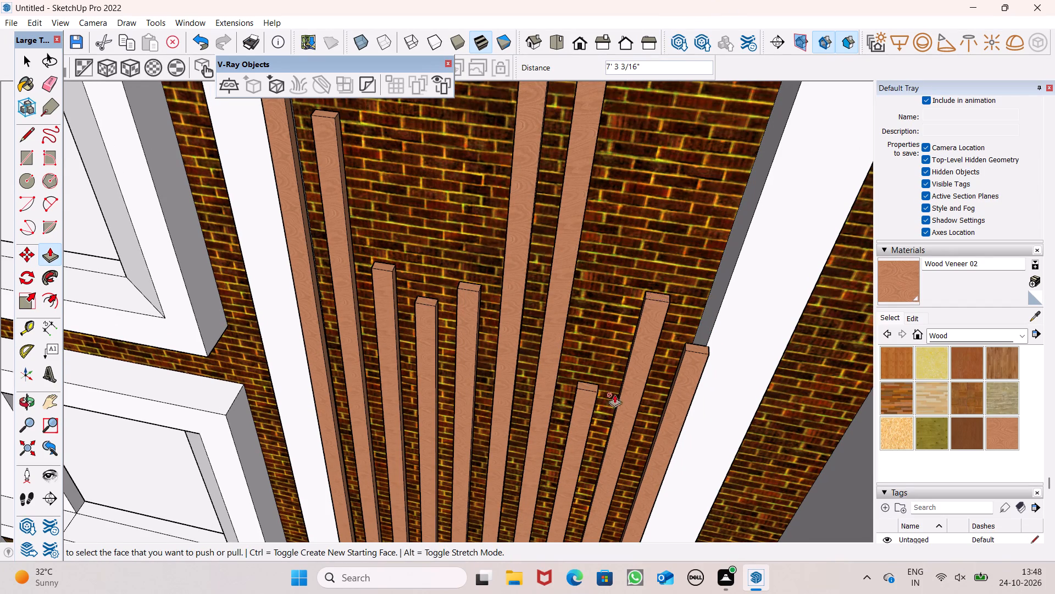
left_click_drag(592, 390, 765, 0)
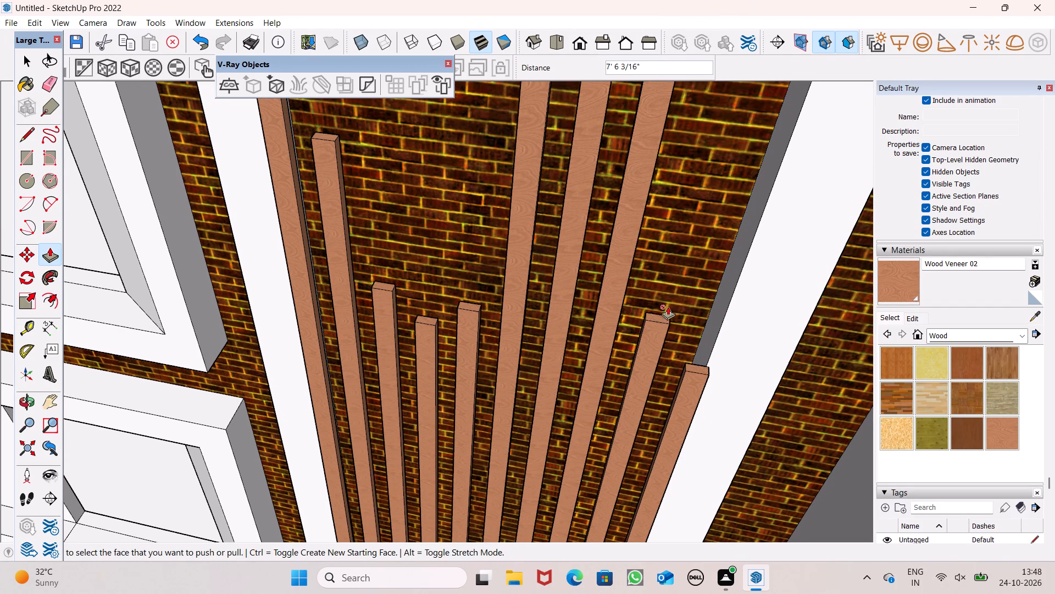
Push/Pull the top faces of the ninth and tenth wood slats further upward about 5' 5 5/8" and 6' 7 5/16" respectively.
left_click_drag(660, 318, 827, 0)
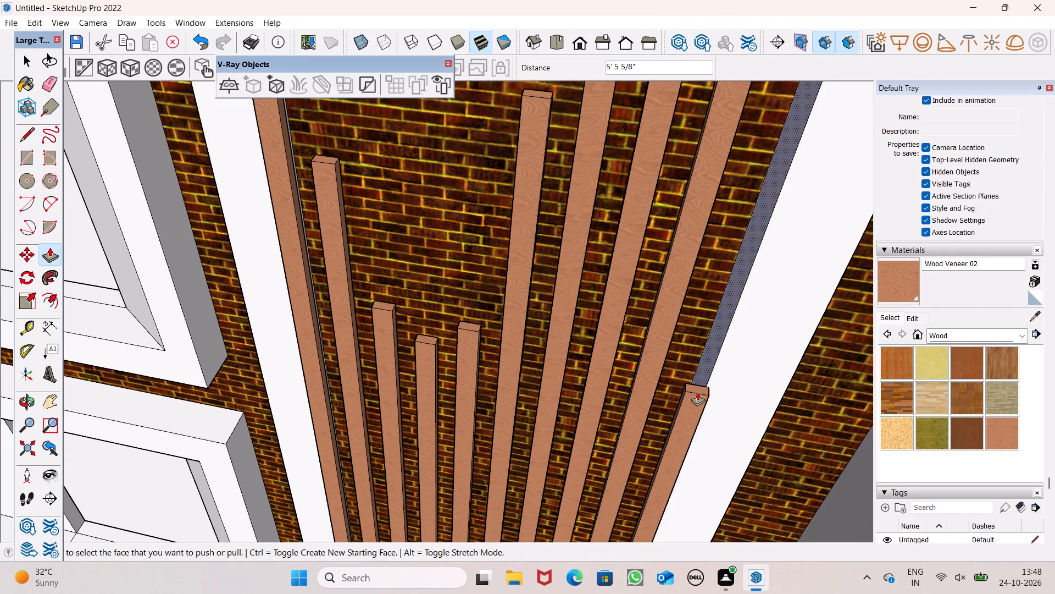
left_click_drag(701, 389, 795, 5)
Push/Pull the top faces of the fifth and fourth wood slats upward past the opening's upper edge, undoing stray pushes on their side faces.
scroll(631, 262, "down", 6)
scroll(525, 287, "up", 1)
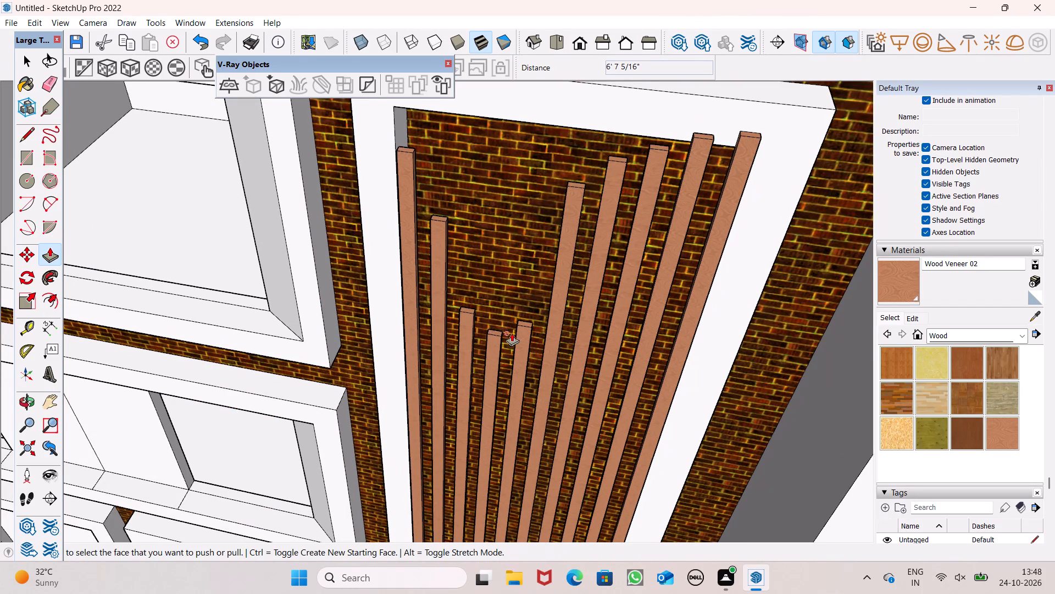
left_click_drag(518, 328, 543, 41)
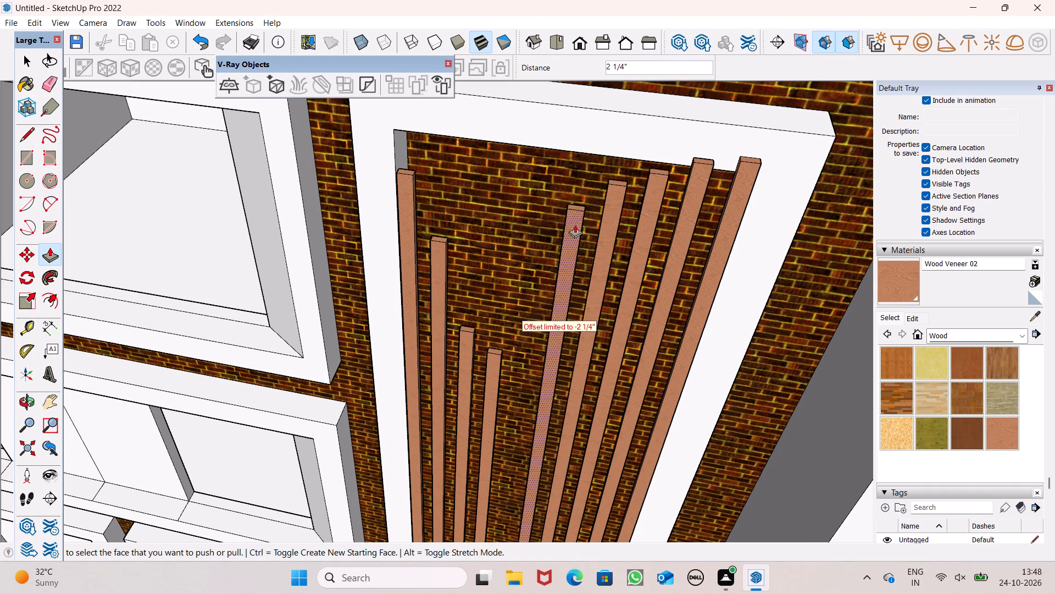
key("ctrl+z")
left_click_drag(522, 341, 567, 120)
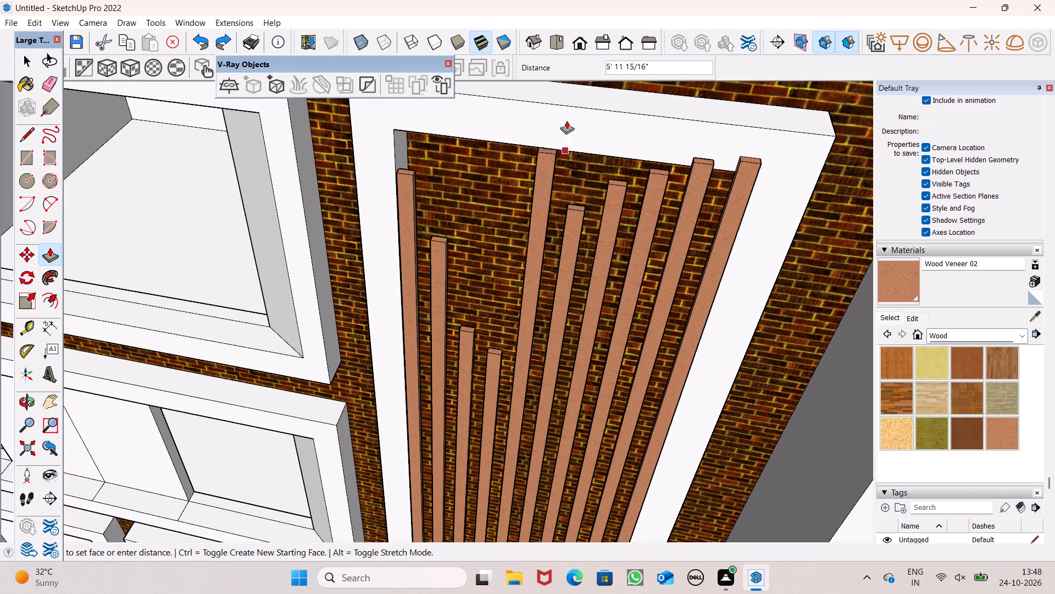
left_click_drag(567, 120, 574, 29)
left_click_drag(491, 369, 504, 351)
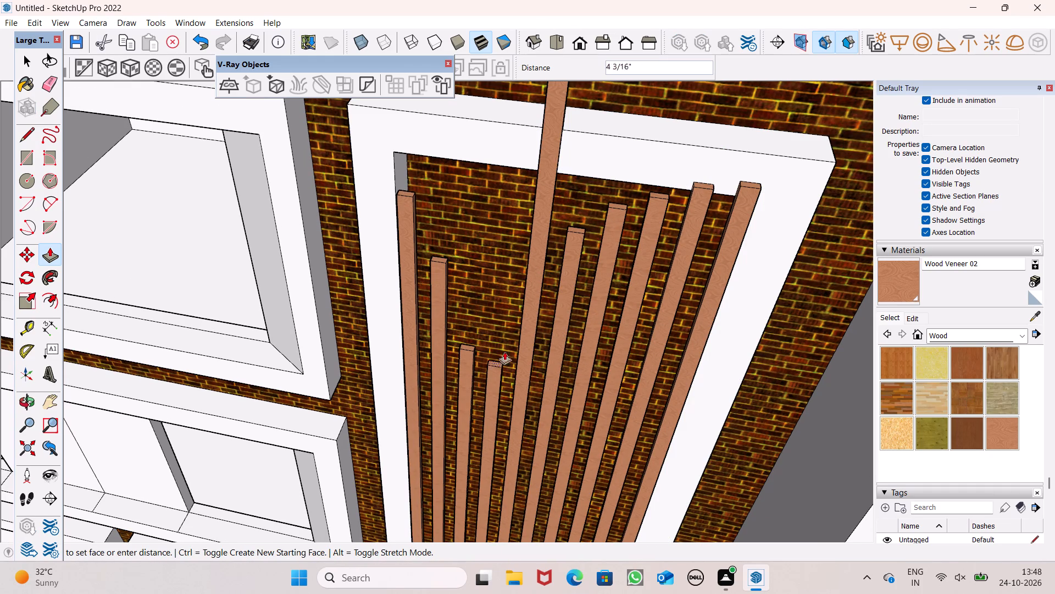
left_click_drag(504, 351, 557, 130)
left_click_drag(556, 136, 552, 172)
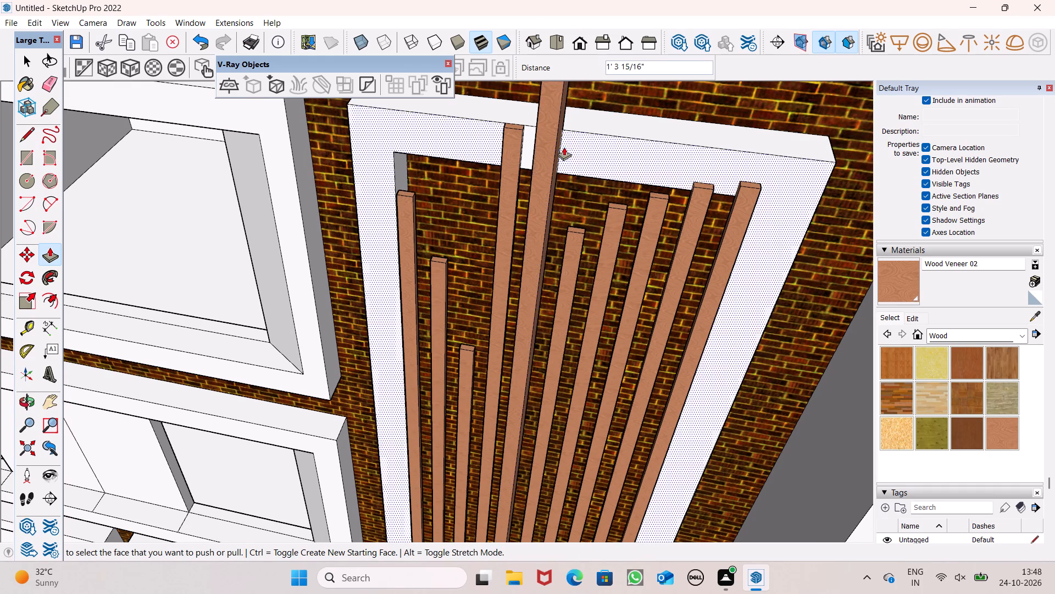
key("ctrl+z")
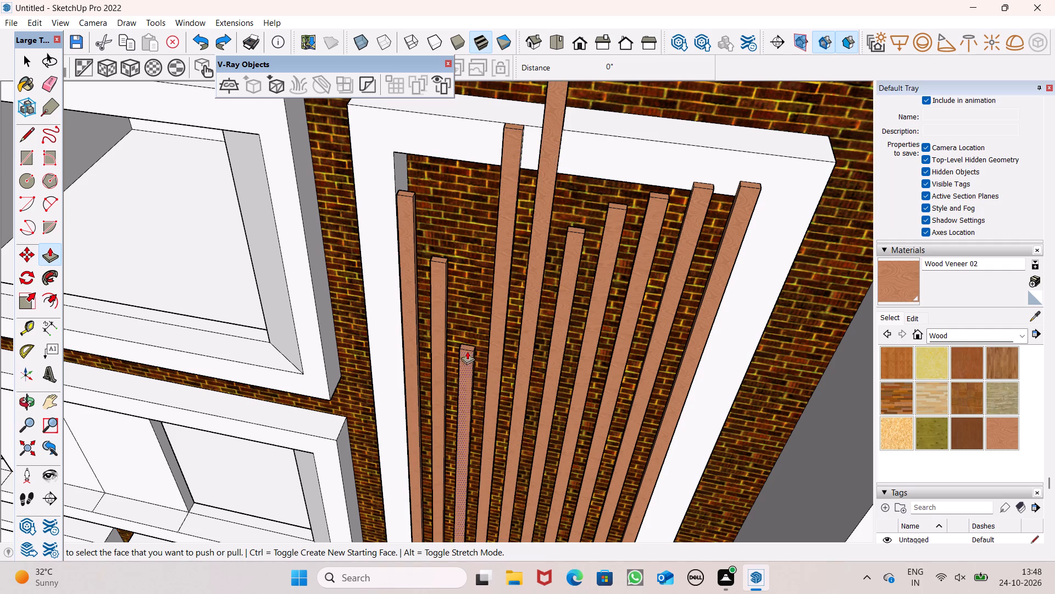
Push/Pull the top faces of the third, second and first wood slats upward about 6' 4 3/4", 3' 1 7/16" and 1' 6 1/8" respectively.
left_click_drag(468, 345, 498, 127)
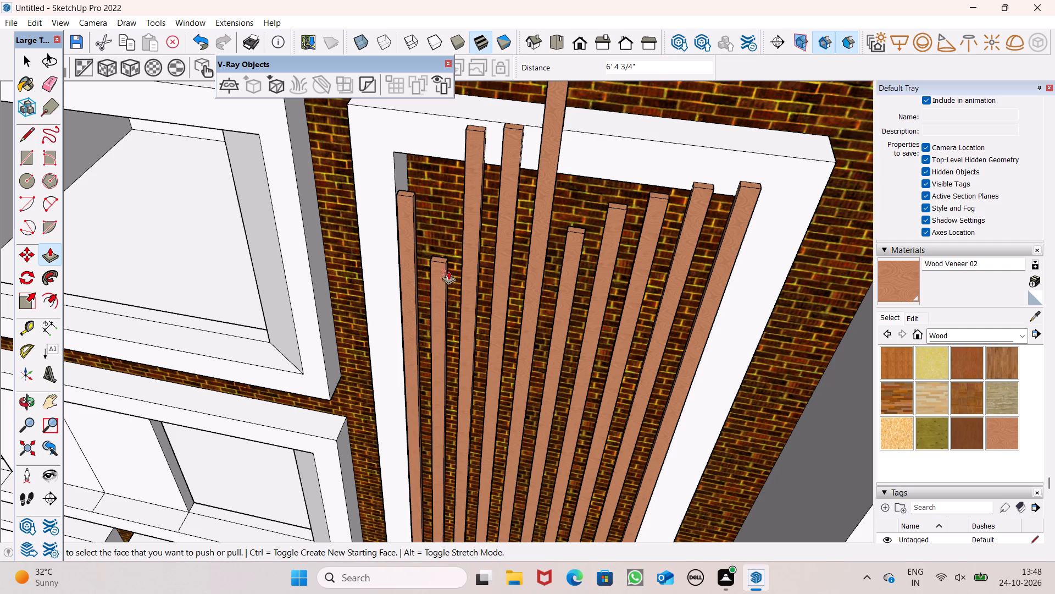
left_click_drag(438, 258, 472, 143)
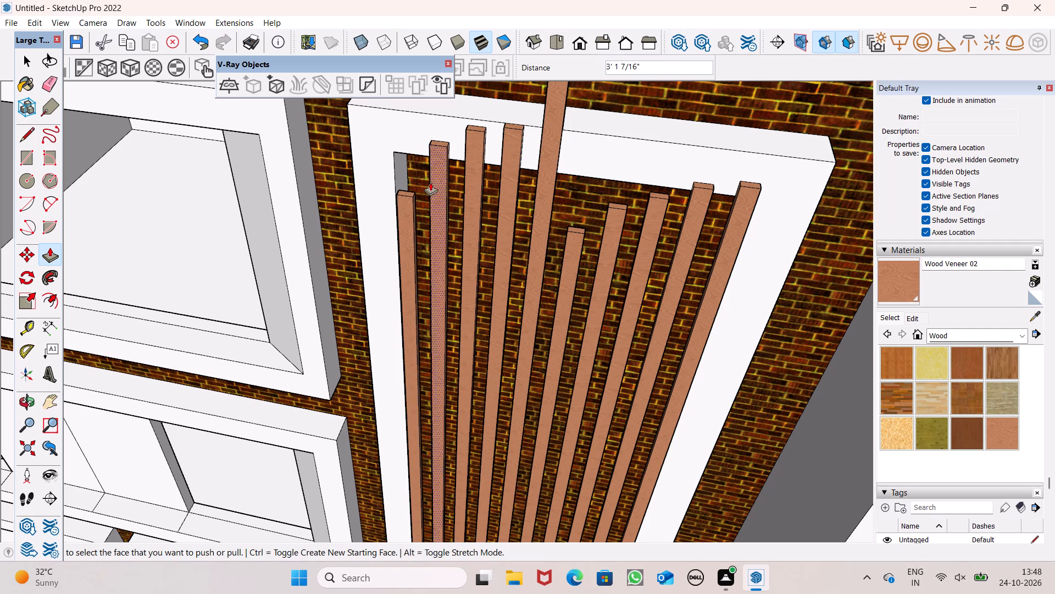
left_click_drag(405, 200, 425, 160)
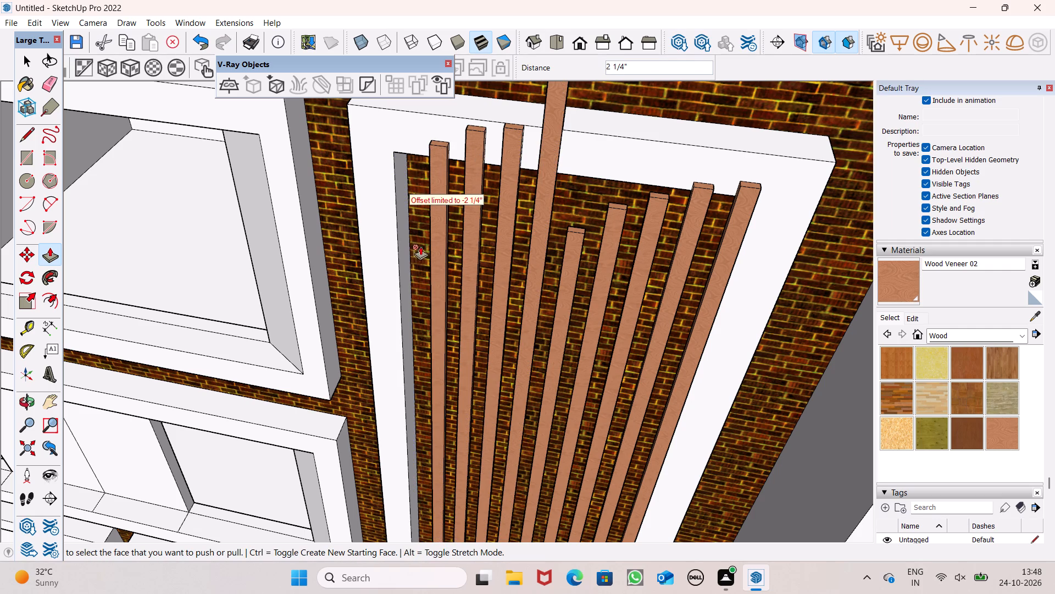
key("ctrl+z")
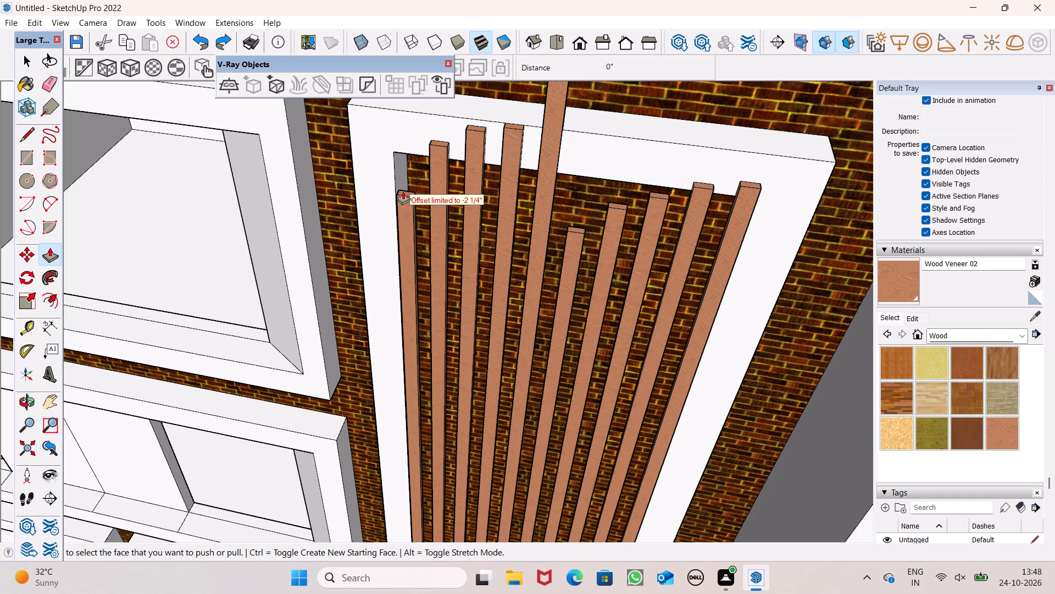
left_click_drag(403, 191, 421, 130)
Push/Pull the eighth, seventh and sixth wood slats' top faces up to the frame's top, raising the seventh about 1' 1/2" and sixth 1' 7 3/16".
scroll(966, 208, "down", 6)
scroll(697, 221, "down", 1)
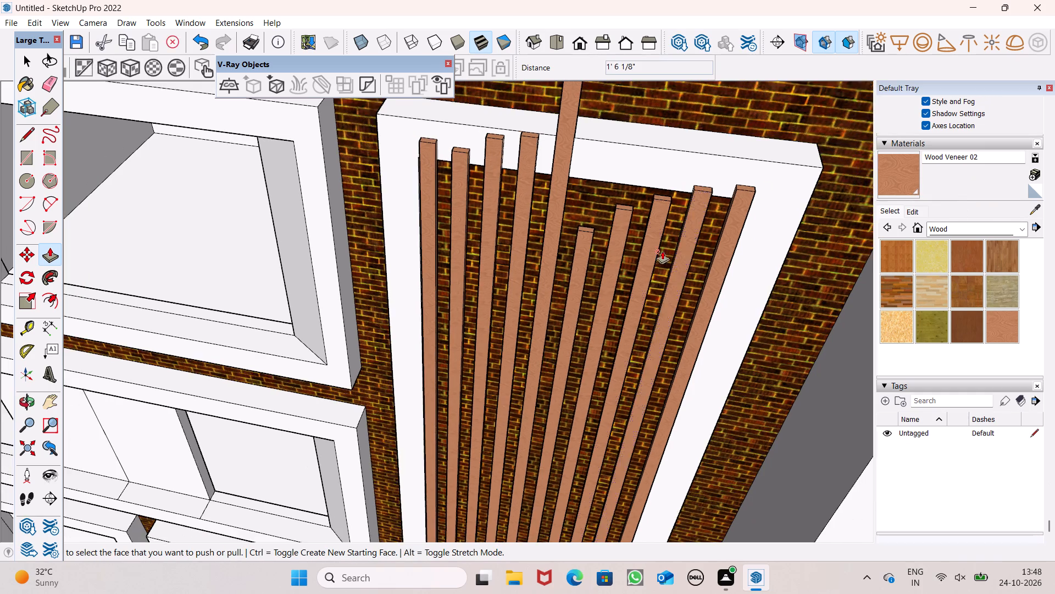
middle_click_drag(653, 250, 578, 342)
scroll(596, 323, "up", 7)
scroll(635, 361, "up", 5)
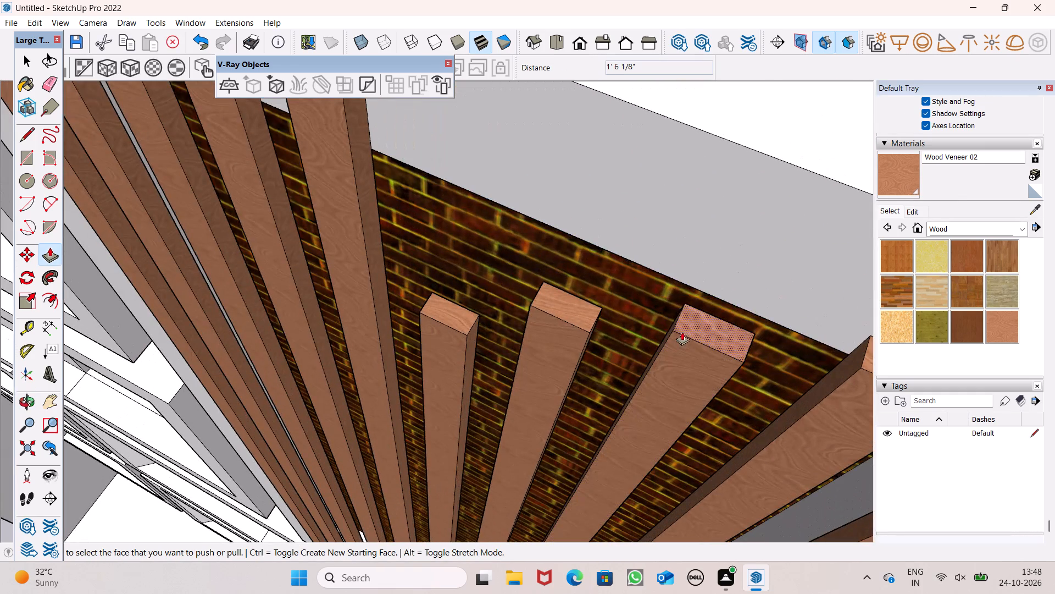
left_click_drag(690, 324, 715, 271)
left_click_drag(572, 320, 637, 222)
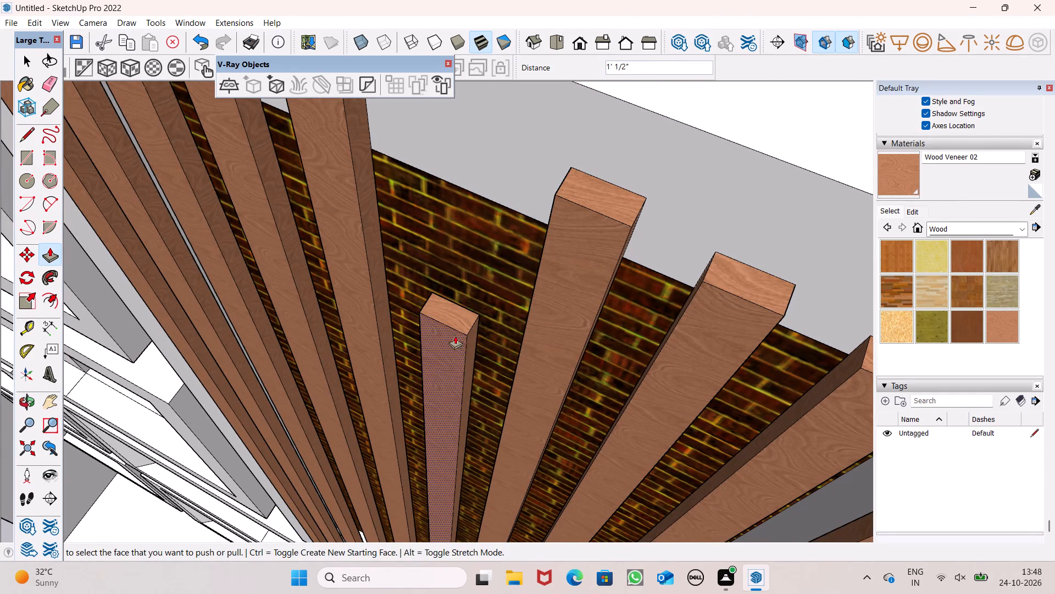
left_click_drag(455, 325, 548, 193)
scroll(535, 221, "down", 16)
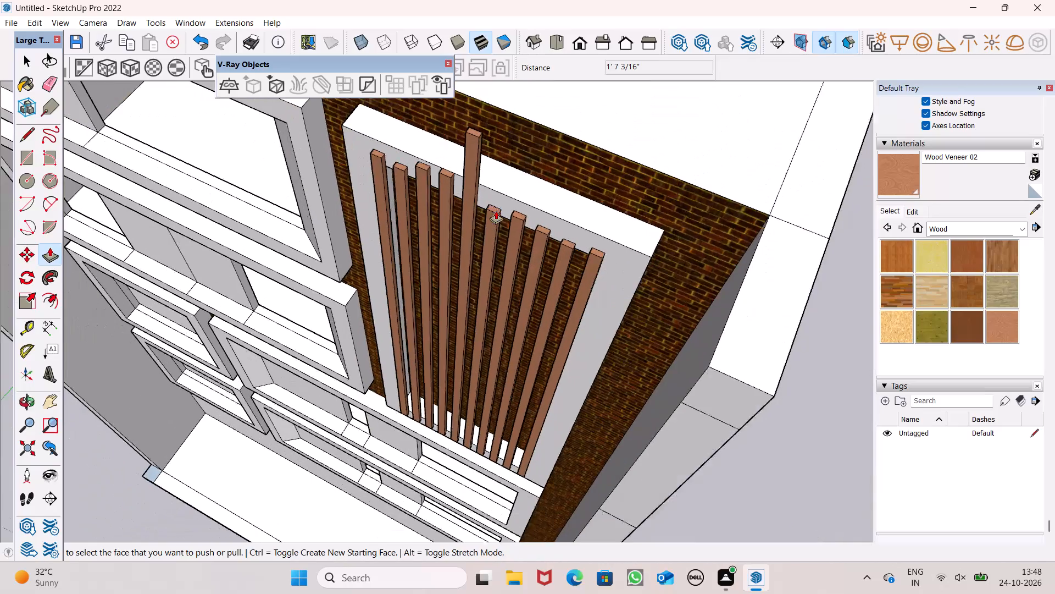
Inspect the wood slats' uneven top ends against the tall frame's upper edge from several sides.
scroll(496, 211, "down", 1)
middle_click_drag(514, 140, 192, 139)
scroll(256, 172, "up", 7)
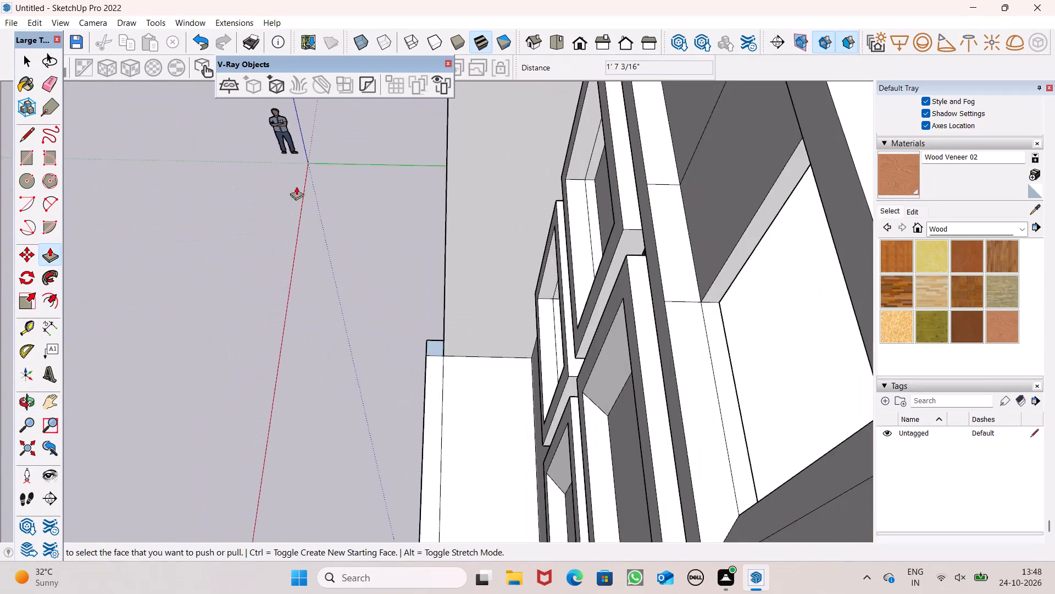
scroll(351, 205, "down", 11)
middle_click_drag(414, 245, 518, 295)
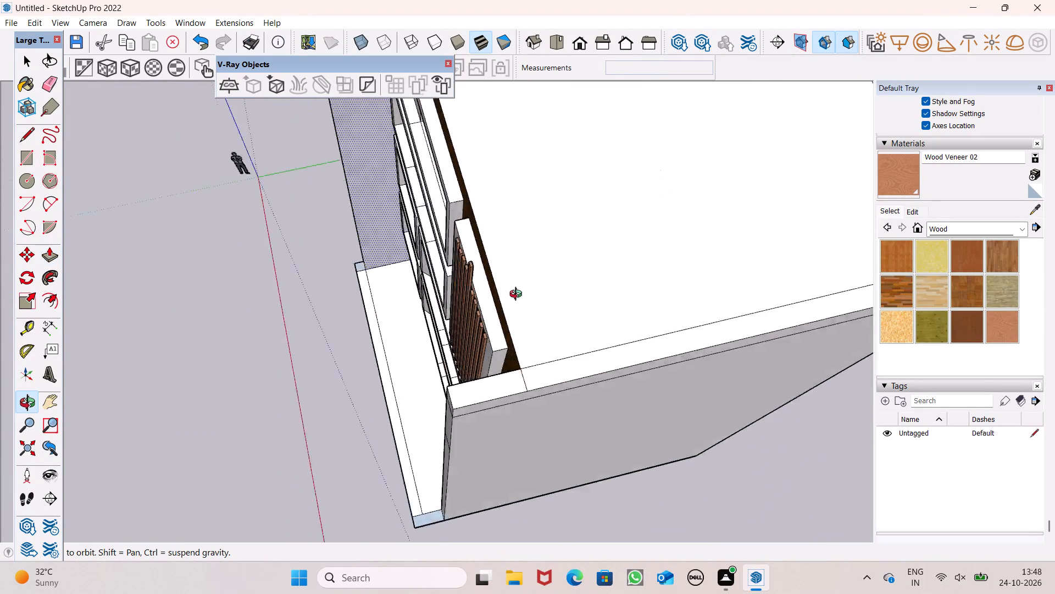
middle_click_drag(518, 295, 821, 384)
scroll(819, 388, "up", 1)
scroll(585, 326, "up", 7)
scroll(453, 241, "up", 1)
middle_click_drag(456, 243, 693, 158)
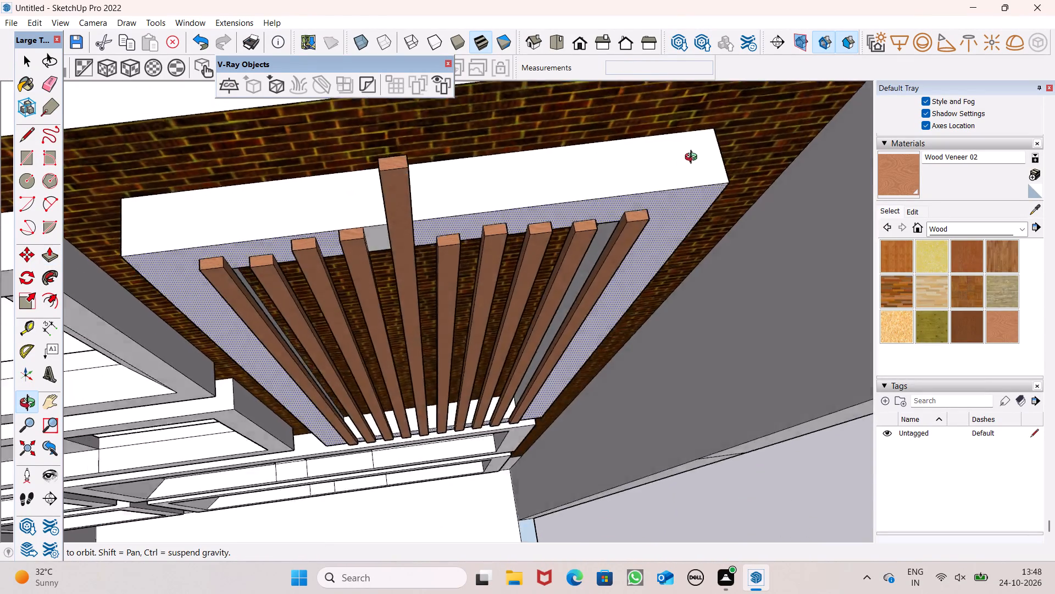
middle_click_drag(693, 158, 733, 75)
scroll(202, 246, "up", 1)
middle_click_drag(217, 249, 566, 143)
scroll(566, 143, "up", 1)
scroll(391, 246, "down", 4)
scroll(339, 345, "up", 8)
scroll(308, 396, "up", 1)
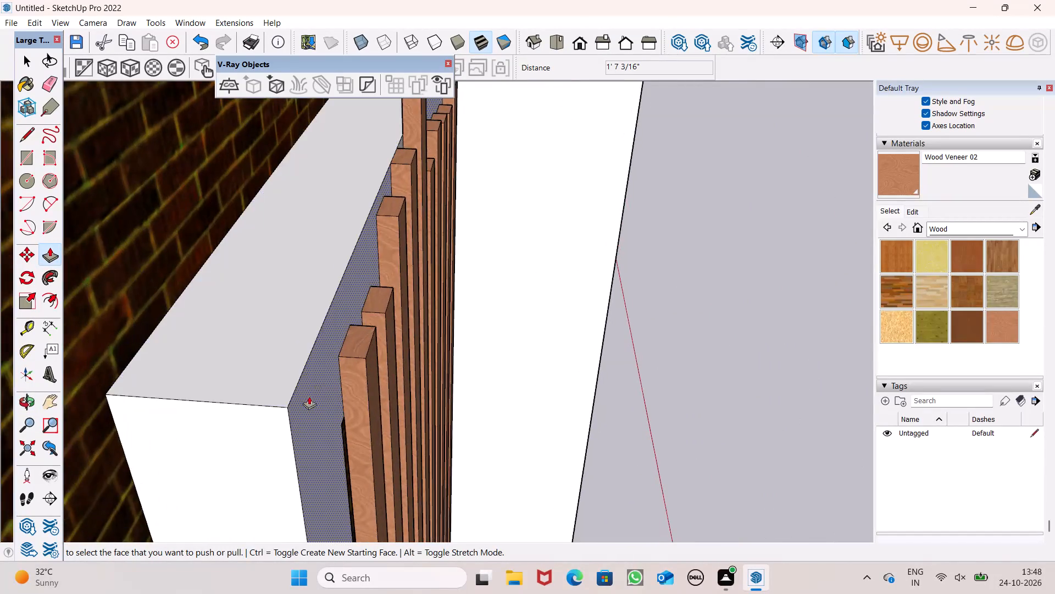
scroll(309, 396, "up", 6)
scroll(396, 414, "up", 9)
middle_click_drag(362, 412, 417, 391)
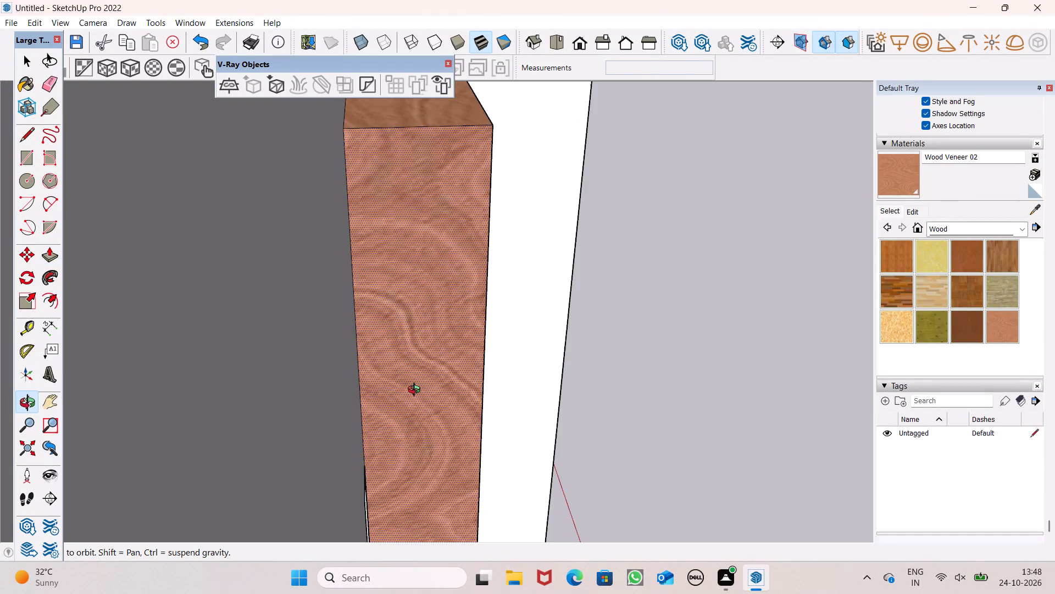
middle_click_drag(417, 391, 416, 392)
scroll(398, 384, "up", 7)
middle_click_drag(361, 388, 399, 398)
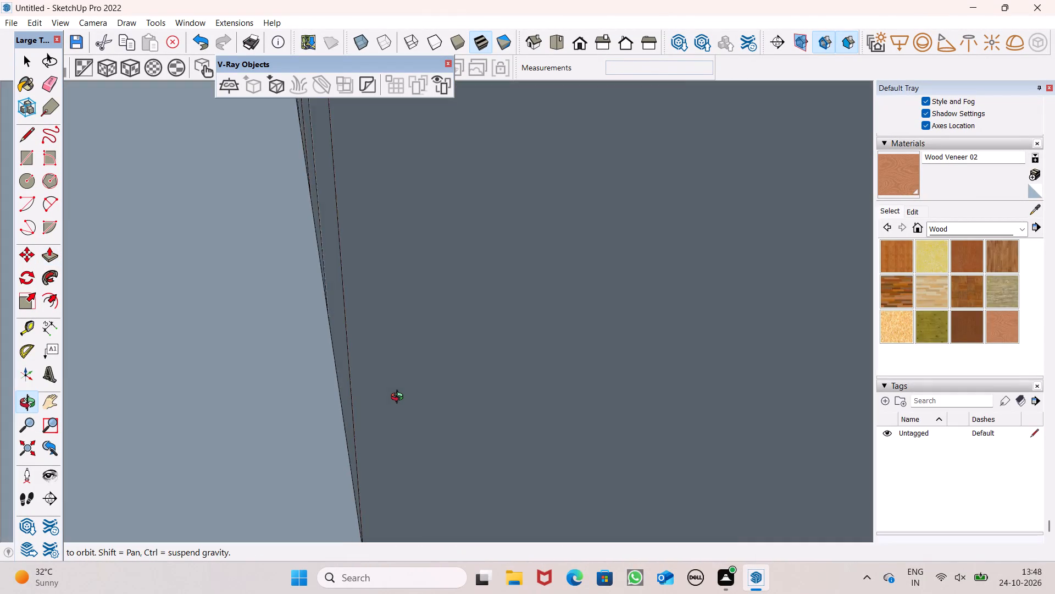
middle_click_drag(399, 398, 282, 394)
scroll(336, 324, "down", 20)
scroll(336, 324, "down", 6)
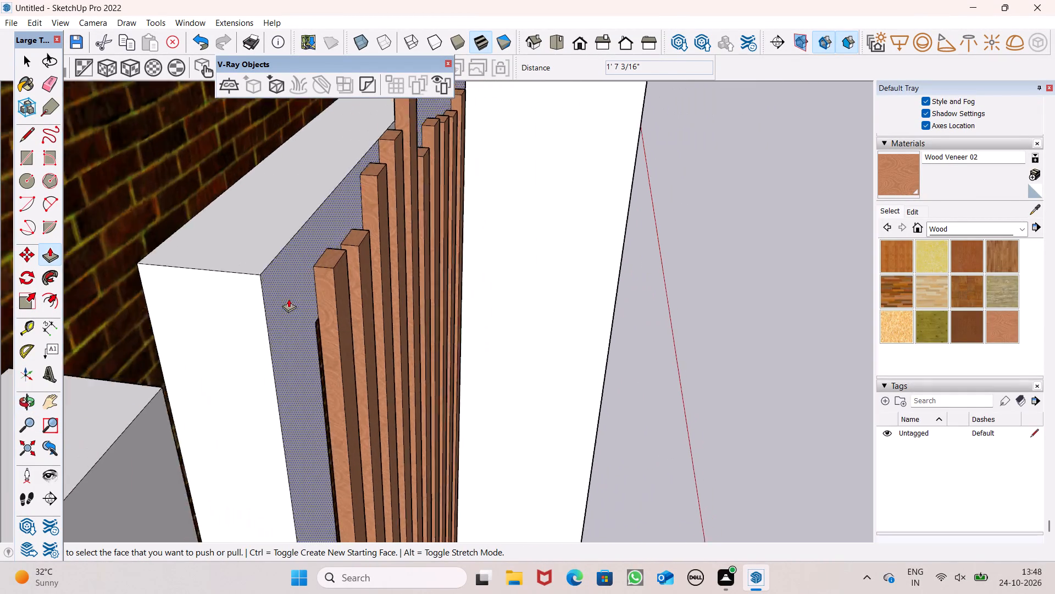
scroll(288, 299, "down", 20)
scroll(288, 299, "down", 5)
middle_click_drag(264, 228, 135, 241)
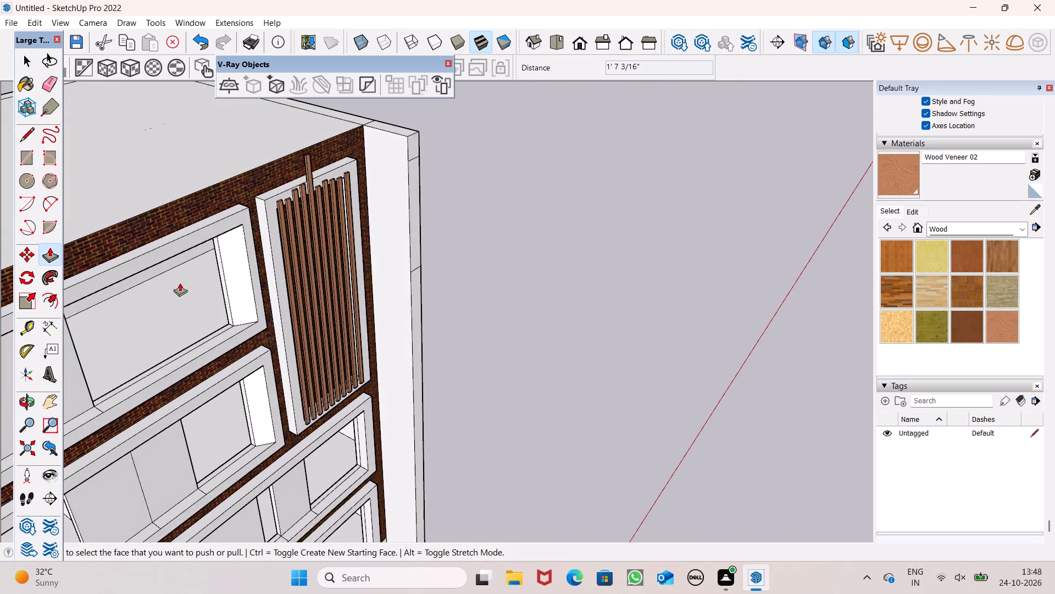
scroll(323, 371, "up", 8)
scroll(286, 502, "up", 8)
scroll(268, 441, "up", 9)
middle_click_drag(232, 403, 280, 387)
scroll(279, 384, "up", 1)
scroll(354, 335, "down", 18)
scroll(324, 337, "down", 11)
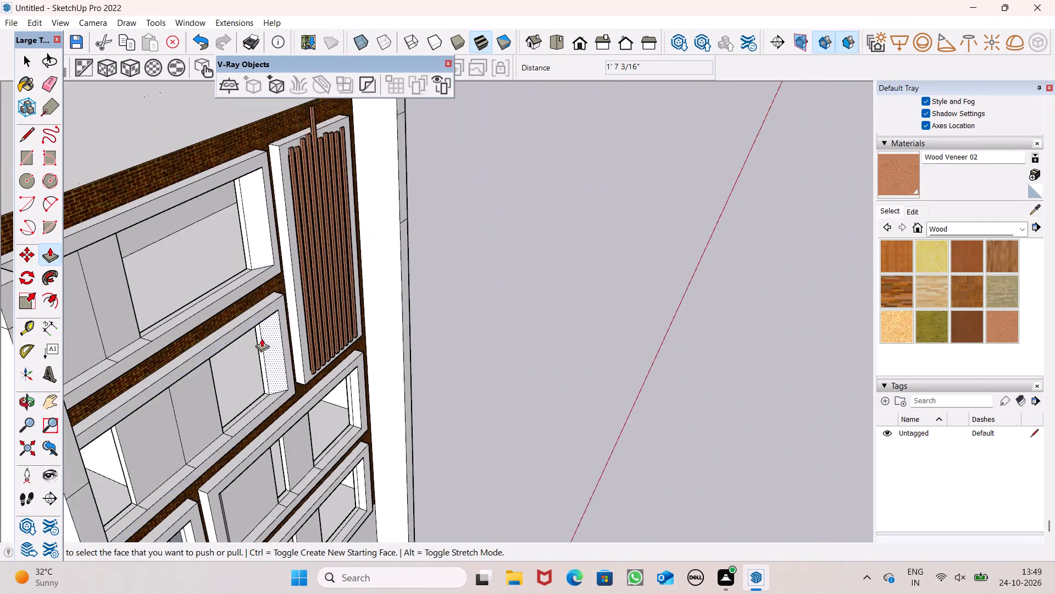
Push/Pull the second slat's top up 1 11/16" level with the first, and lower the third 3 3/4" and fourth 5 1/2" to match.
scroll(262, 338, "down", 9)
scroll(260, 284, "up", 9)
scroll(235, 254, "up", 12)
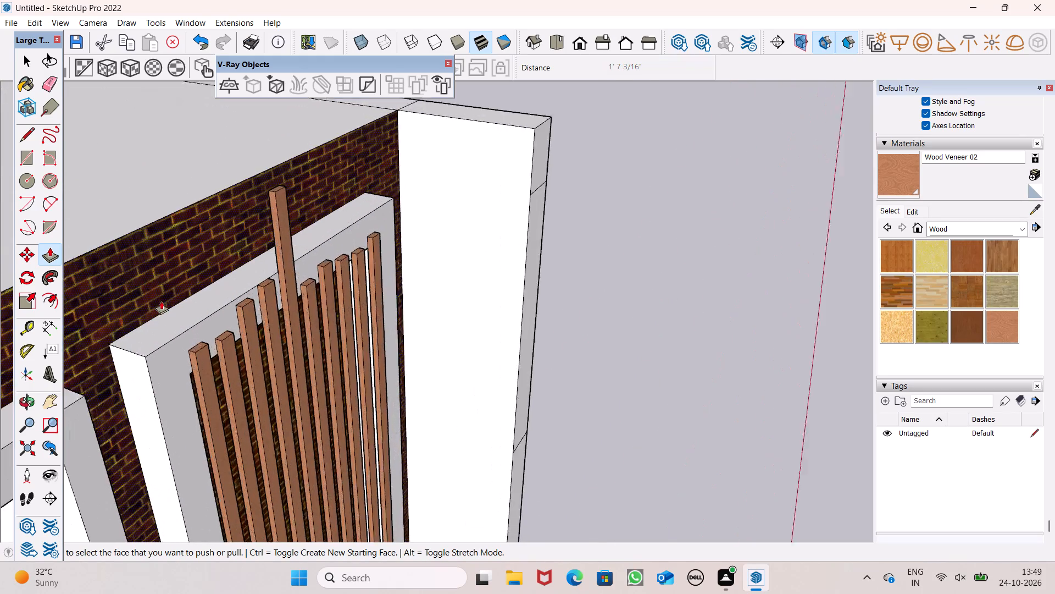
scroll(161, 301, "up", 2)
scroll(201, 419, "up", 1)
middle_click_drag(201, 419, 21, 326)
scroll(21, 328, "up", 1)
scroll(221, 237, "up", 5)
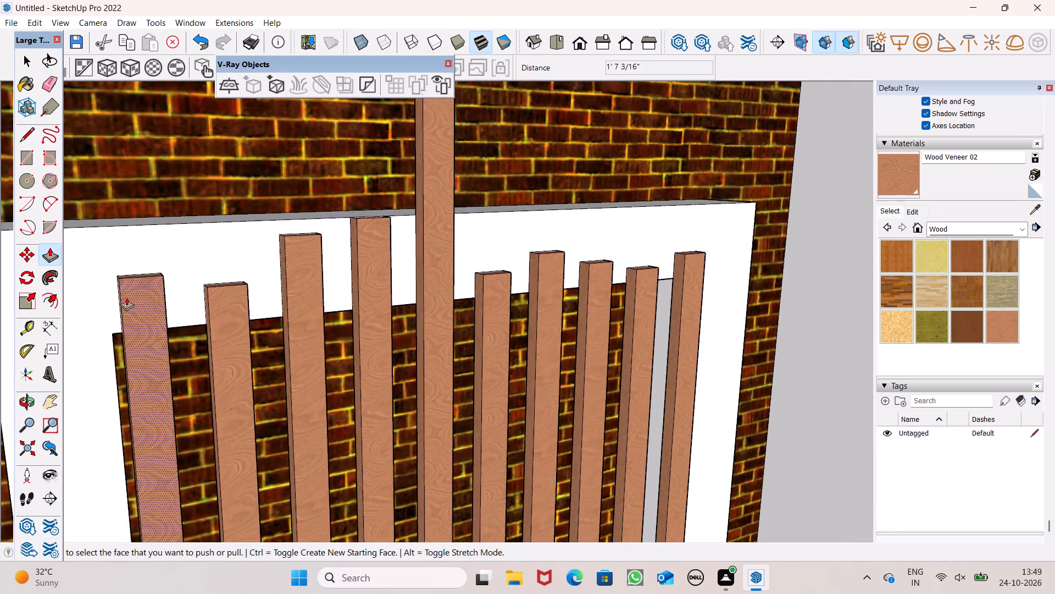
scroll(147, 303, "up", 1)
middle_click_drag(150, 305, 169, 378)
scroll(169, 365, "up", 3)
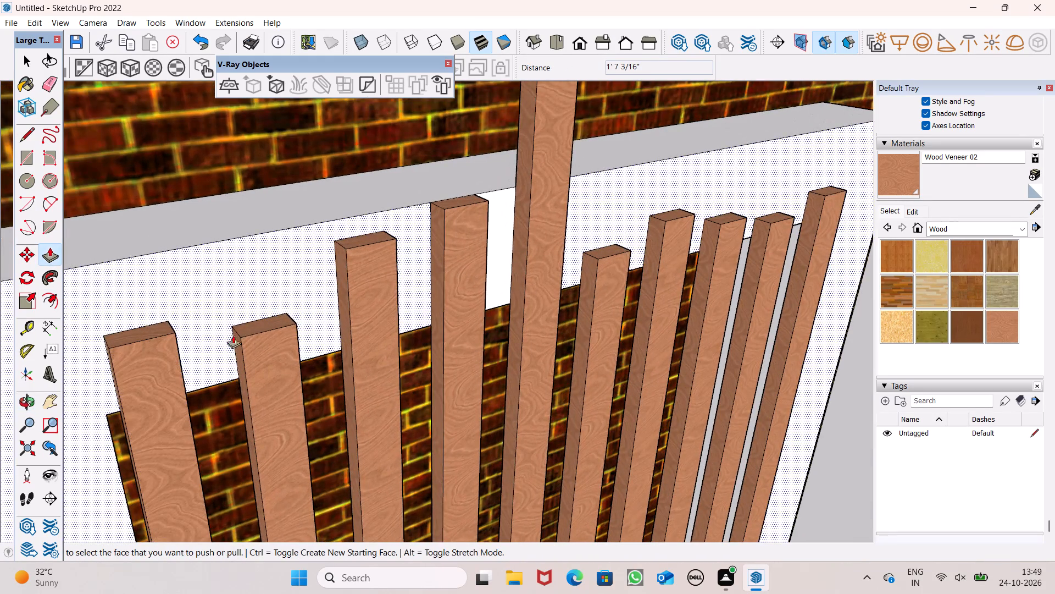
left_click_drag(249, 327, 156, 330)
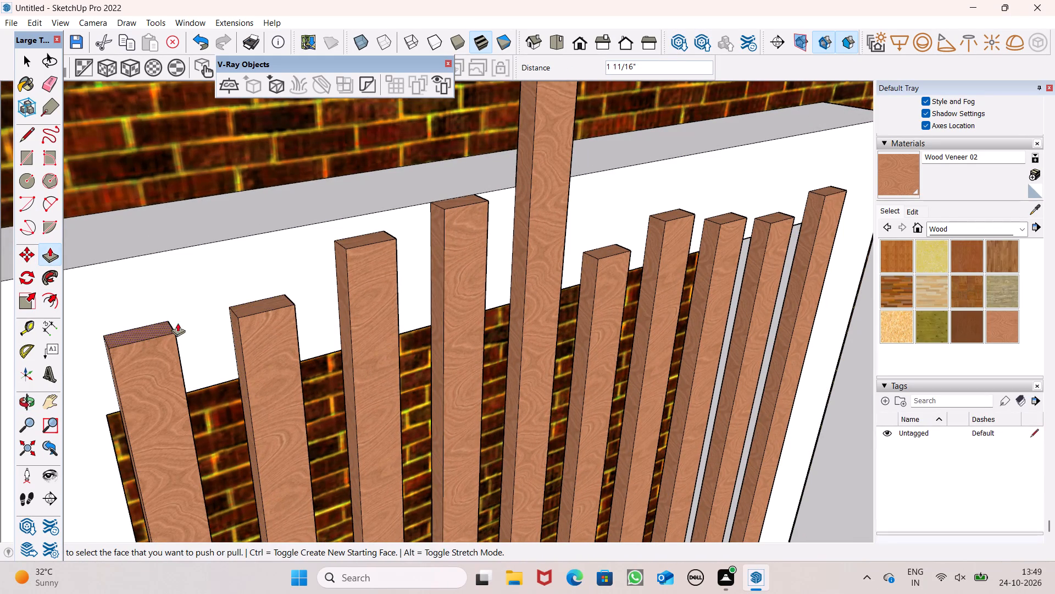
left_click_drag(351, 239, 286, 295)
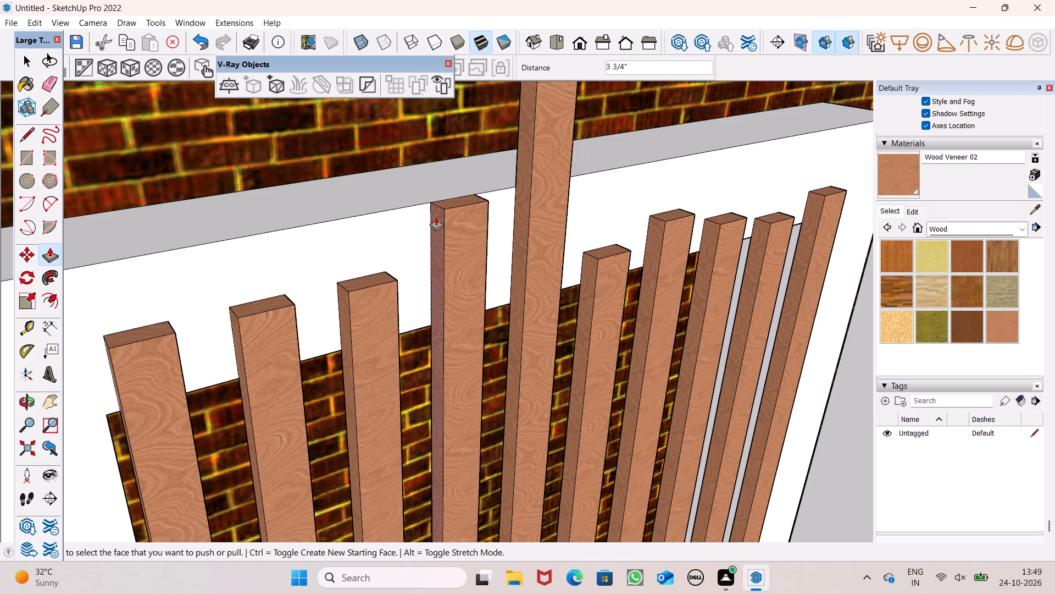
left_click_drag(451, 204, 386, 279)
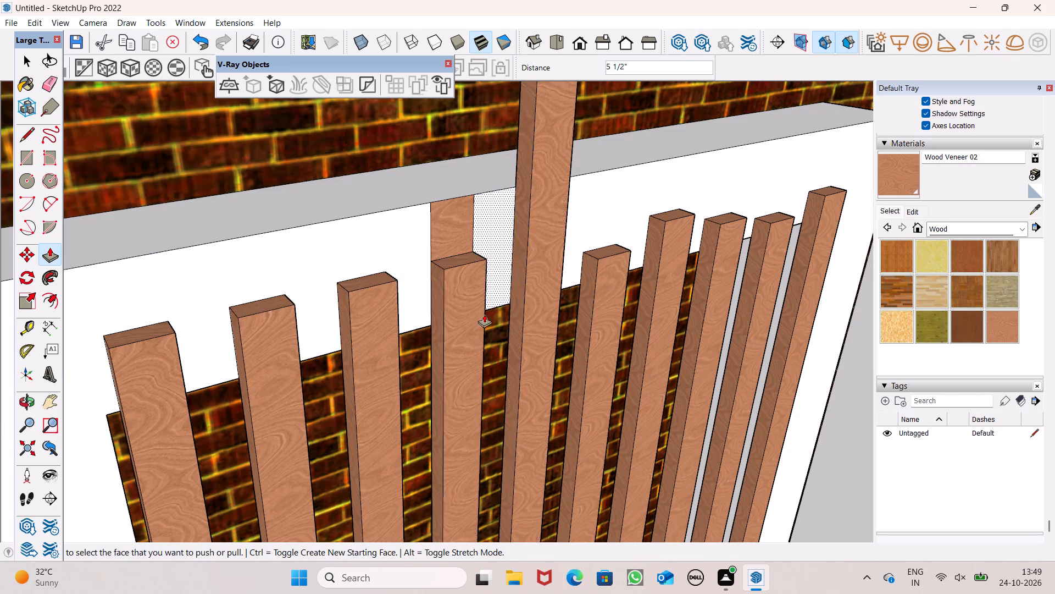
Push/Pull the overlong fifth slat's top face down about 2' 5 15/16", level with the fourth slat's top.
scroll(480, 320, "down", 5)
middle_click_drag(424, 360, 287, 399)
scroll(285, 392, "down", 6)
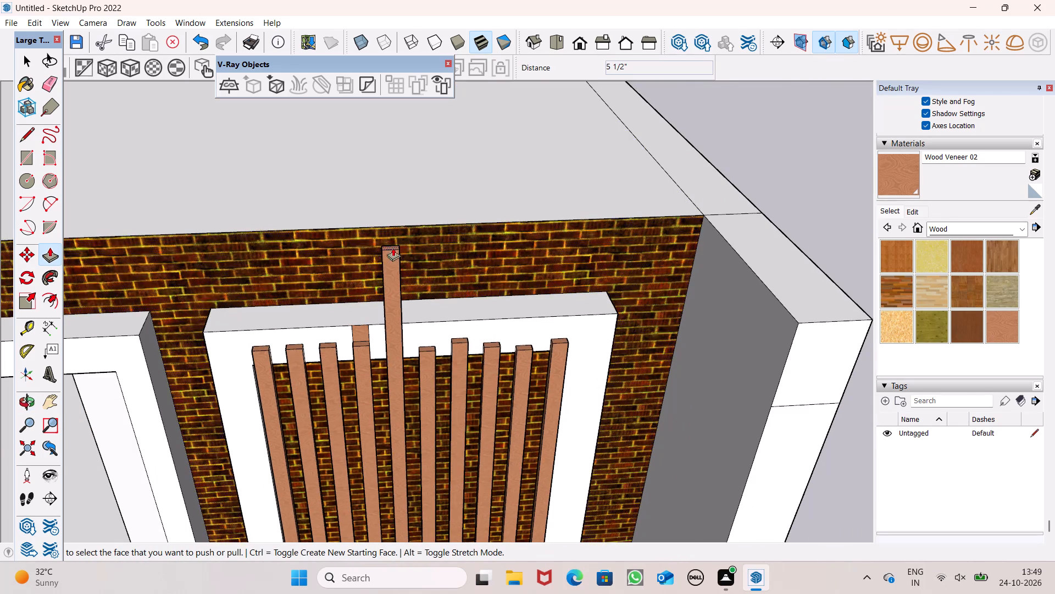
scroll(391, 249, "up", 6)
left_click_drag(393, 244, 353, 386)
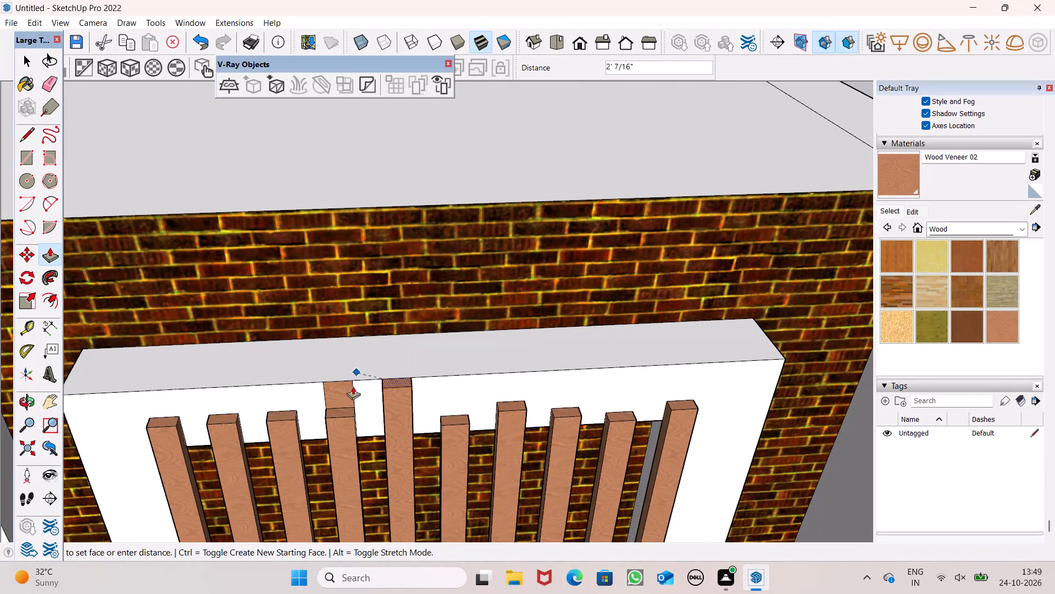
left_click_drag(353, 386, 346, 413)
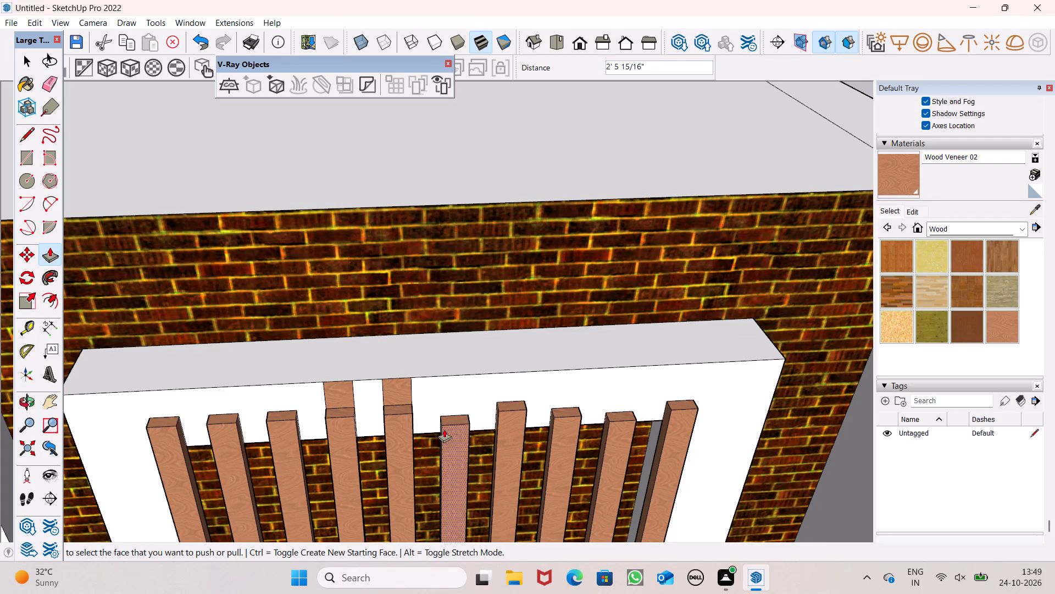
Push/Pull the sixth to tenth slats' tops up in line, raising the sixth 2 7/8", seventh 1/2", eighth 2 1/2" and tenth 2 1/4".
left_click_drag(452, 422, 414, 410)
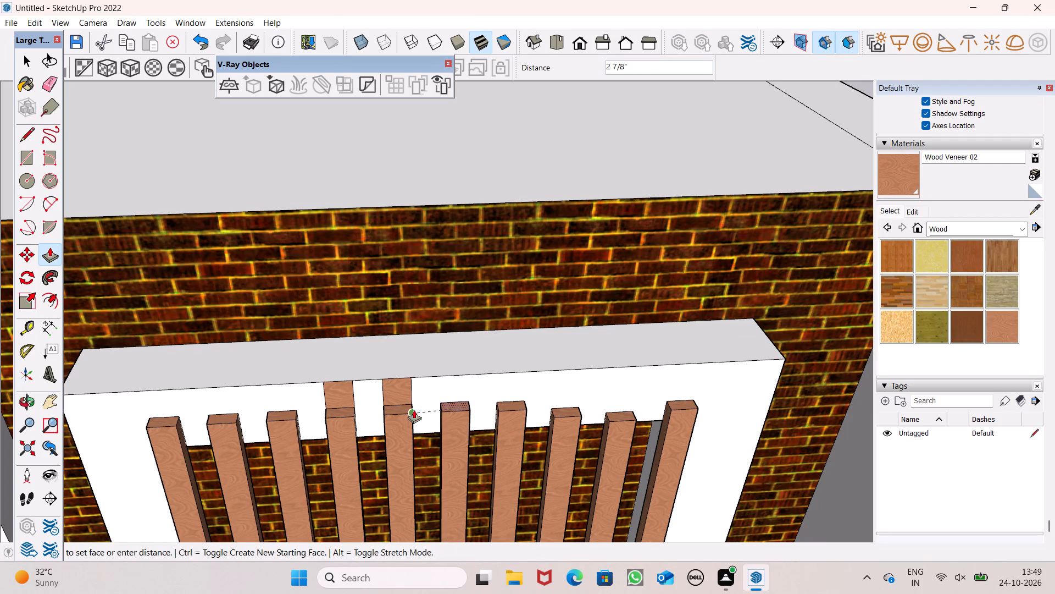
left_click_drag(414, 410, 413, 410)
left_click_drag(502, 405, 470, 404)
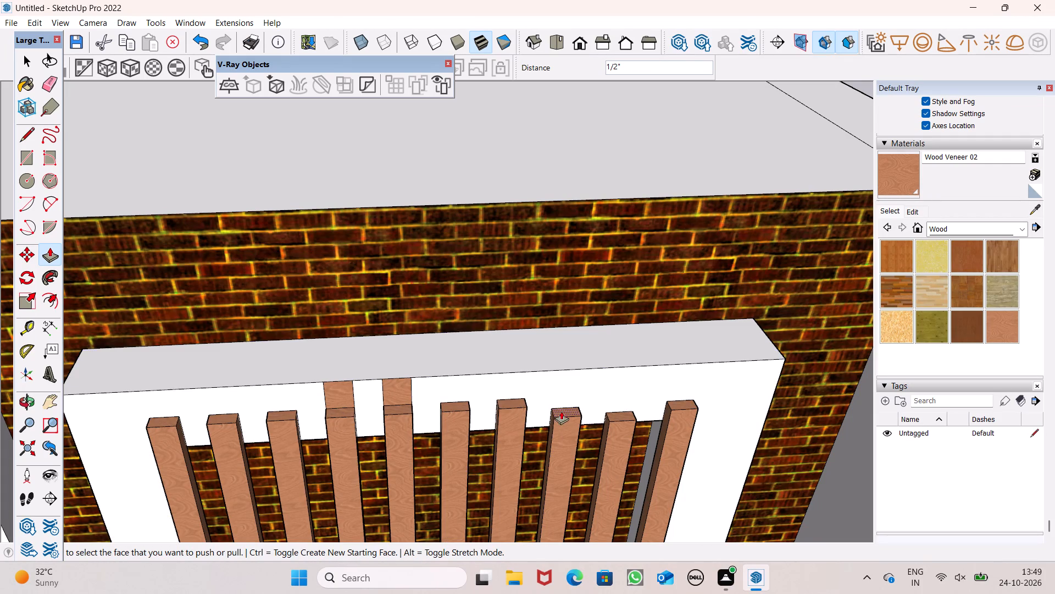
left_click_drag(563, 411, 510, 404)
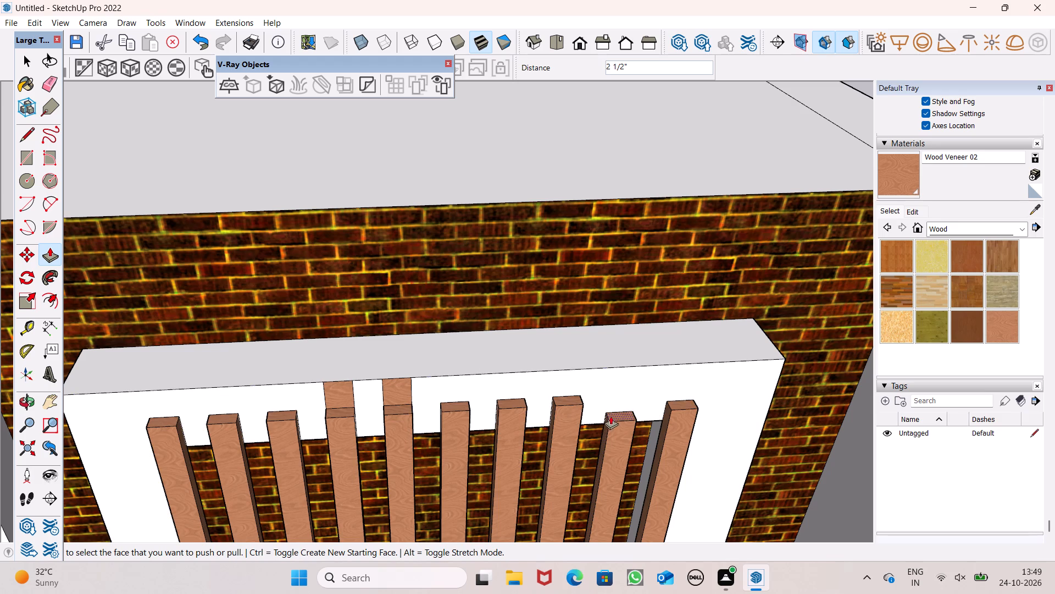
left_click_drag(621, 419, 590, 410)
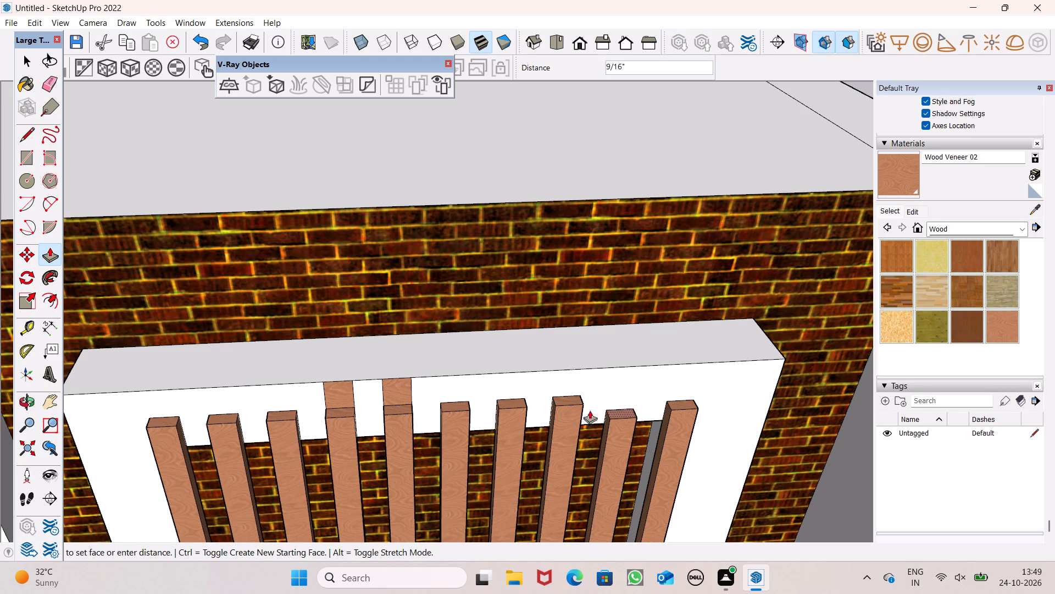
left_click_drag(590, 410, 580, 405)
left_click_drag(676, 406, 637, 391)
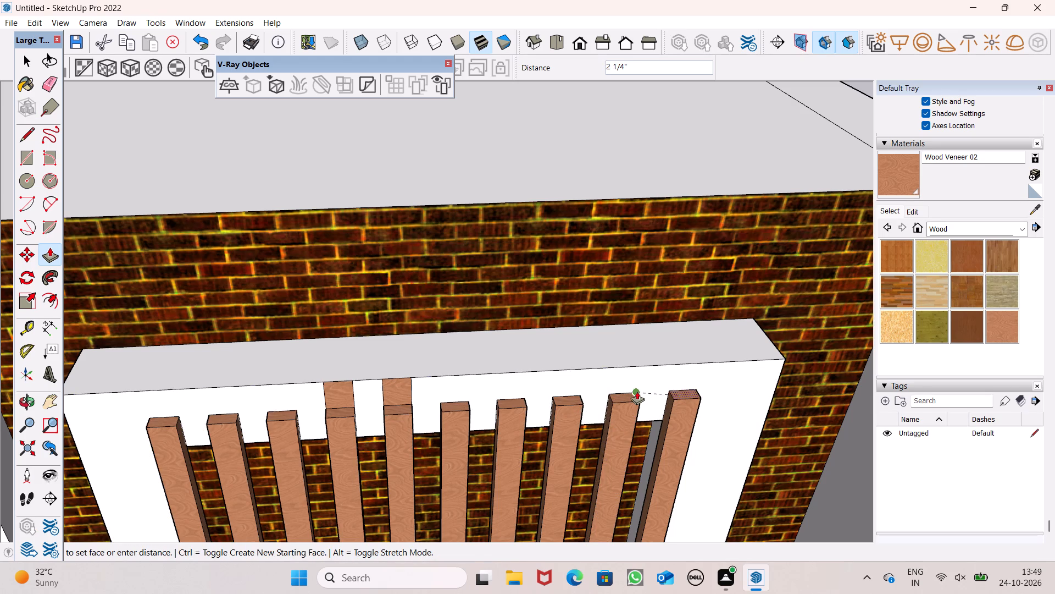
left_click_drag(637, 391, 636, 392)
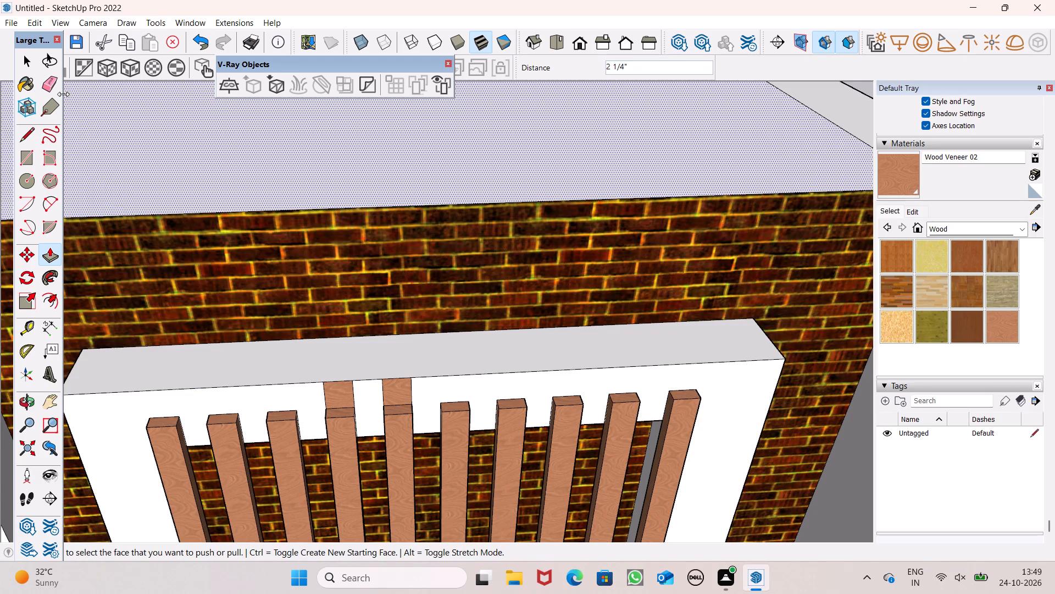
Erase the leftover veneer strips' edges on the white frame above the fourth and fifth slats.
left_click(50, 85)
scroll(393, 447, "up", 4)
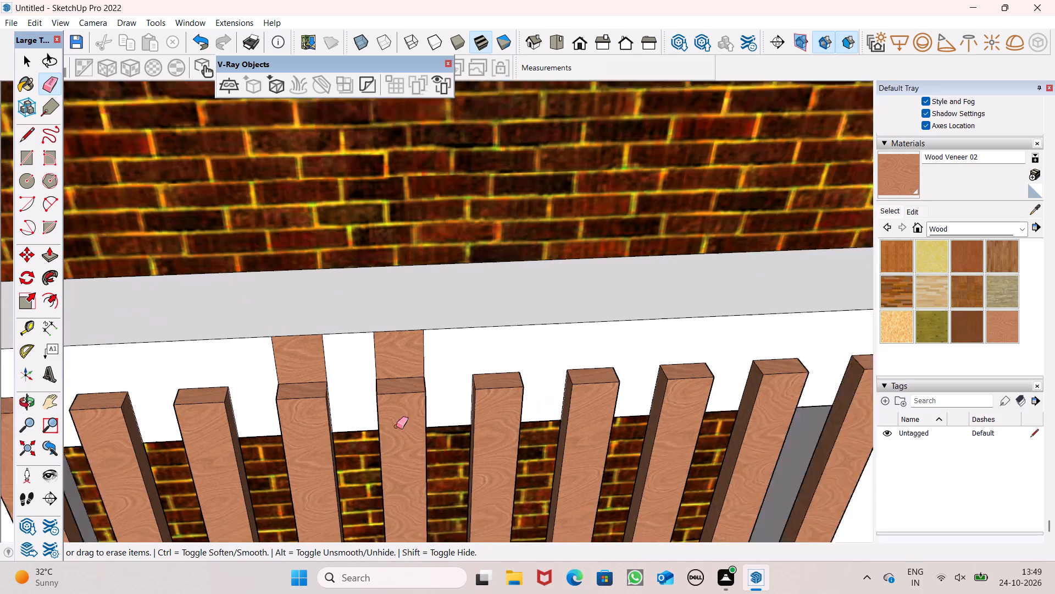
scroll(396, 426, "up", 2)
left_click_drag(318, 353, 310, 348)
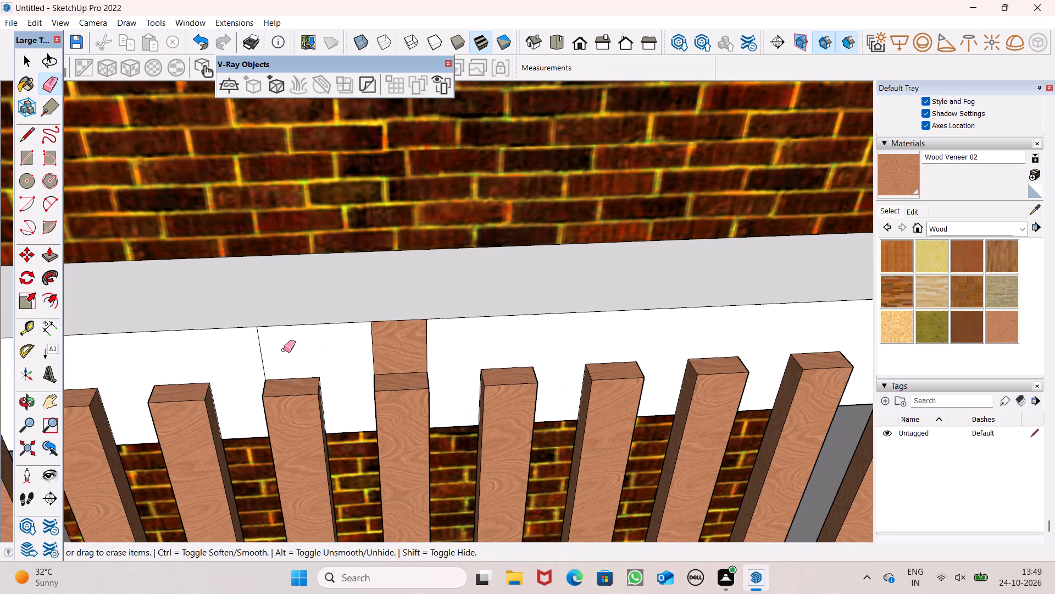
left_click(263, 357)
left_click_drag(425, 346, 404, 342)
left_click_drag(392, 343, 374, 348)
left_click_drag(374, 348, 383, 348)
left_click_drag(448, 348, 418, 348)
Examine the levelled slats up close and within the whole brick front.
scroll(564, 313, "down", 6)
scroll(467, 287, "down", 4)
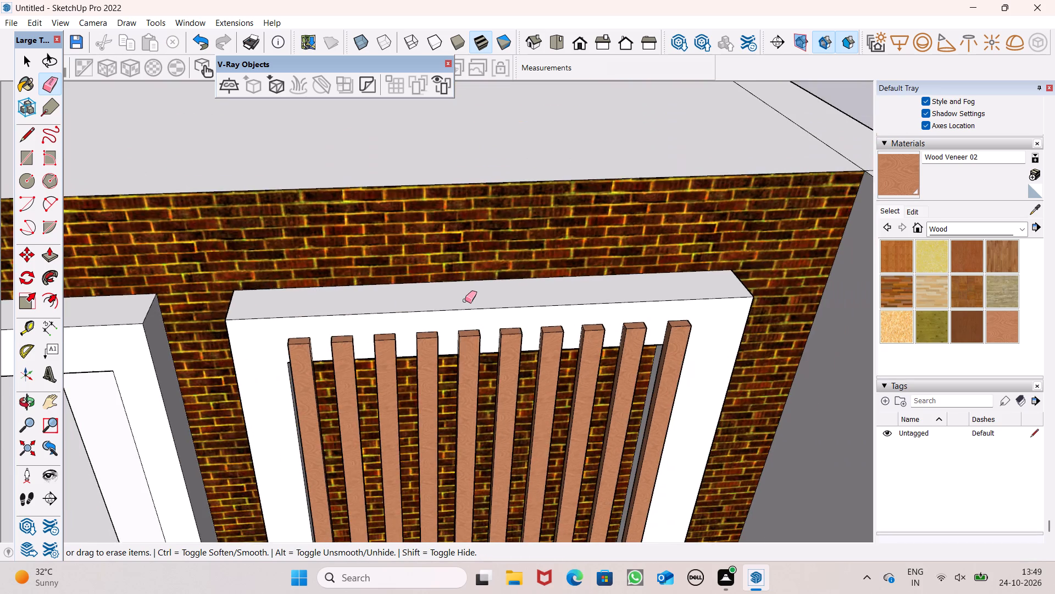
middle_click_drag(530, 342, 429, 258)
scroll(429, 258, "down", 5)
middle_click_drag(519, 329, 801, 295)
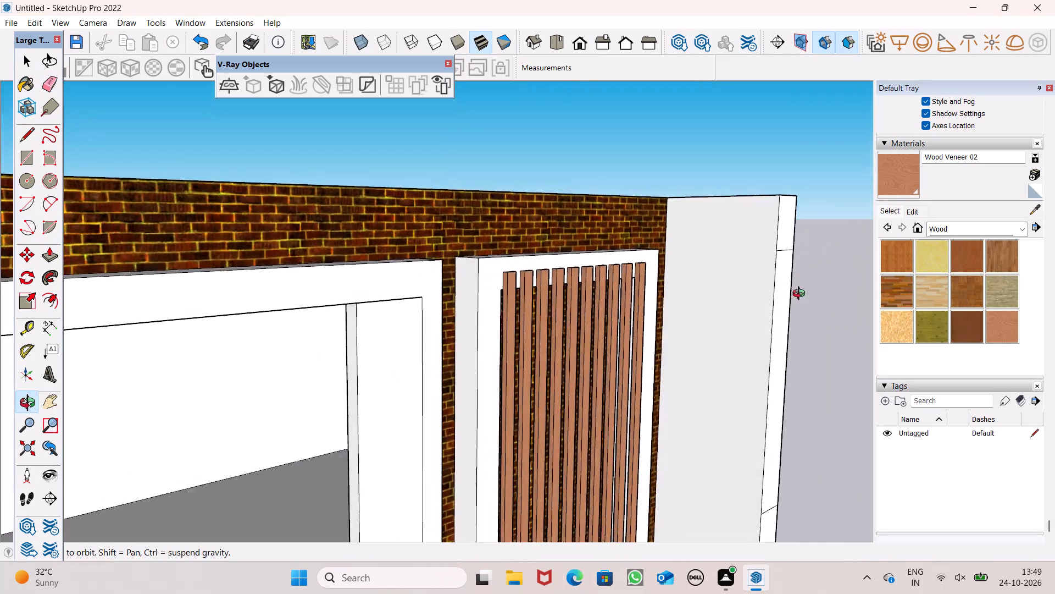
middle_click_drag(801, 295, 698, 317)
scroll(616, 385, "up", 15)
scroll(480, 311, "down", 2)
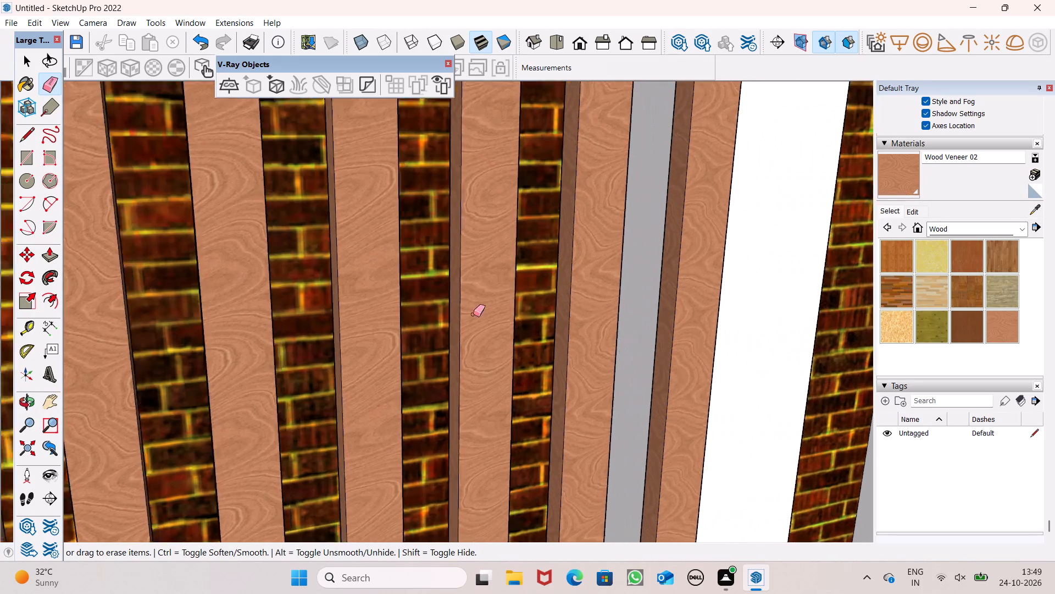
scroll(473, 314, "down", 4)
scroll(446, 274, "down", 7)
scroll(462, 252, "down", 14)
middle_click_drag(471, 290, 343, 306)
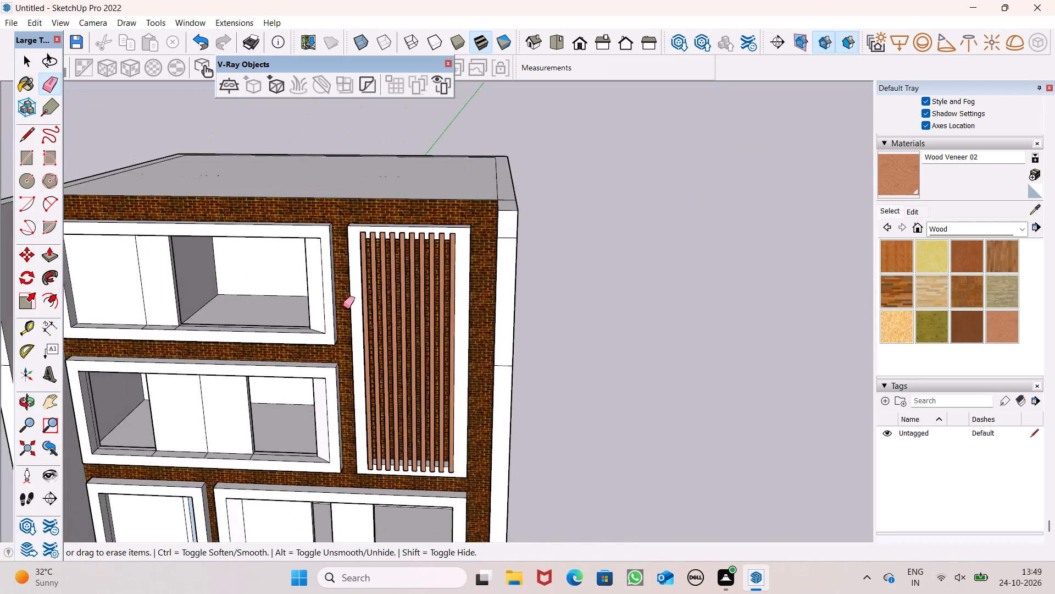
middle_click_drag(343, 306, 350, 309)
scroll(357, 273, "down", 3)
scroll(470, 273, "down", 2)
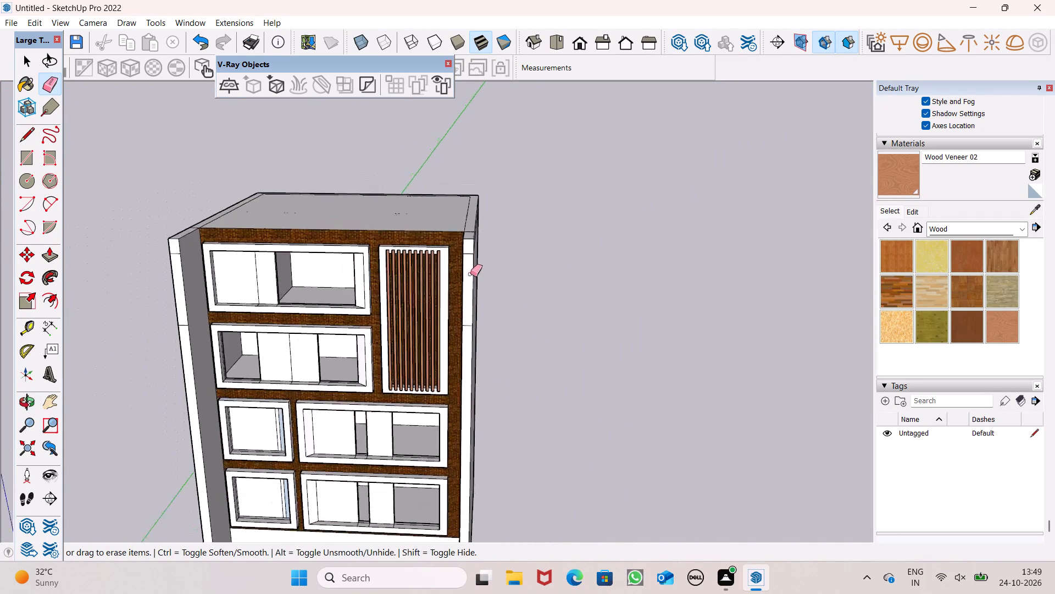
scroll(470, 274, "down", 2)
Draw a full-height rectangular strip about 4 5/8" by 8' on the white panel inside the top-left window opening, near its left edge.
key("space")
scroll(582, 308, "down", 1)
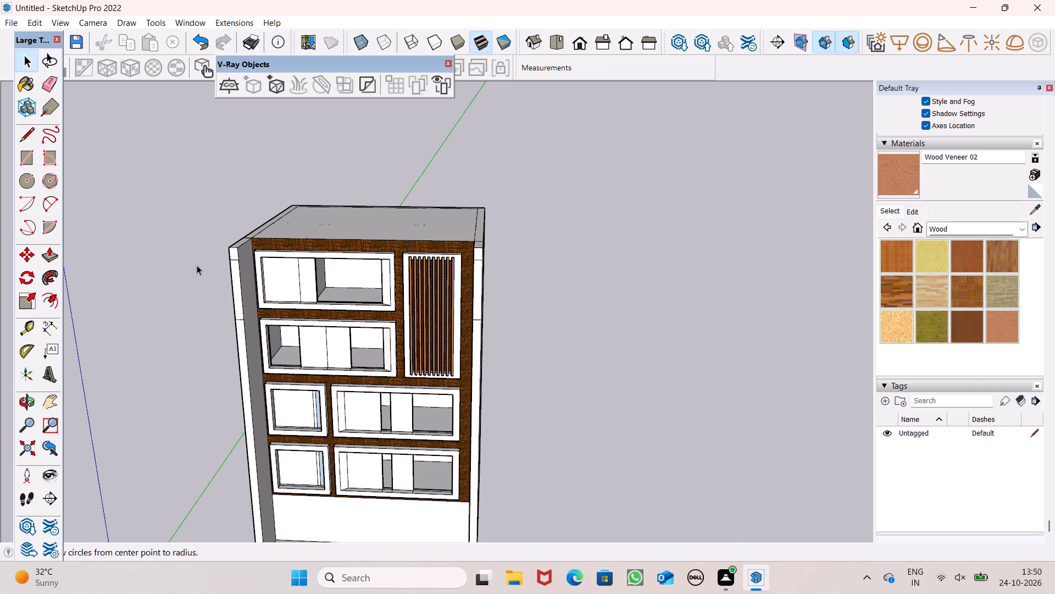
scroll(197, 256, "up", 7)
scroll(280, 319, "up", 7)
middle_click_drag(341, 356, 305, 419)
scroll(306, 419, "up", 1)
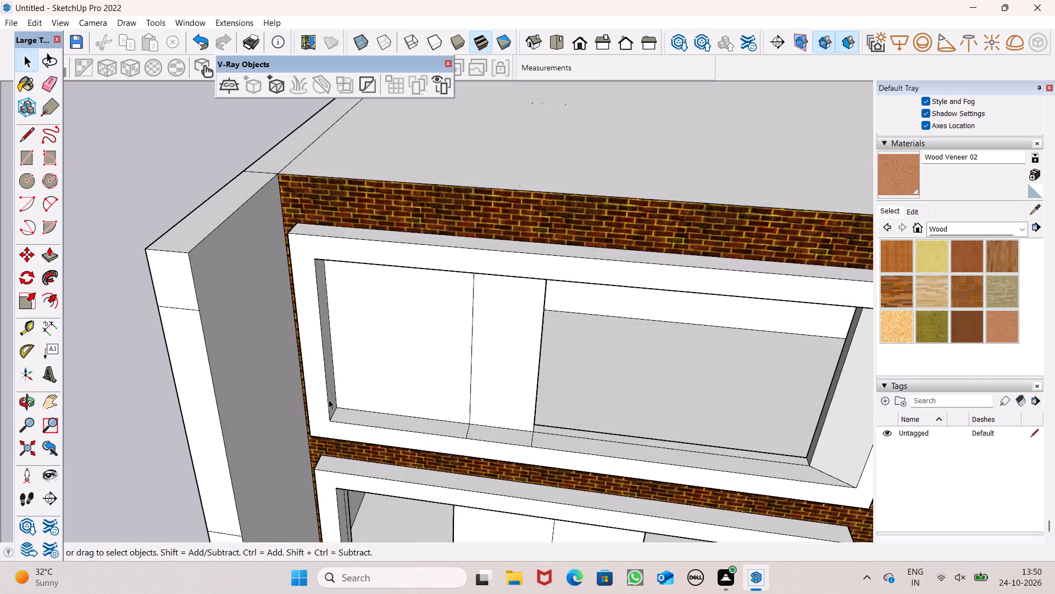
scroll(351, 397, "up", 4)
scroll(357, 343, "down", 5)
middle_click_drag(370, 384, 387, 277)
scroll(373, 260, "up", 2)
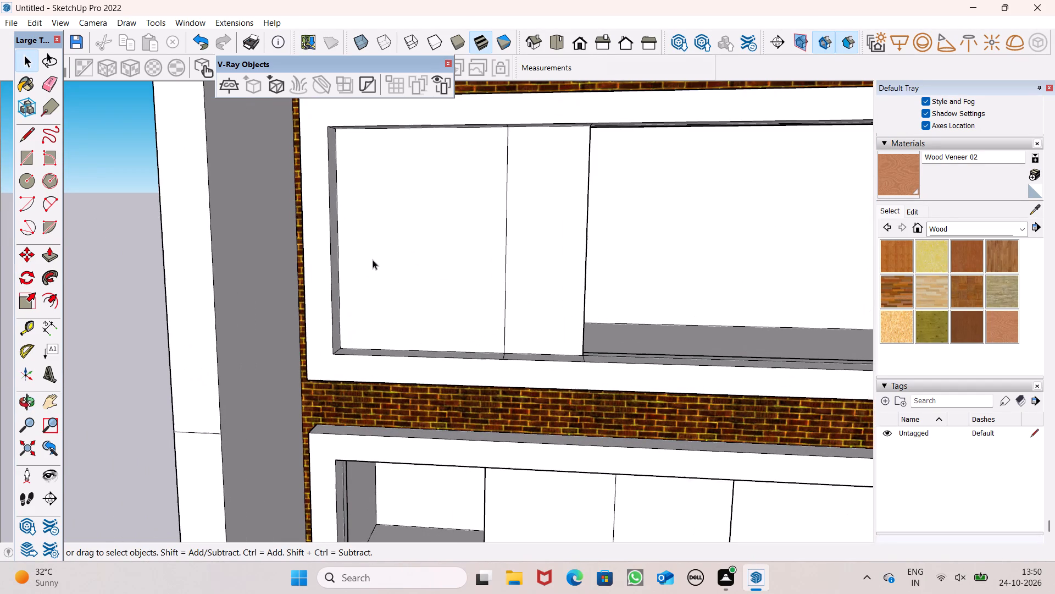
left_click(25, 132)
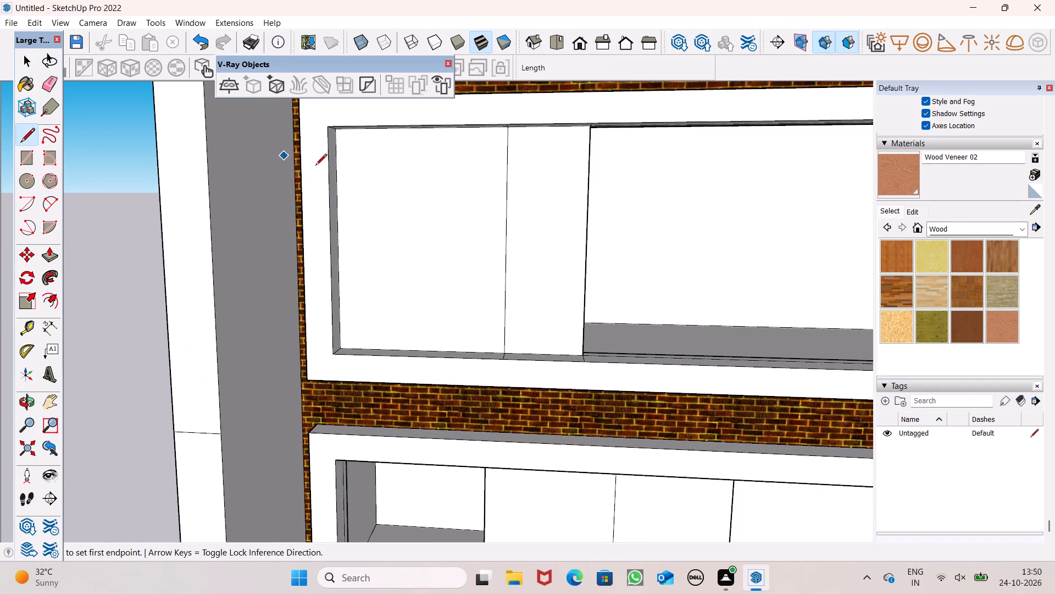
scroll(426, 167, "up", 6)
scroll(320, 175, "down", 3)
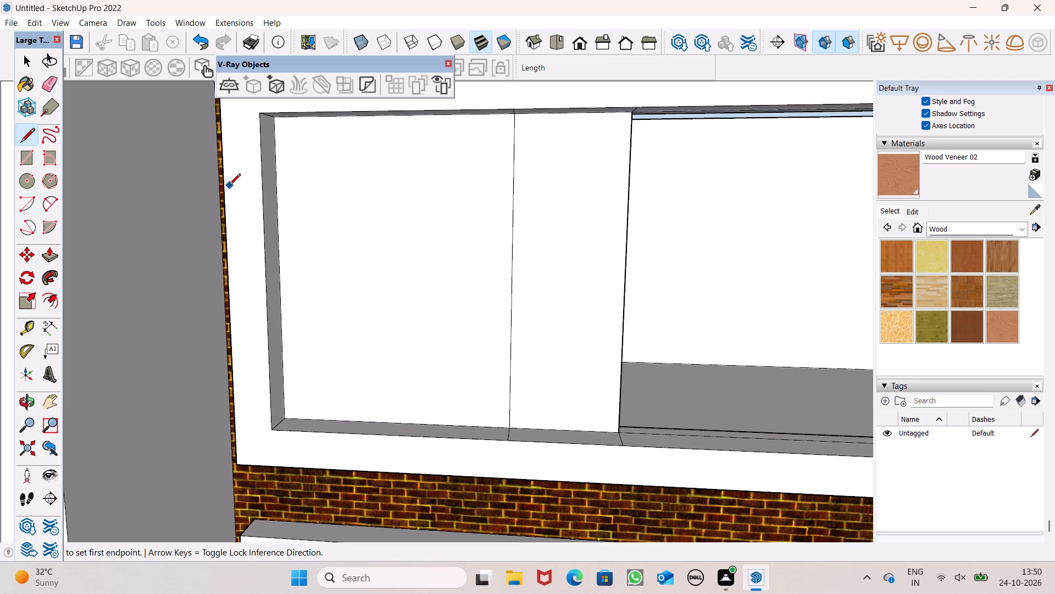
left_click(31, 163)
scroll(295, 125, "up", 5)
scroll(291, 194, "down", 4)
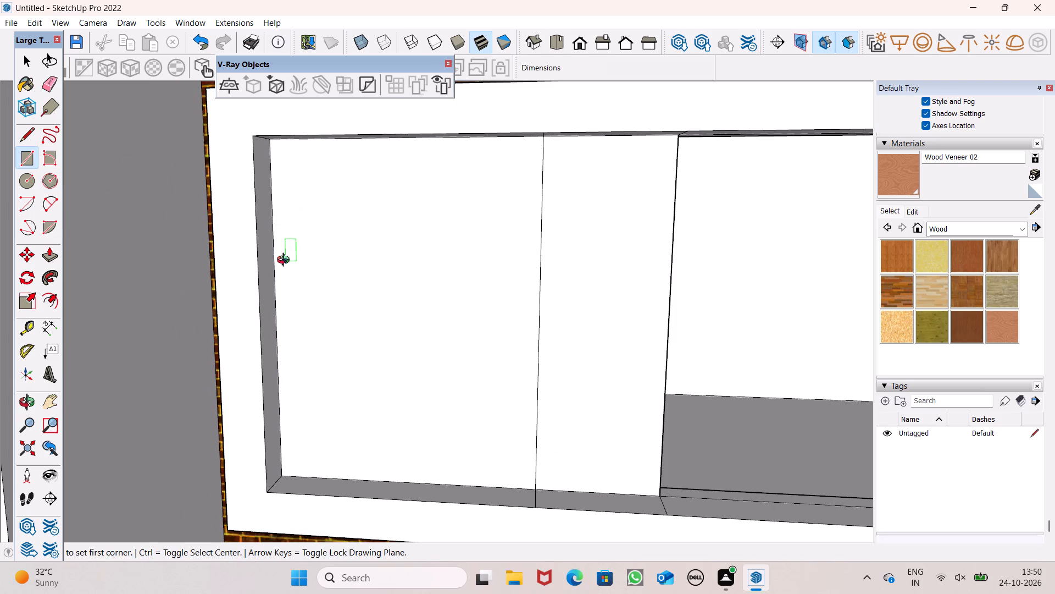
middle_click_drag(286, 261, 299, 210)
scroll(291, 260, "down", 4)
scroll(308, 136, "up", 6)
scroll(290, 188, "up", 7)
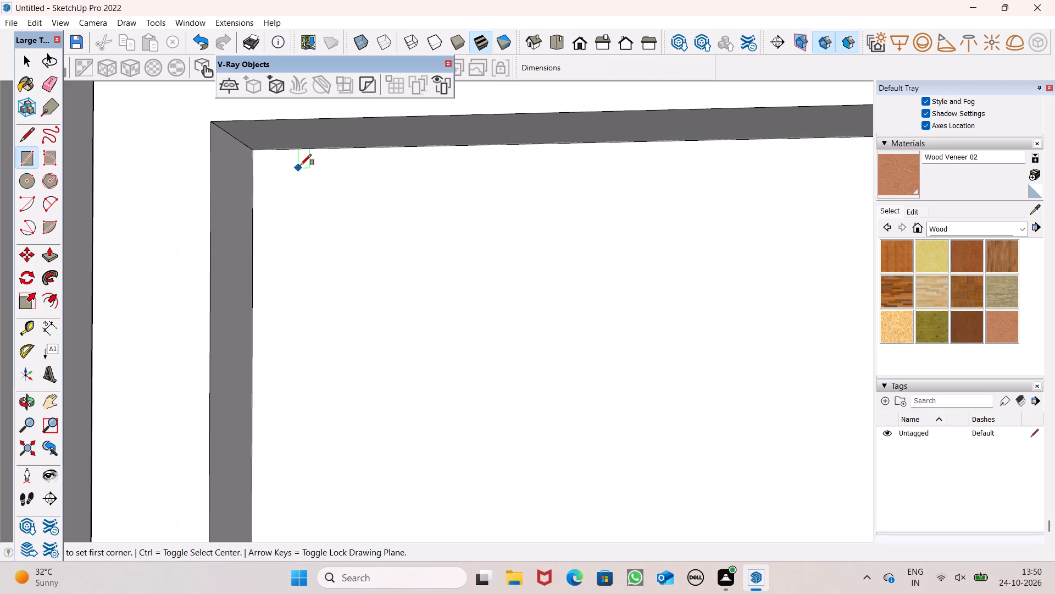
left_click(293, 148)
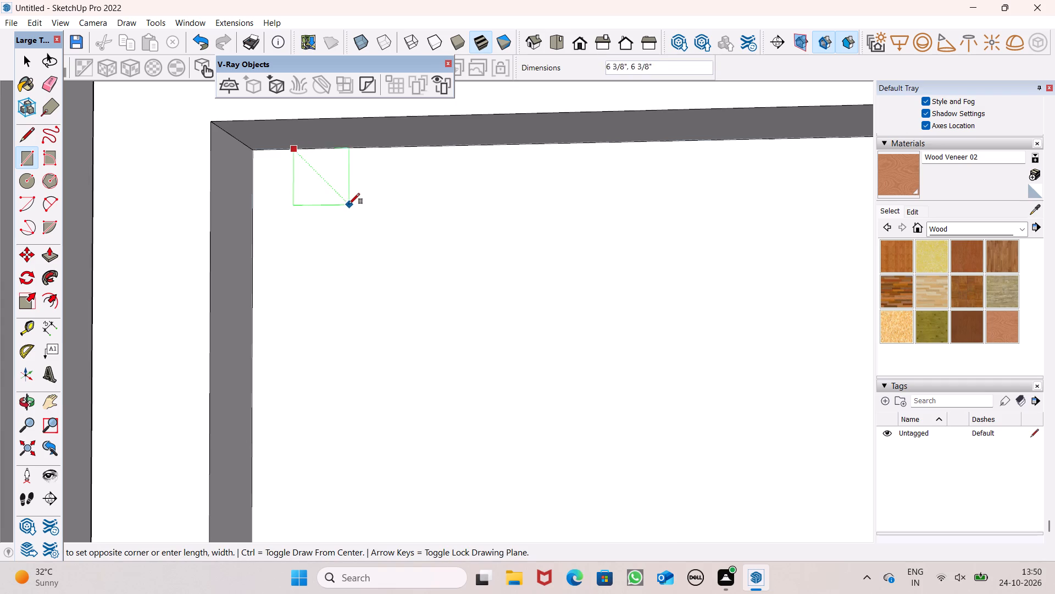
scroll(349, 204, "down", 12)
middle_click_drag(370, 329, 351, 440)
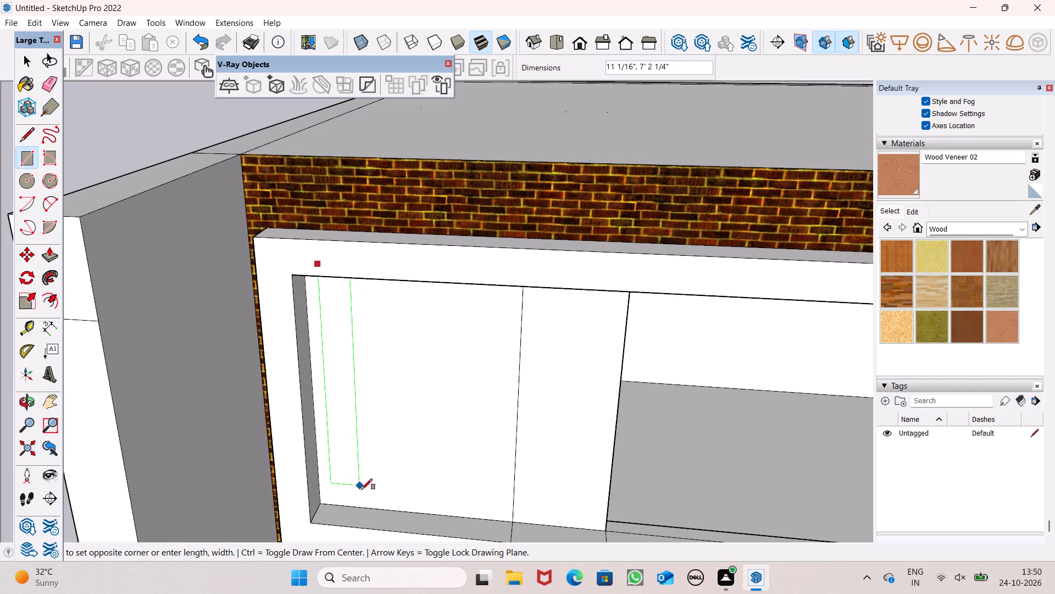
scroll(362, 491, "up", 14)
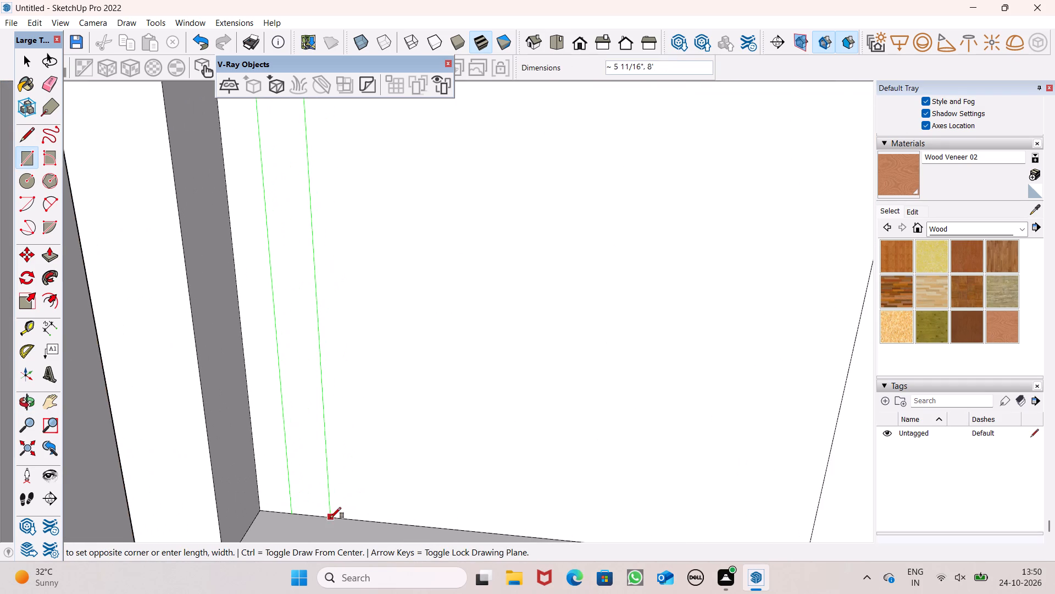
scroll(330, 518, "up", 4)
left_click(320, 512)
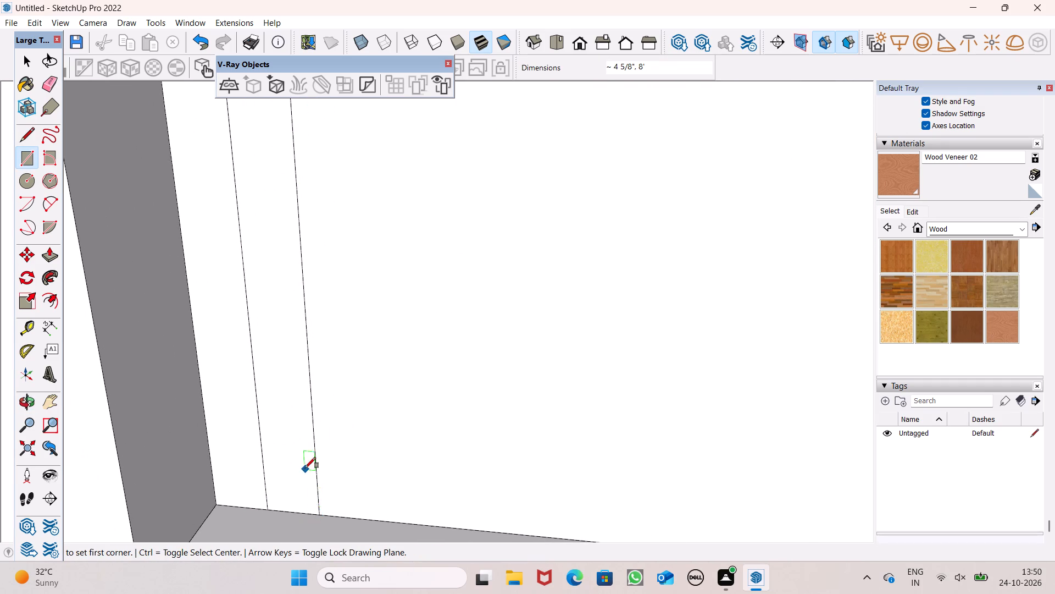
Copy the narrow strip three times rightward along the white panel, placing the last copy about 11 11/16" from the previous one.
scroll(305, 468, "down", 15)
middle_click_drag(332, 466, 349, 289)
scroll(356, 329, "down", 5)
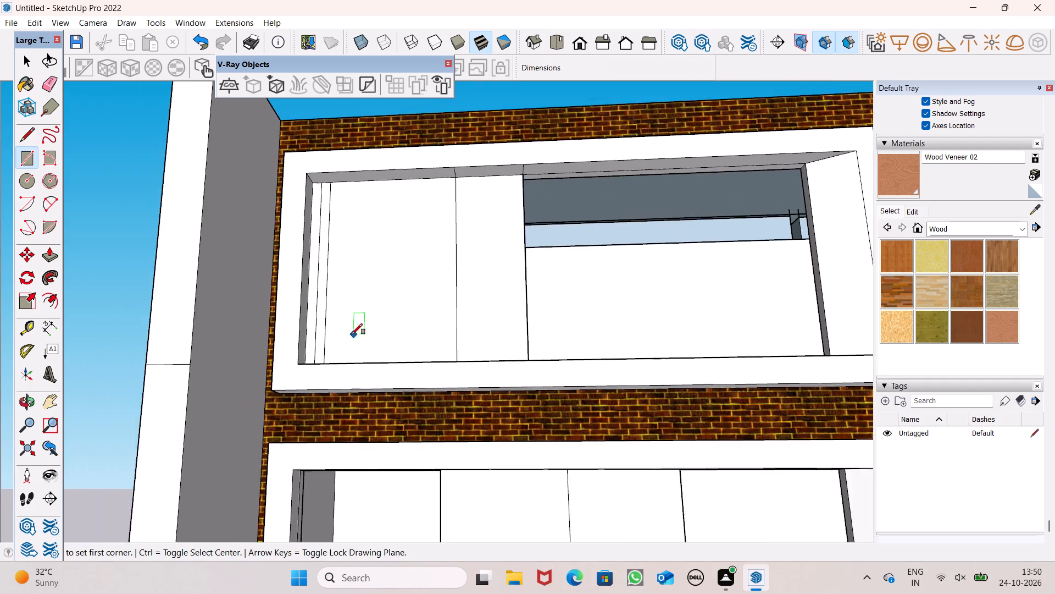
middle_click_drag(358, 374, 341, 472)
key("space")
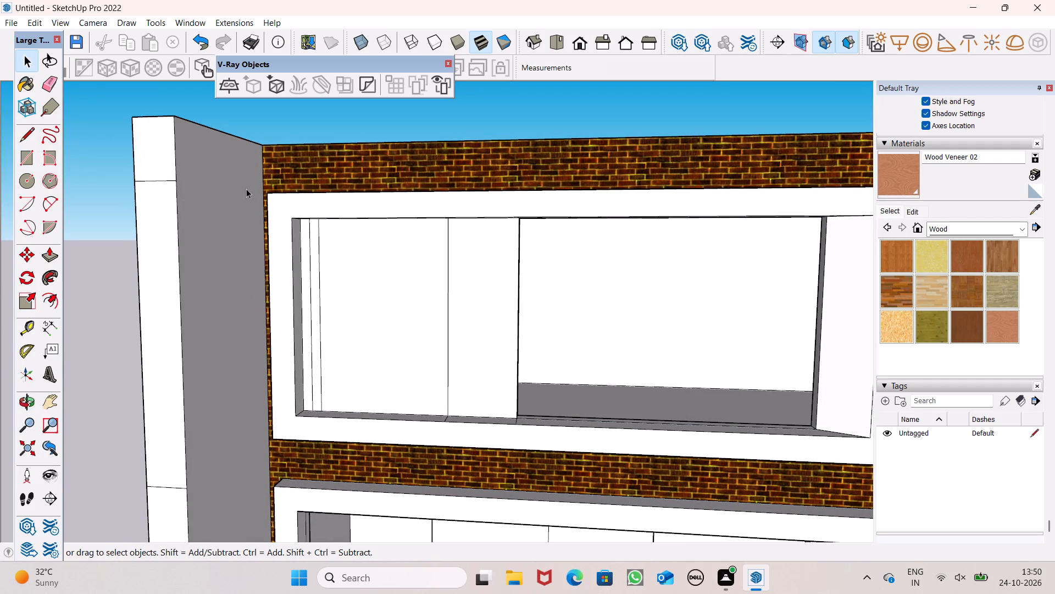
scroll(442, 196, "down", 2)
middle_click_drag(493, 295, 515, 331)
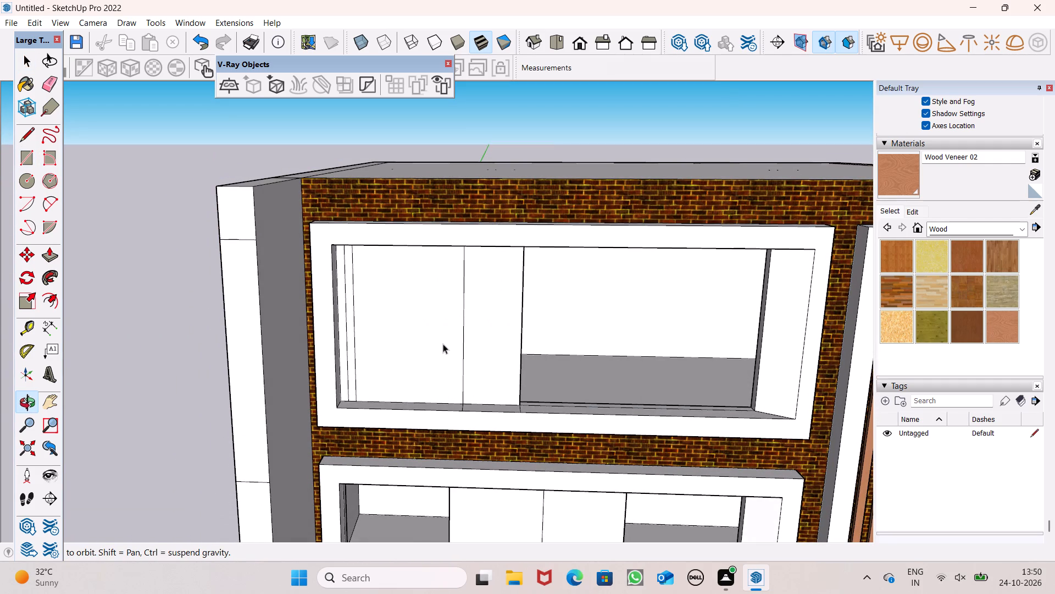
scroll(437, 337, "up", 4)
scroll(297, 378, "up", 4)
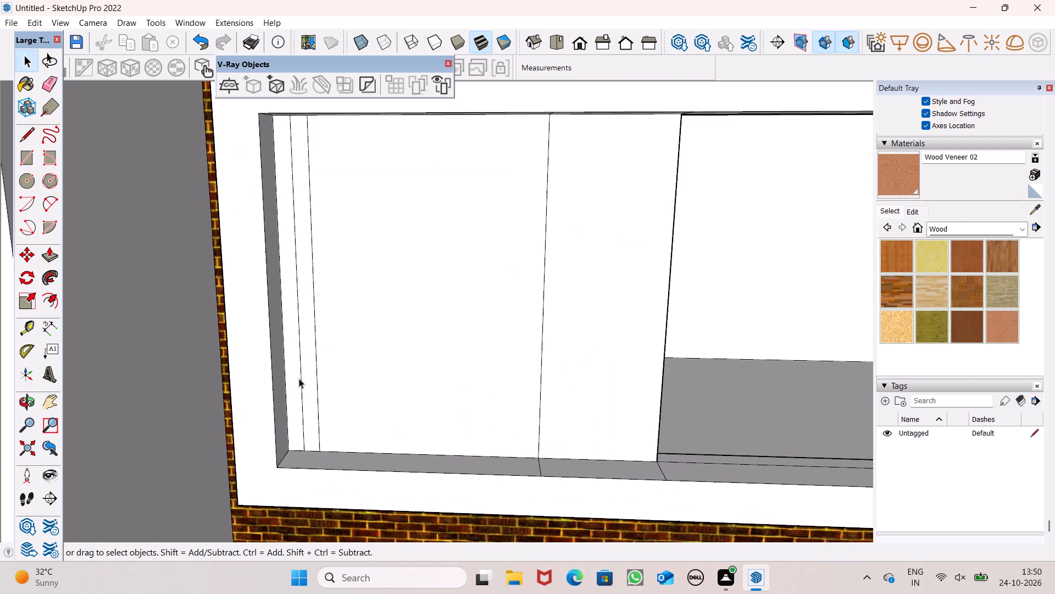
double_click(306, 379)
scroll(299, 377, "down", 5)
key("m")
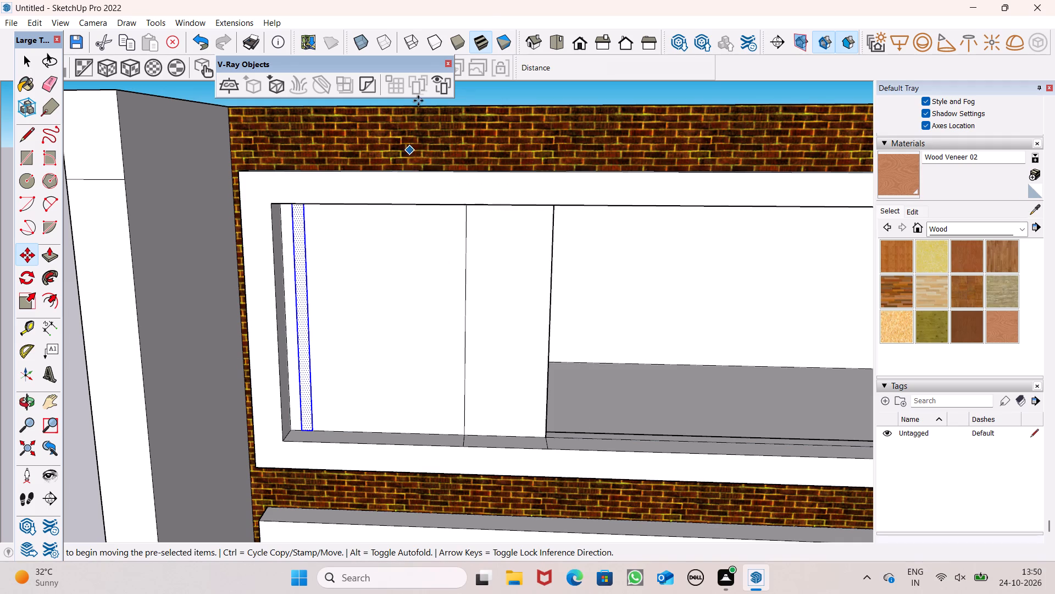
left_click_drag(980, 593, 1054, 593)
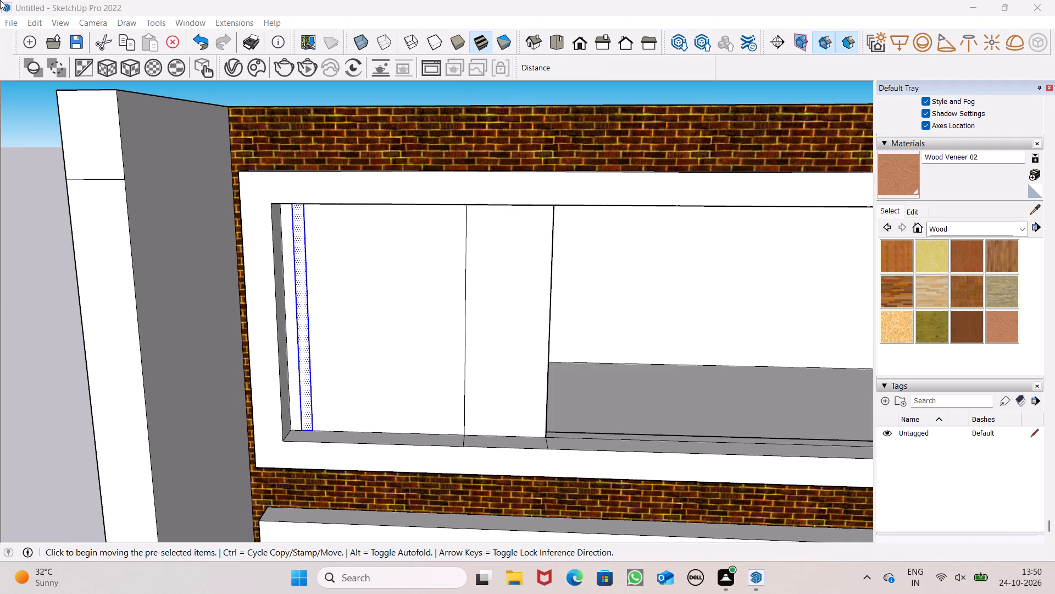
right_click(872, 0)
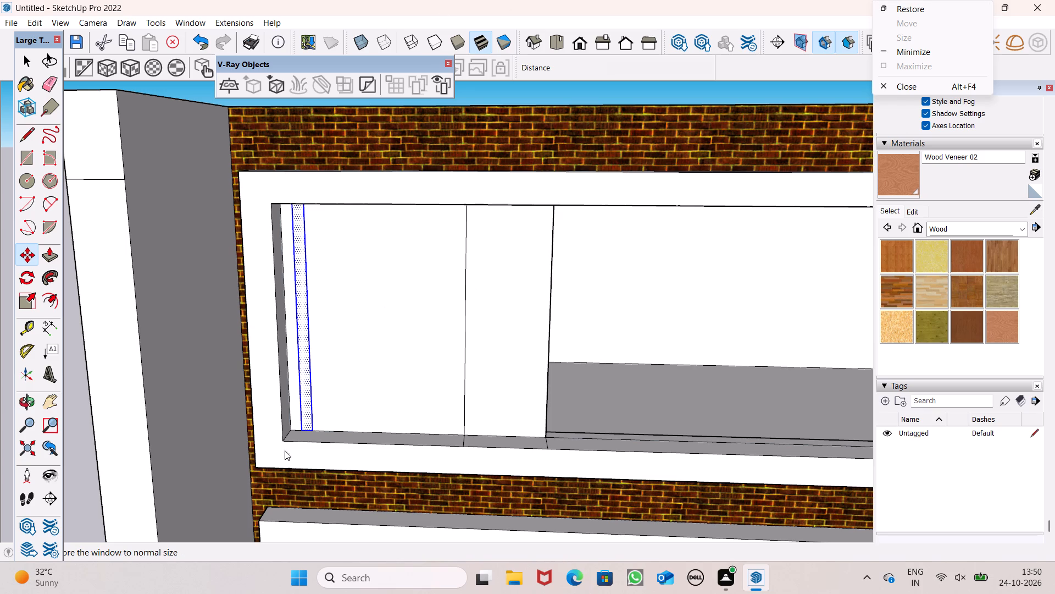
key("m")
key("Return")
scroll(304, 394, "down", 1)
scroll(322, 394, "up", 1)
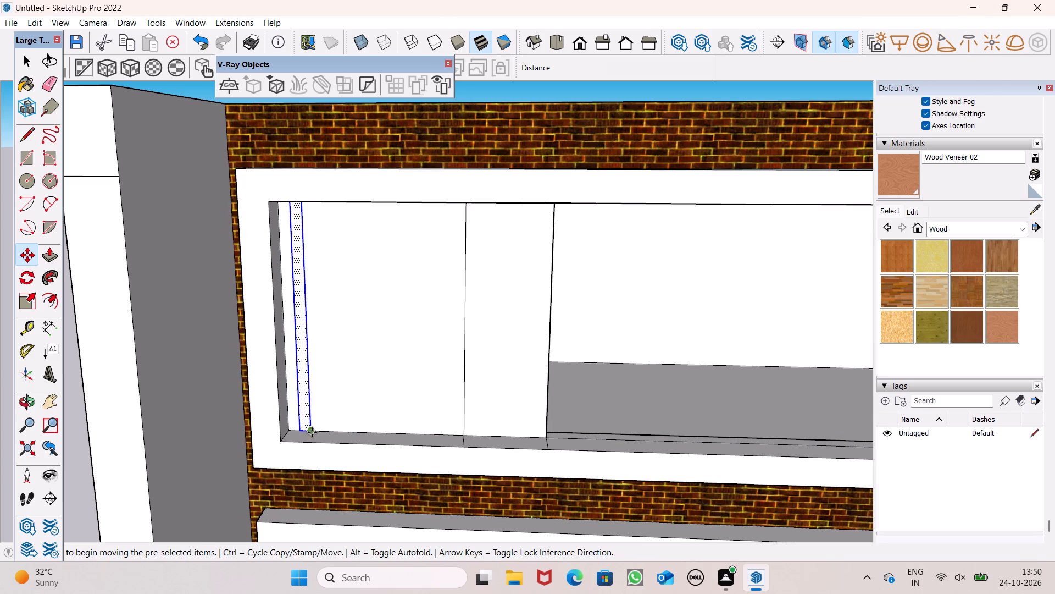
left_click_drag(312, 432, 335, 432)
left_click_drag(335, 432, 362, 437)
left_click_drag(362, 437, 389, 445)
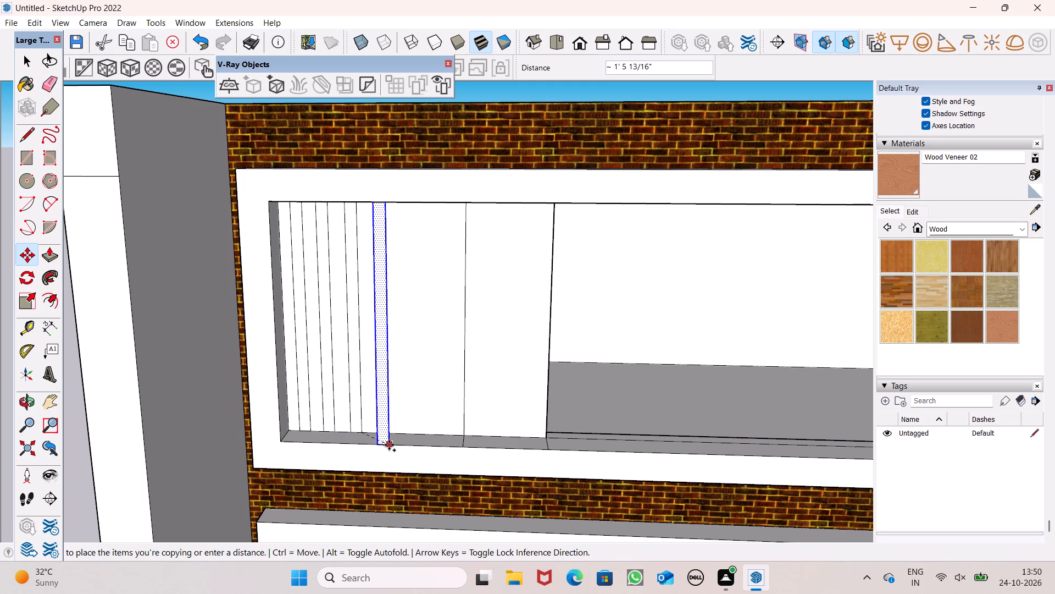
left_click_drag(389, 445, 395, 433)
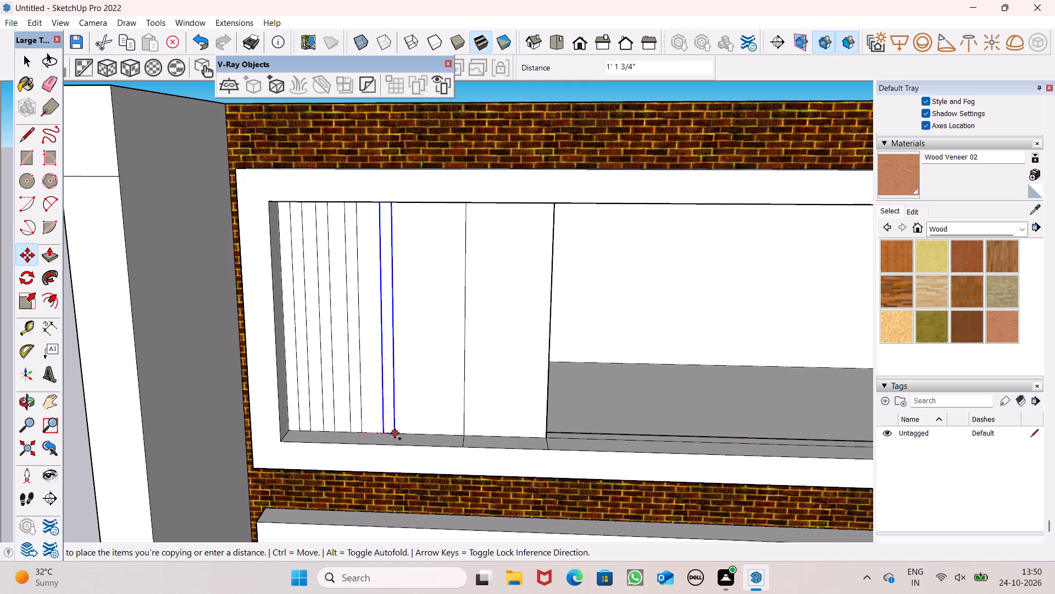
left_click_drag(395, 433, 390, 433)
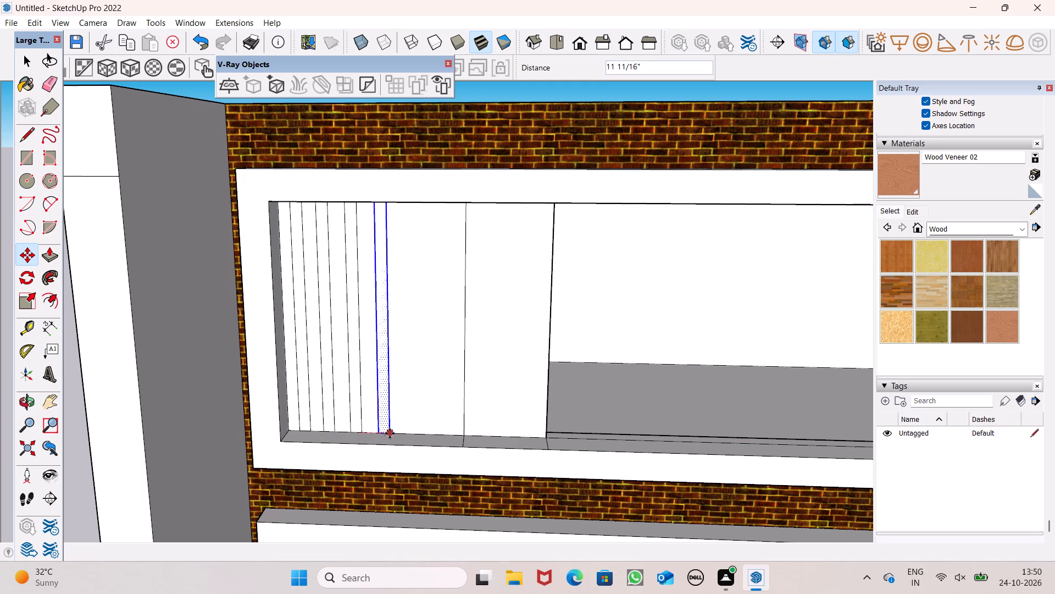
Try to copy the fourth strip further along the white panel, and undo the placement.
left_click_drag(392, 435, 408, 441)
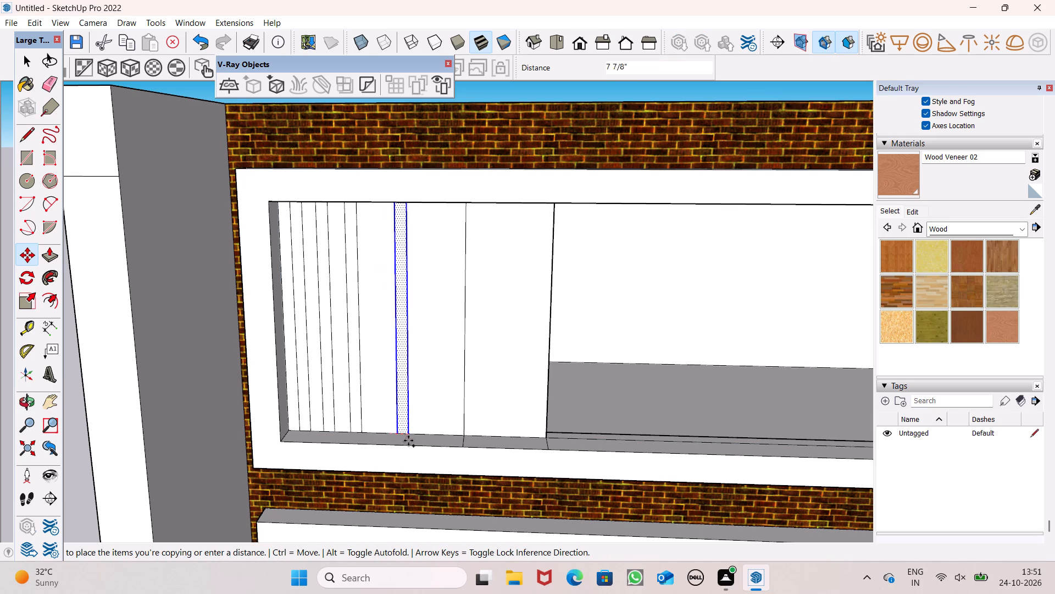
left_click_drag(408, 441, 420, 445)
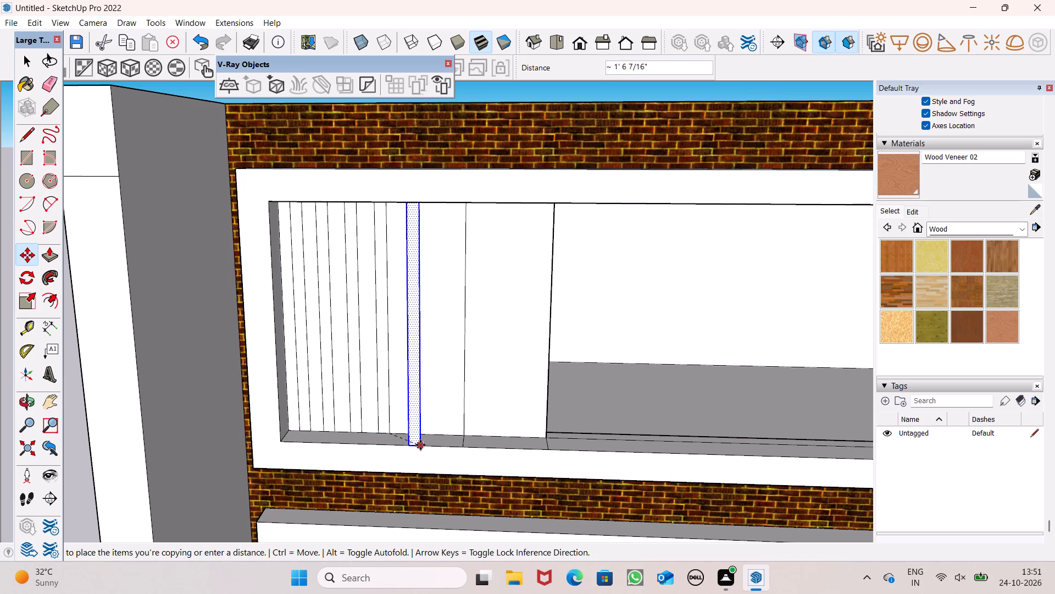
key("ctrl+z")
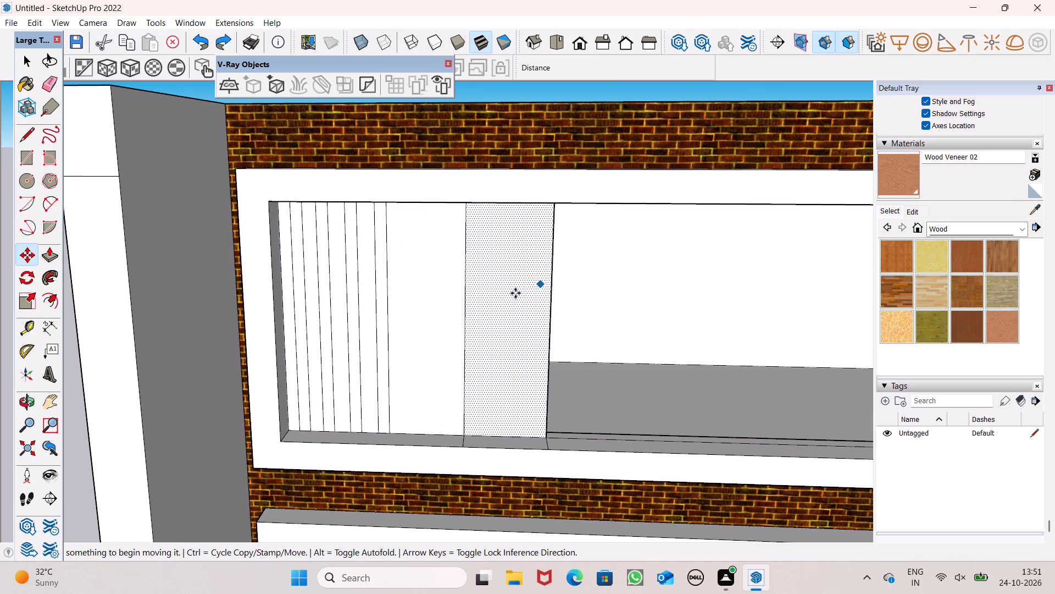
Copy the fourth strip about 1' 1/8" rightward along the white panel as the fifth strip.
key("space")
double_click(381, 422)
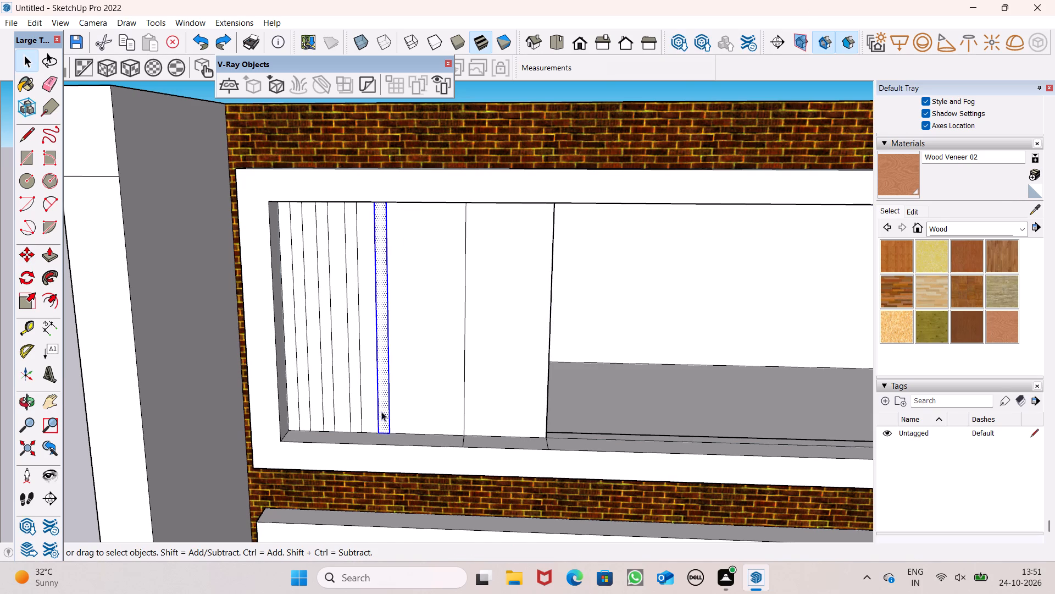
key("m")
key("Return")
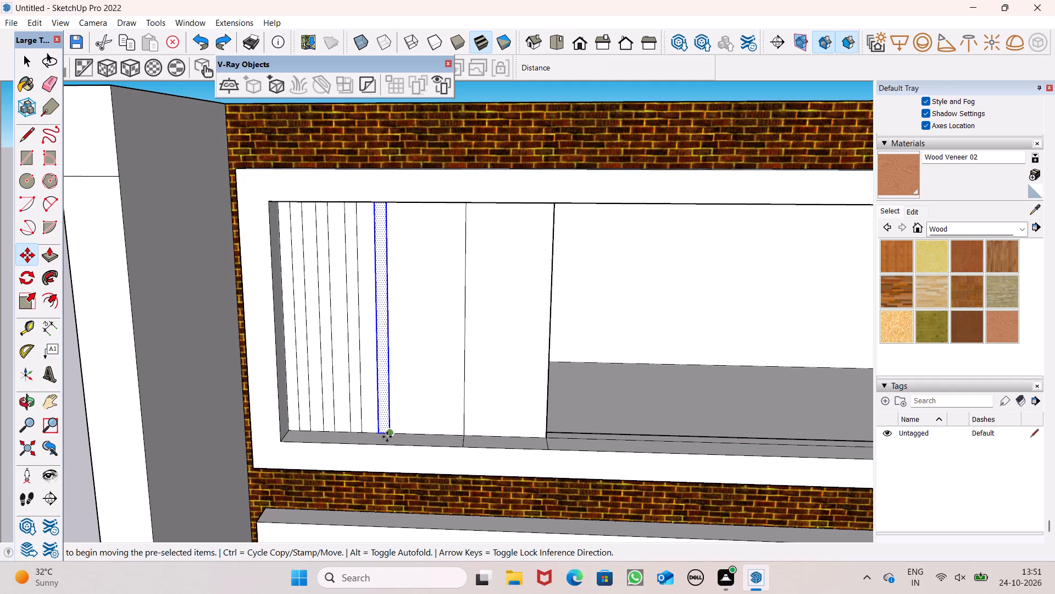
left_click_drag(386, 437, 419, 435)
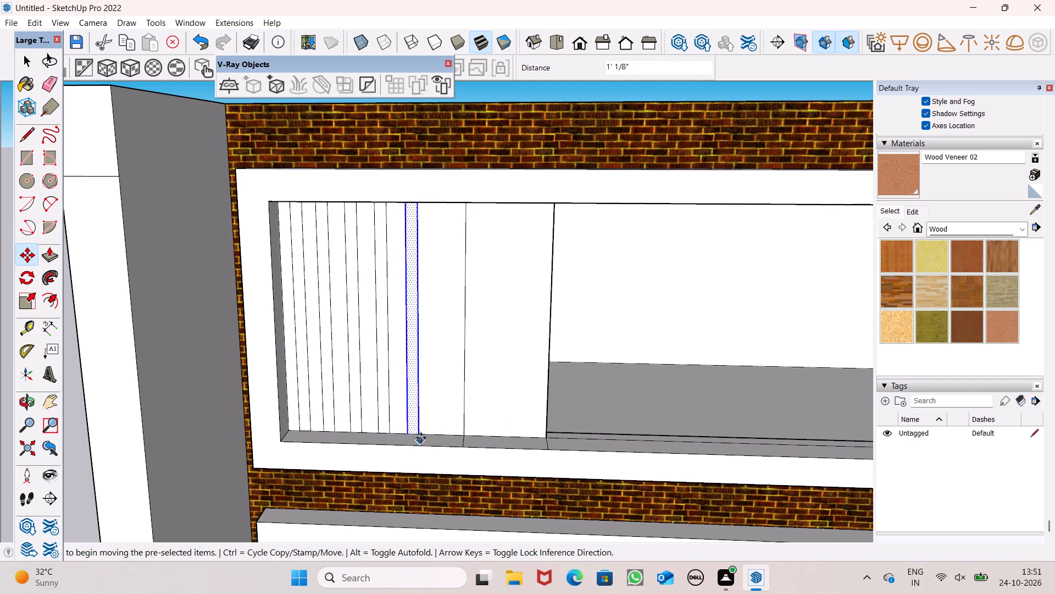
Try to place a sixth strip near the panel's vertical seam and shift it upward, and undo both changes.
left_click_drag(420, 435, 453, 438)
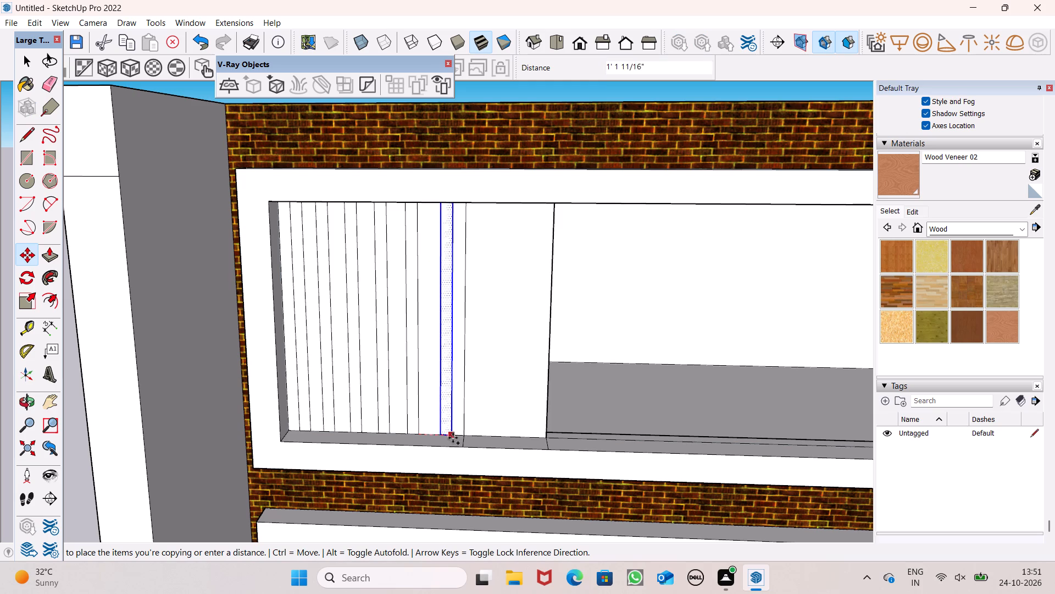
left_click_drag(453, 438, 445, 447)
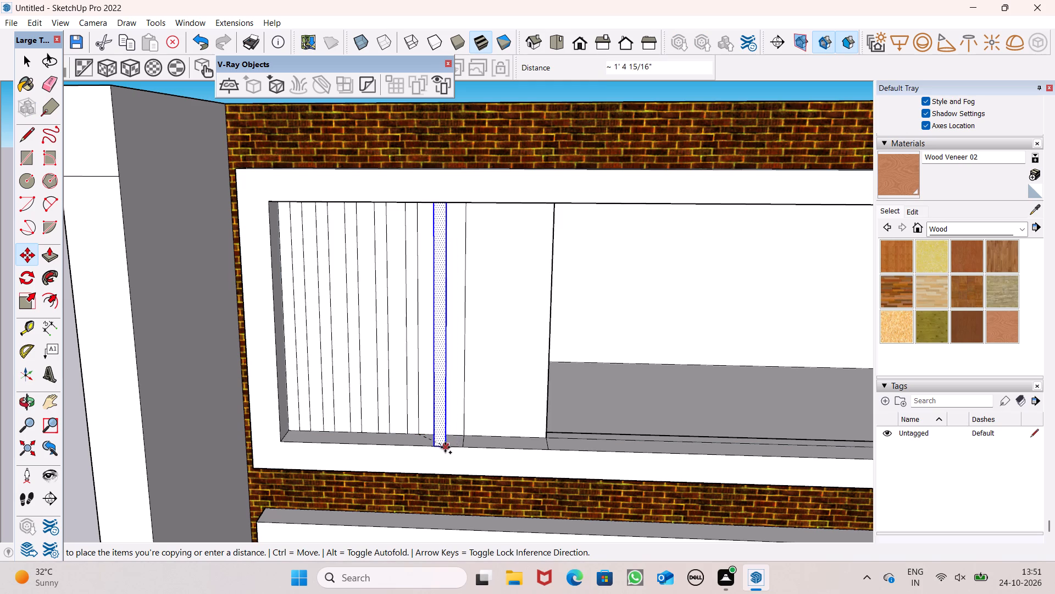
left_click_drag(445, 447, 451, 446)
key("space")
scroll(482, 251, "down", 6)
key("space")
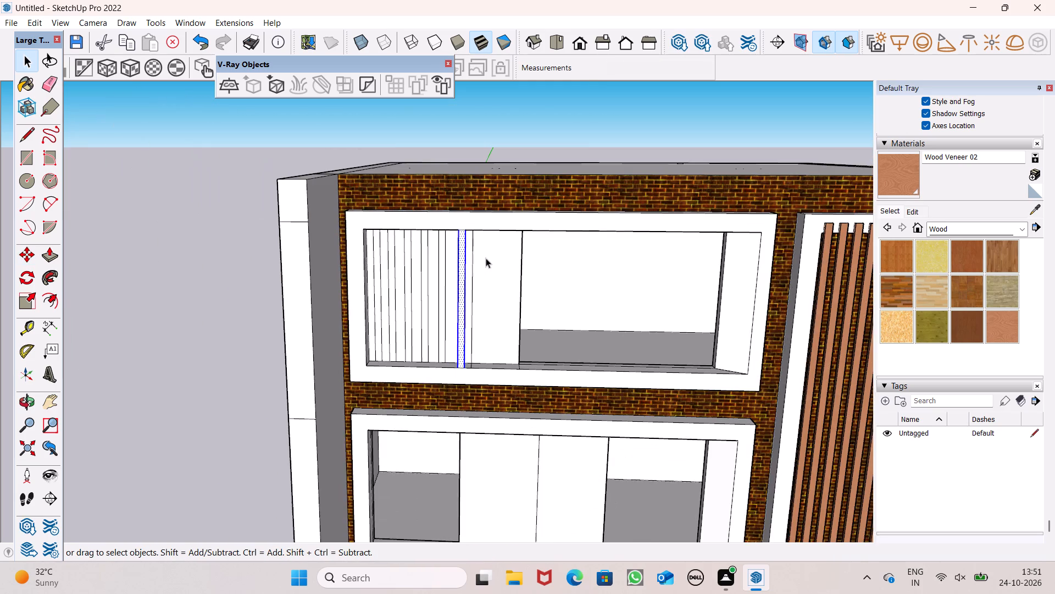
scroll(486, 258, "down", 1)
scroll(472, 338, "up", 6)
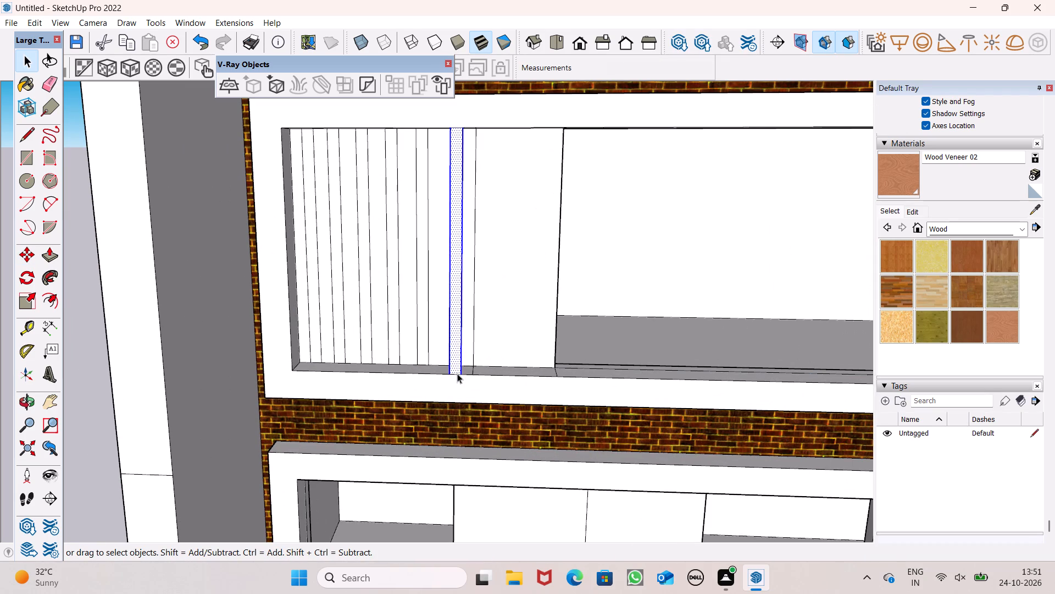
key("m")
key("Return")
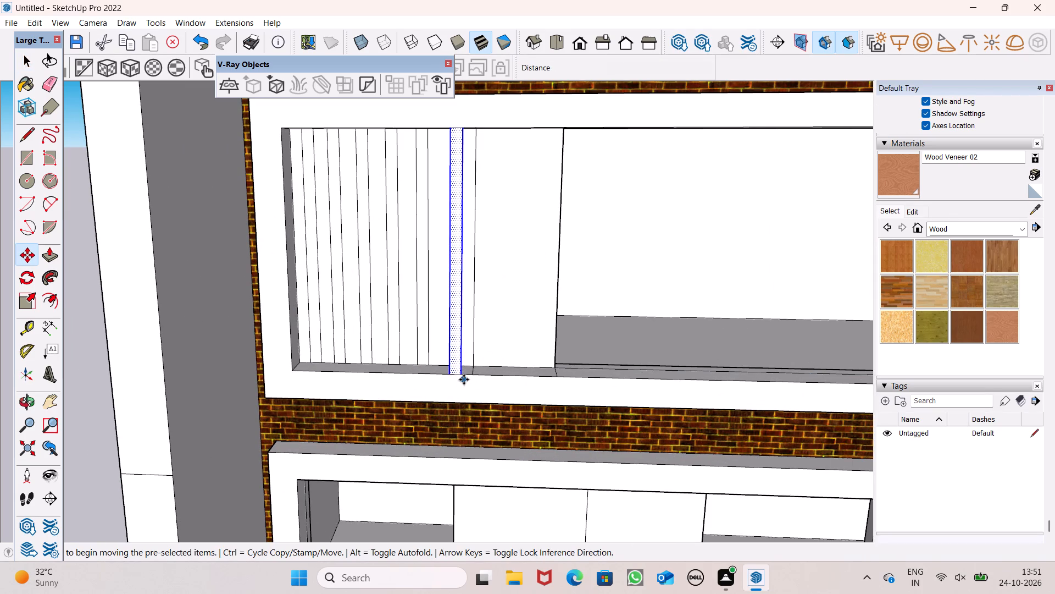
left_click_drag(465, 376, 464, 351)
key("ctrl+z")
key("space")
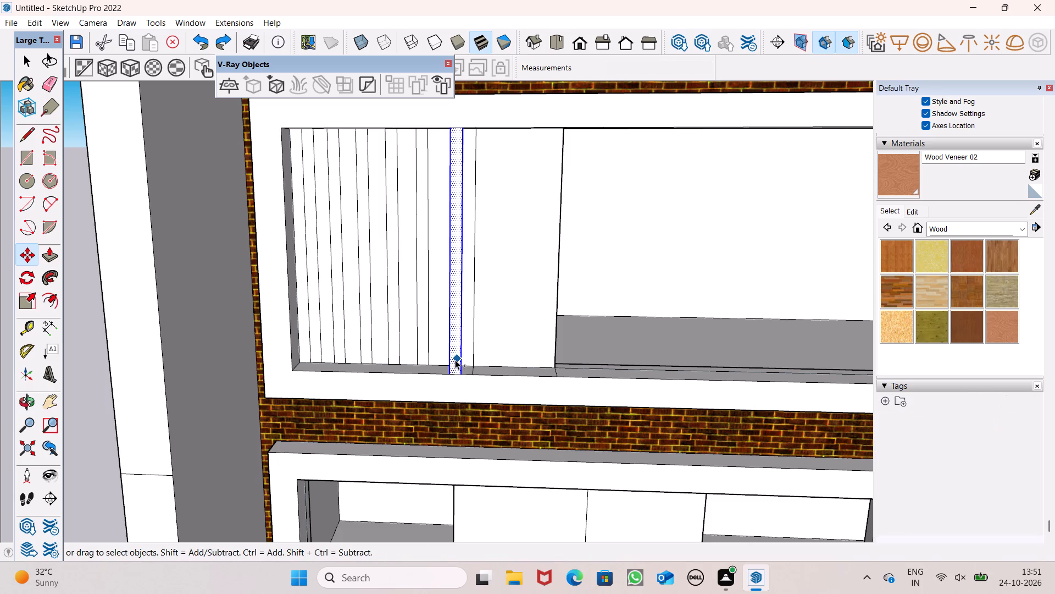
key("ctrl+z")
Copy the fifth strip rightward along the white panel as the sixth strip, and shift the copy slightly further toward the seam.
double_click(424, 353)
key("m")
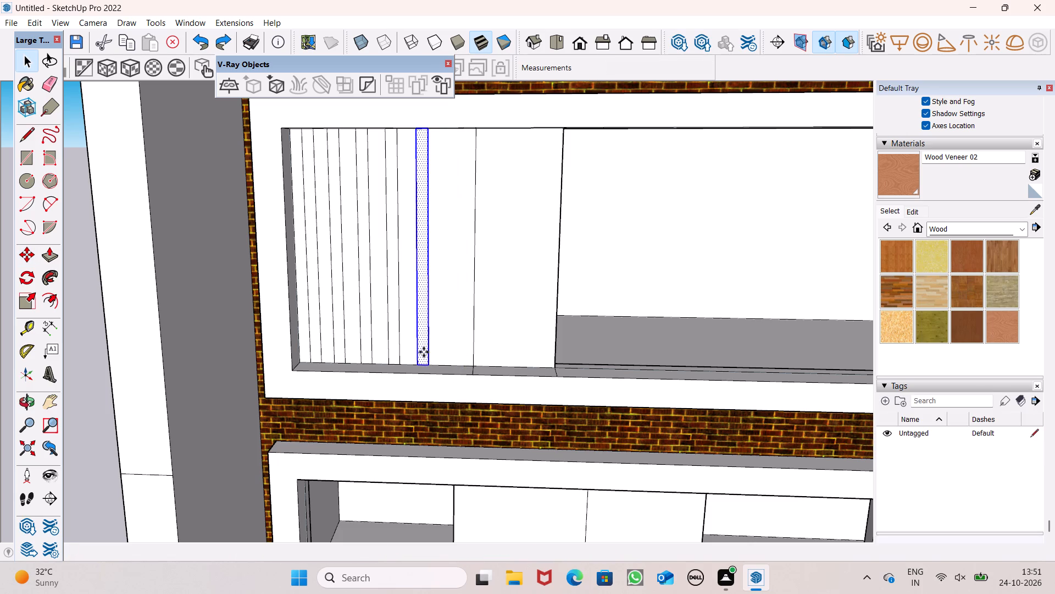
key("Return")
left_click_drag(430, 369, 442, 368)
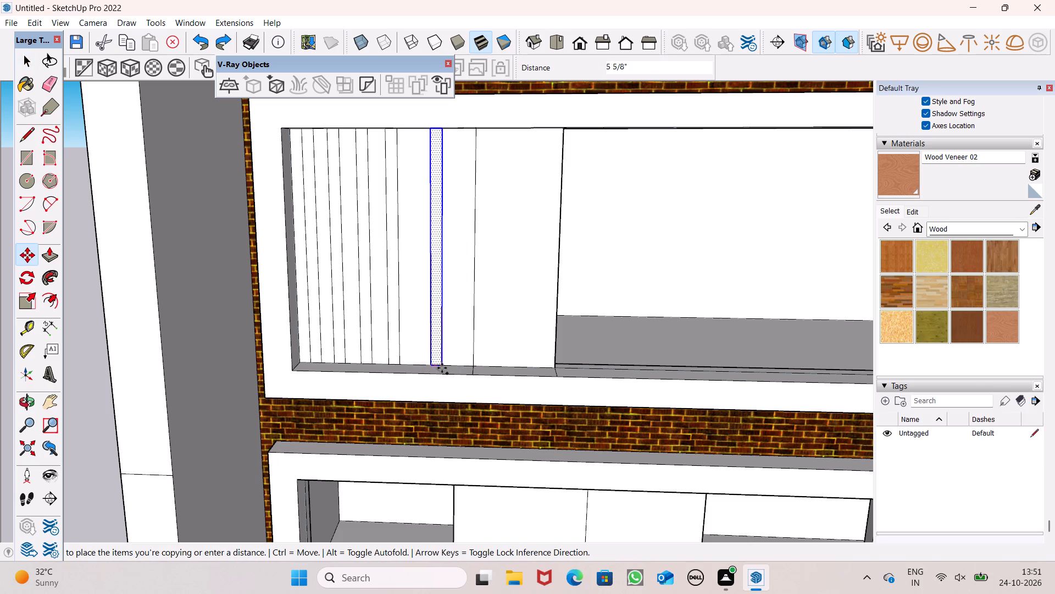
left_click_drag(442, 368, 457, 364)
scroll(459, 361, "up", 4)
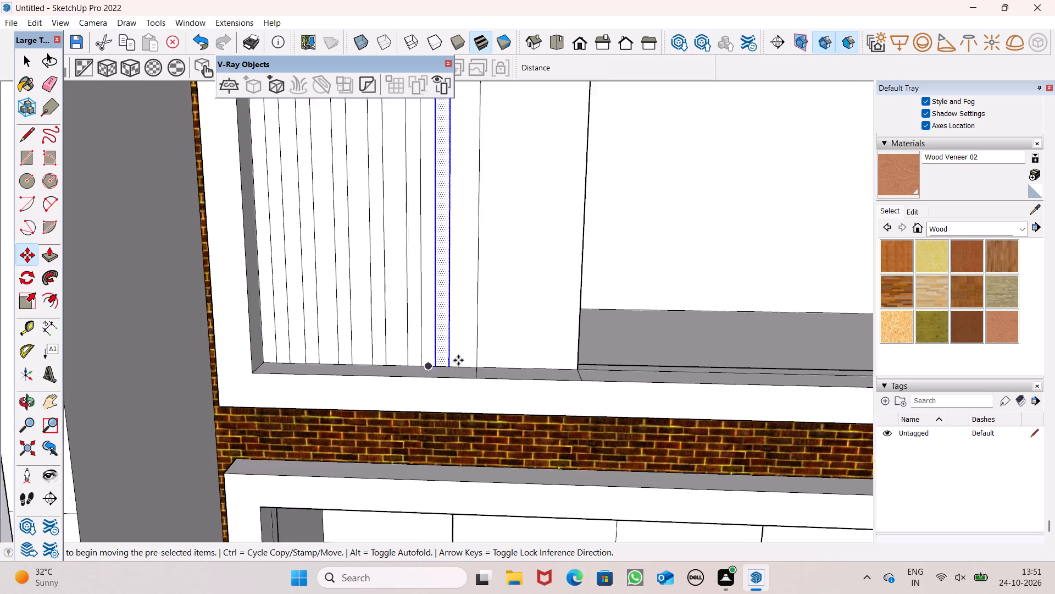
scroll(458, 360, "up", 4)
left_click_drag(446, 374, 456, 375)
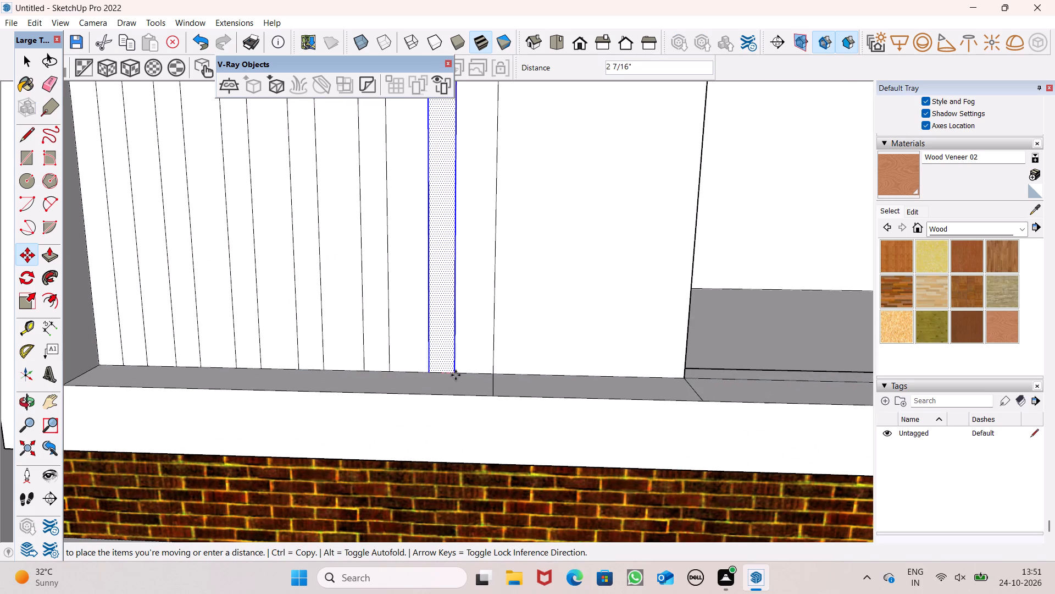
left_click_drag(456, 375, 463, 371)
scroll(437, 356, "down", 3)
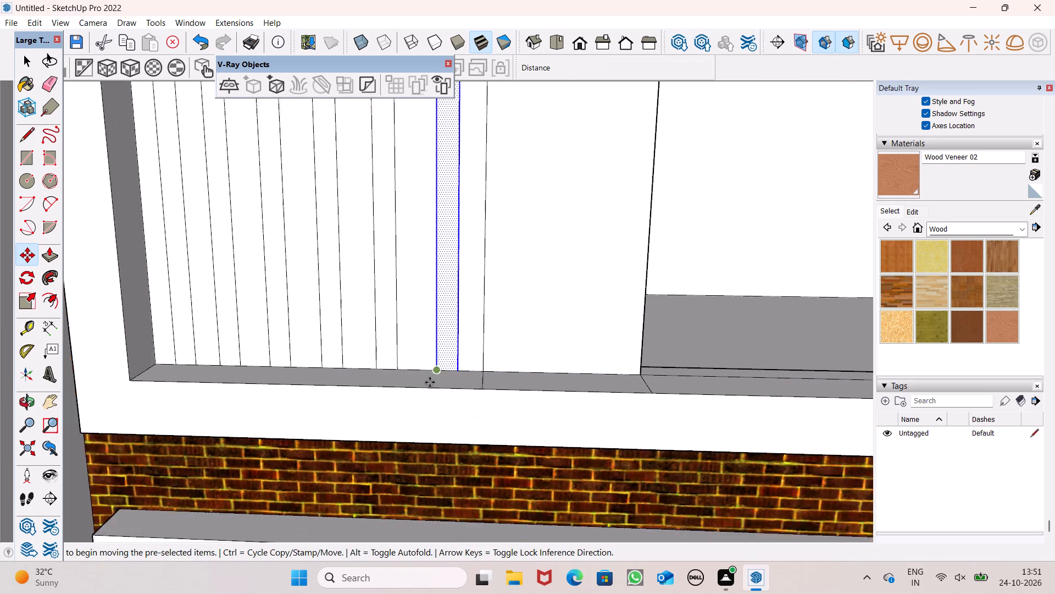
scroll(430, 382, "down", 9)
middle_click_drag(434, 378, 491, 309)
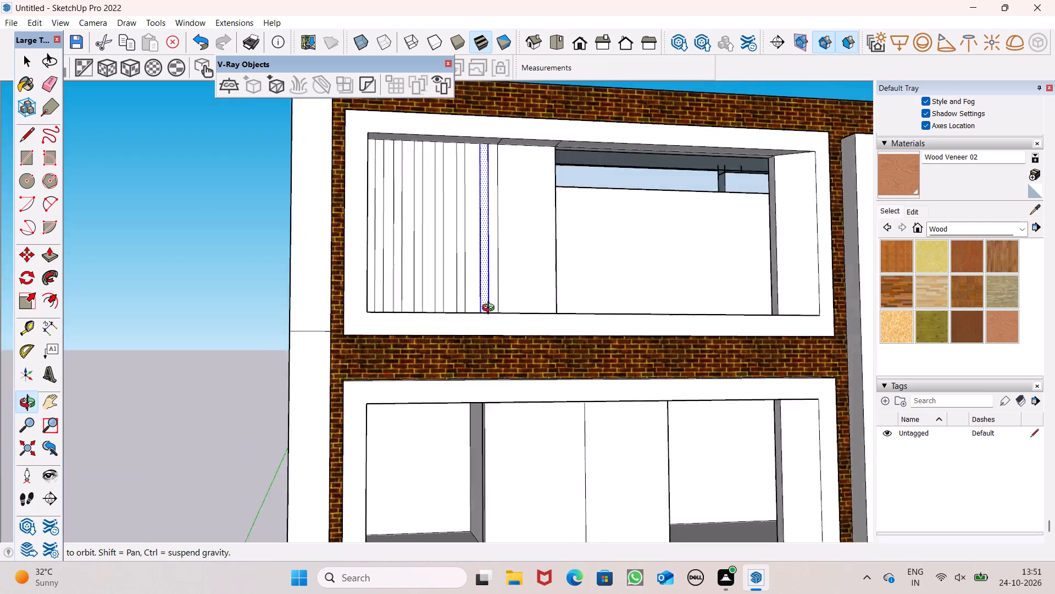
middle_click_drag(491, 309, 466, 360)
Paint the sixth strip, nearest the panel's vertical seam, with Wood Veneer 02.
key("space")
type("v")
key("space")
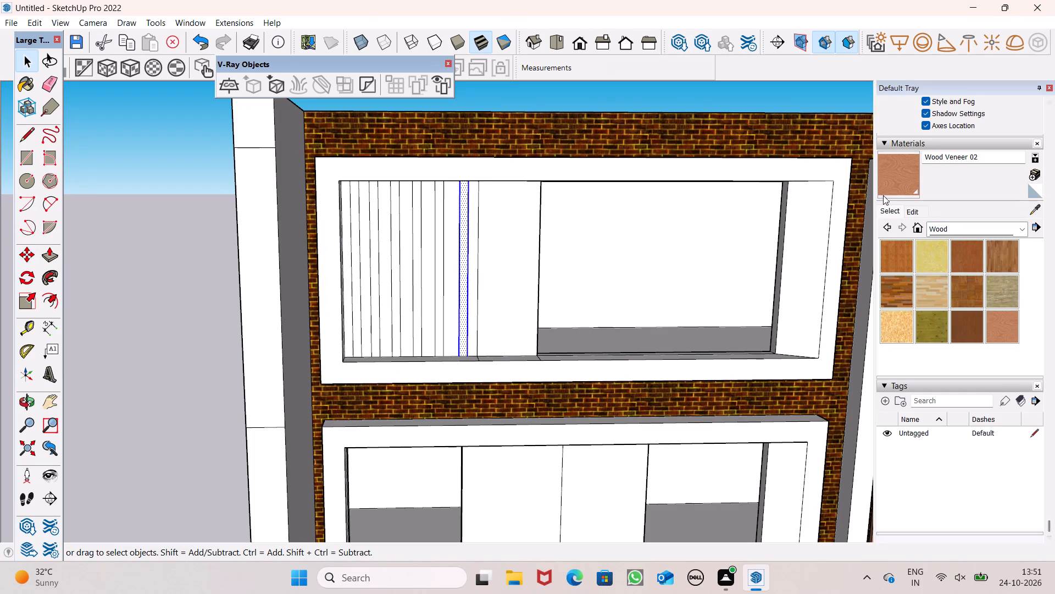
left_click(890, 180)
scroll(298, 359, "up", 7)
scroll(455, 344, "up", 1)
scroll(154, 351, "down", 7)
key("space")
left_click(86, 347)
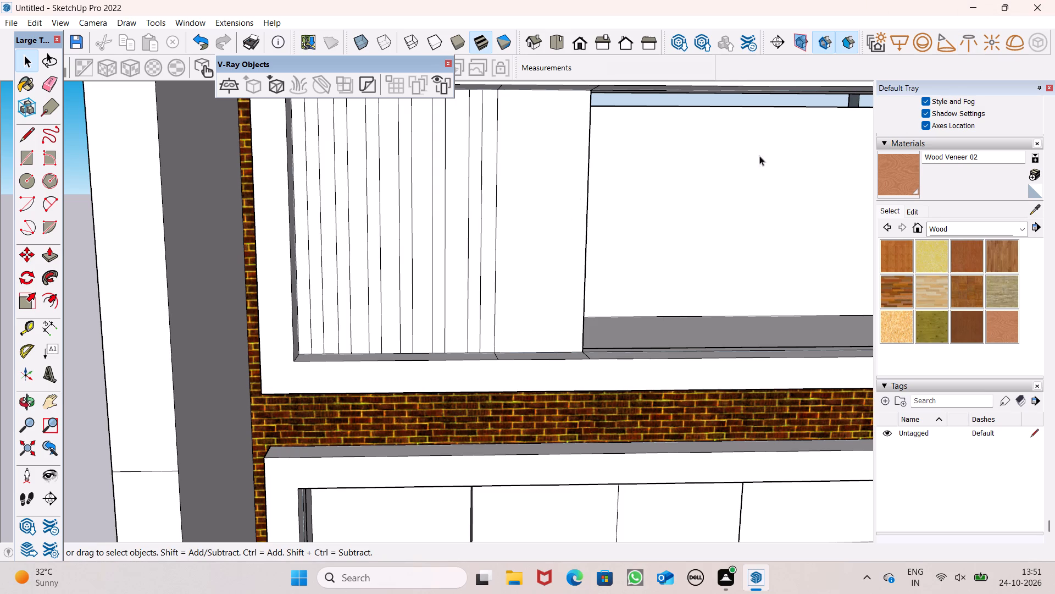
left_click(919, 178)
left_click(908, 186)
scroll(425, 292, "up", 4)
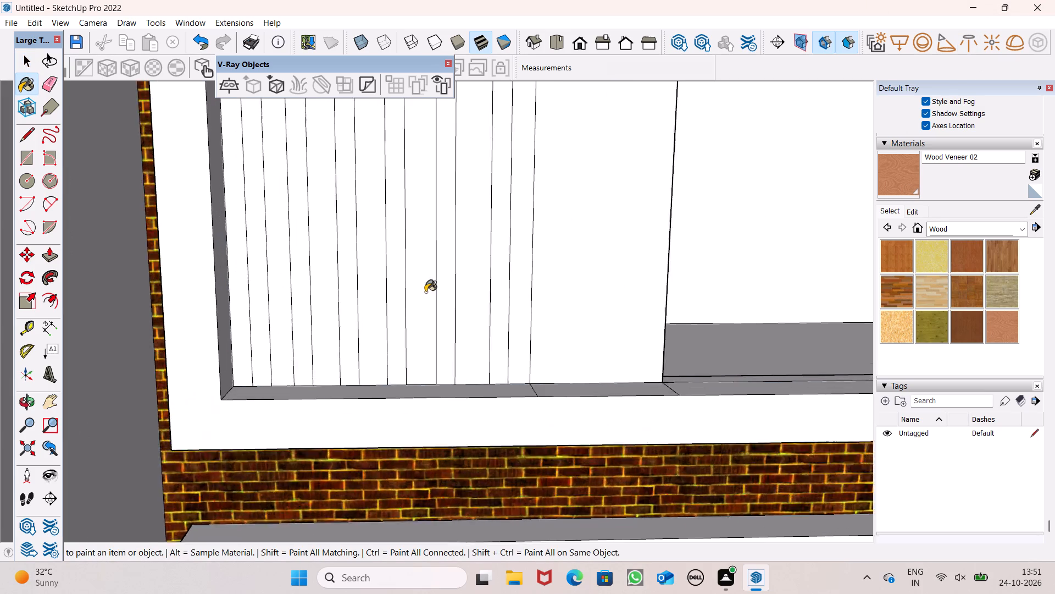
scroll(425, 292, "up", 2)
left_click(891, 175)
scroll(466, 394, "up", 3)
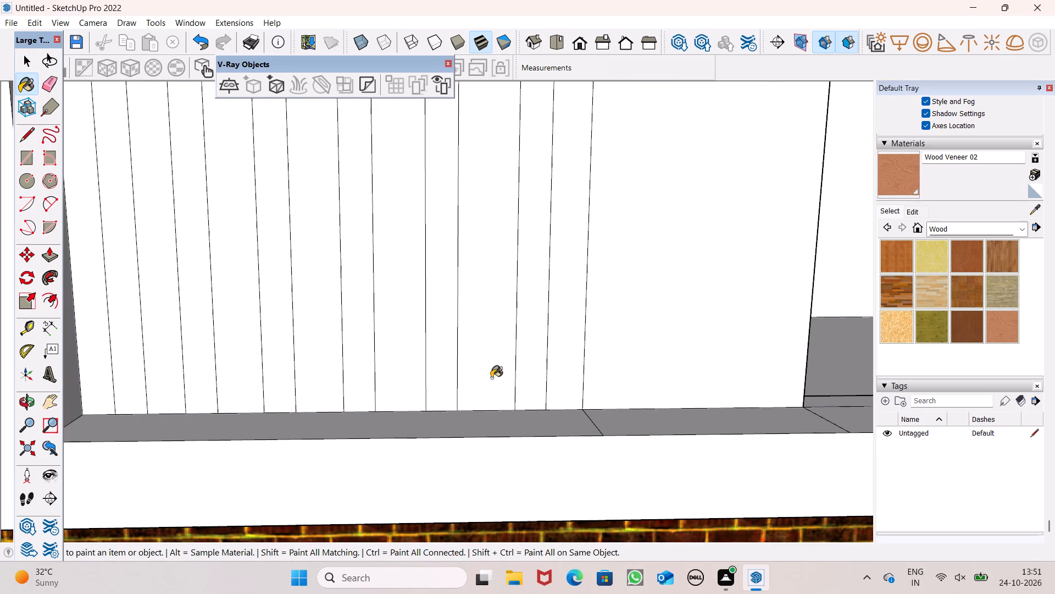
left_click(530, 358)
Paint the other five vertical strips on the white panel with Wood Veneer 02.
scroll(518, 326, "down", 7)
scroll(493, 375, "down", 5)
scroll(508, 357, "up", 4)
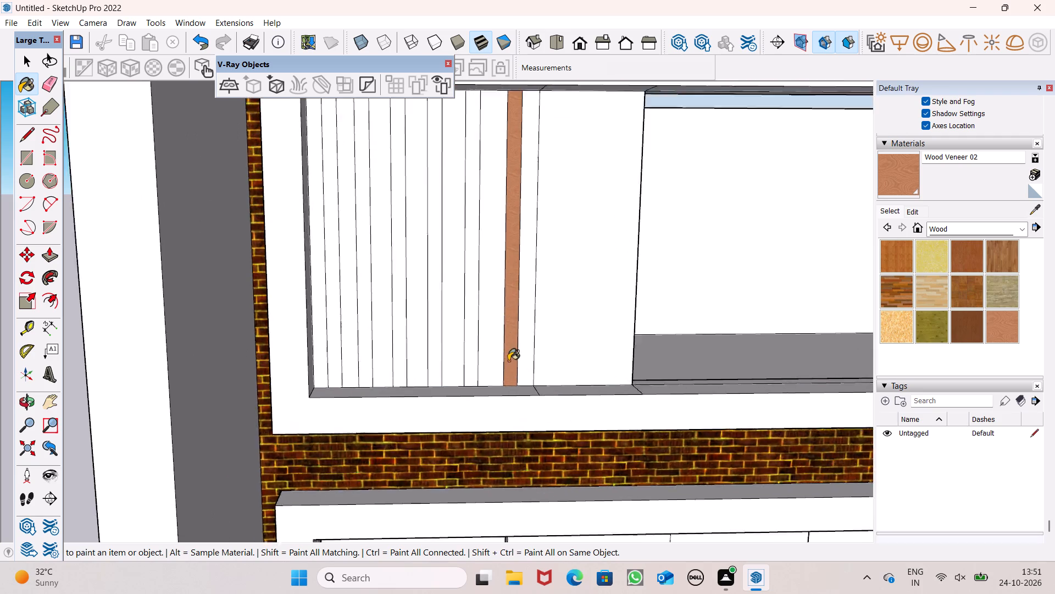
scroll(508, 361, "up", 1)
left_click(461, 381)
scroll(427, 404, "up", 4)
left_click(415, 386)
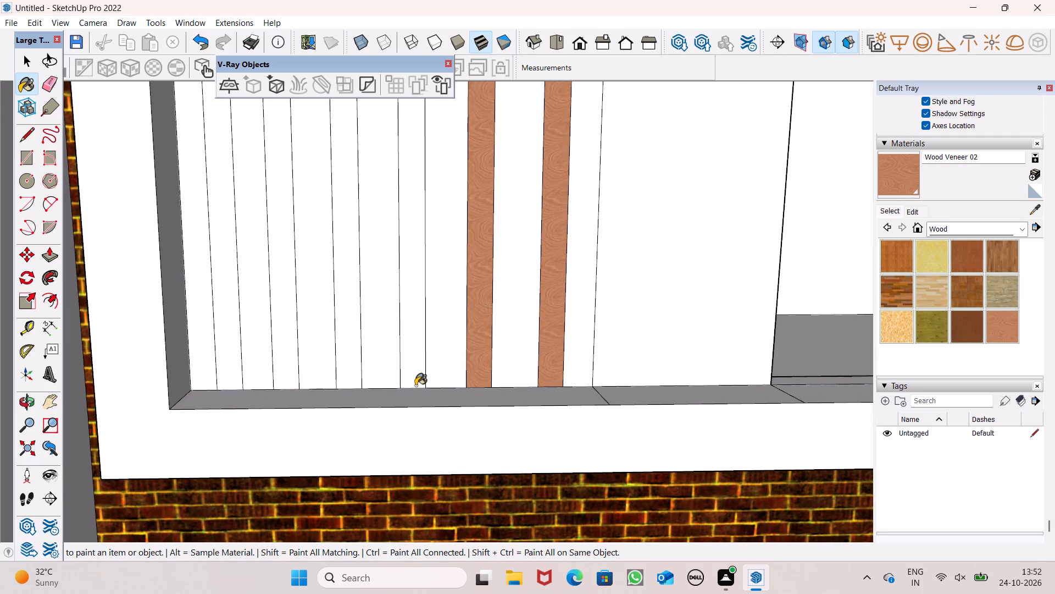
left_click(351, 381)
left_click(280, 375)
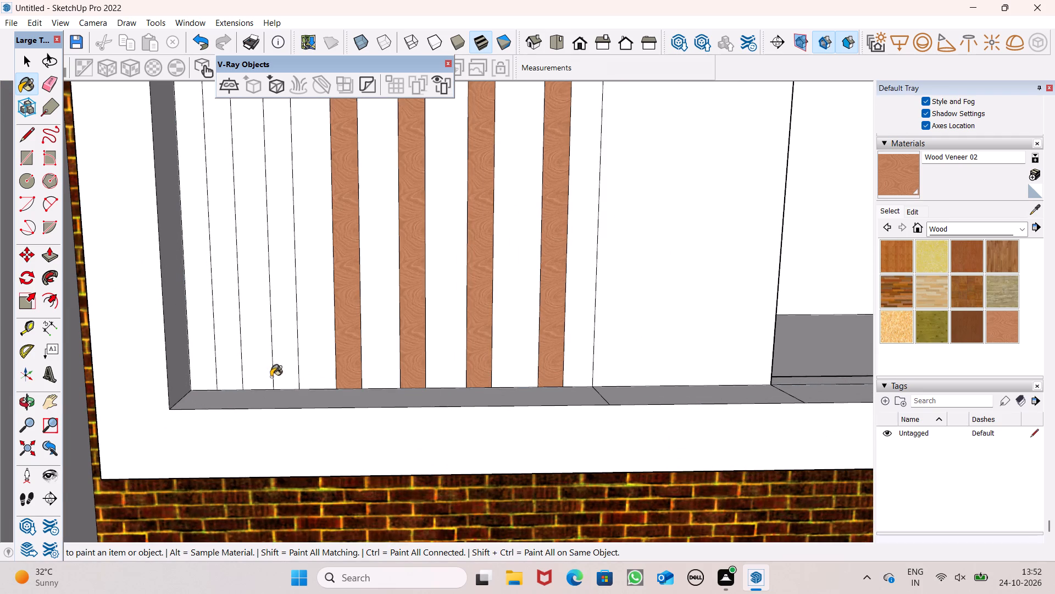
left_click(223, 387)
Push/Pull the first four veneer strips from the panel's left edge outward about 6 11/16".
scroll(305, 392, "down", 11)
middle_click_drag(313, 380, 282, 438)
key("space")
left_click(47, 260)
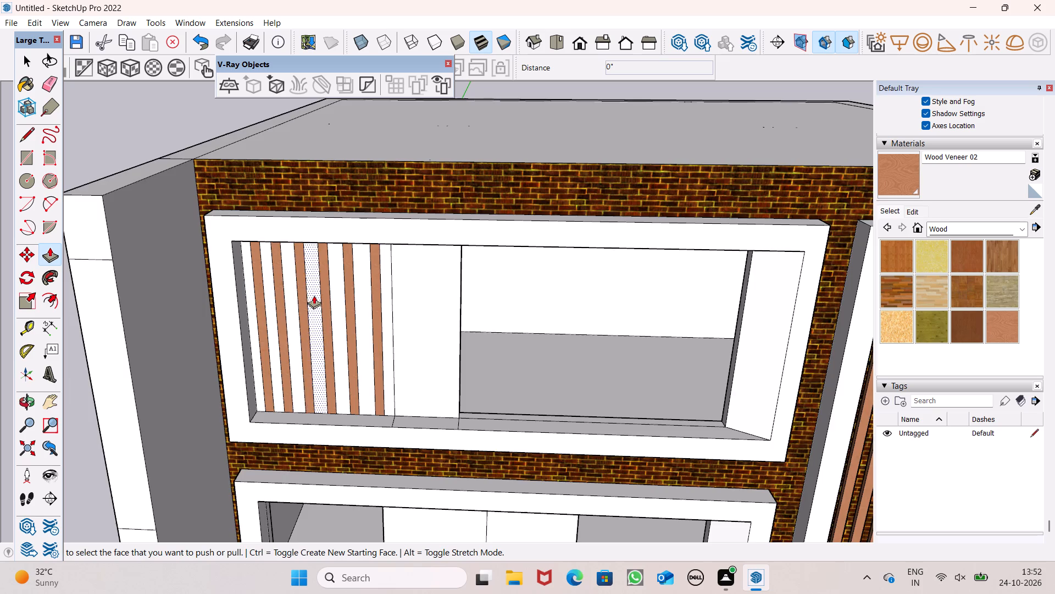
scroll(314, 295, "up", 4)
middle_click_drag(250, 351, 252, 406)
scroll(244, 424, "up", 4)
left_click_drag(258, 443, 258, 444)
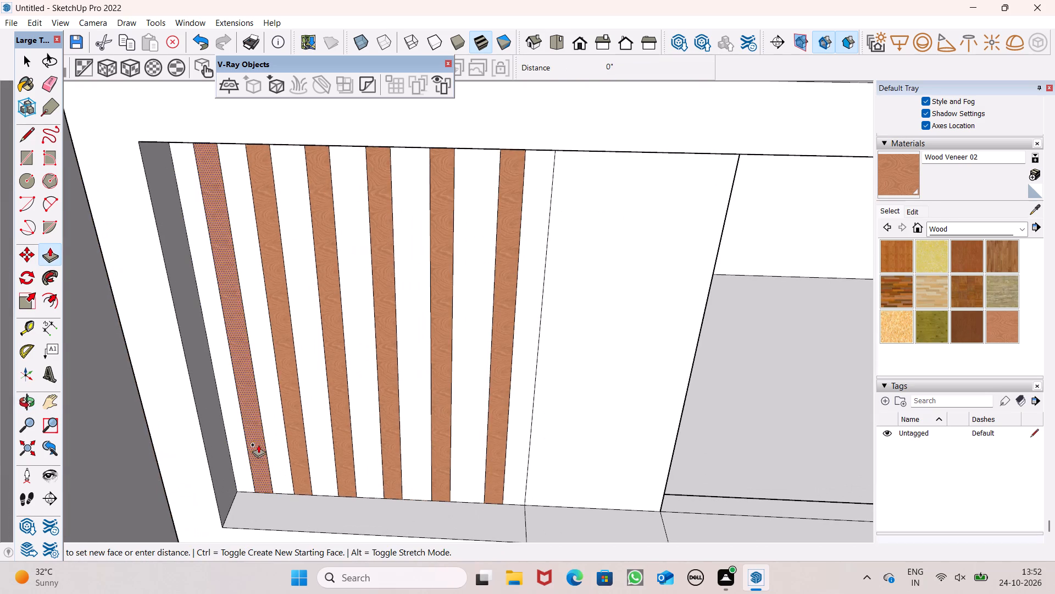
left_click_drag(258, 444, 254, 464)
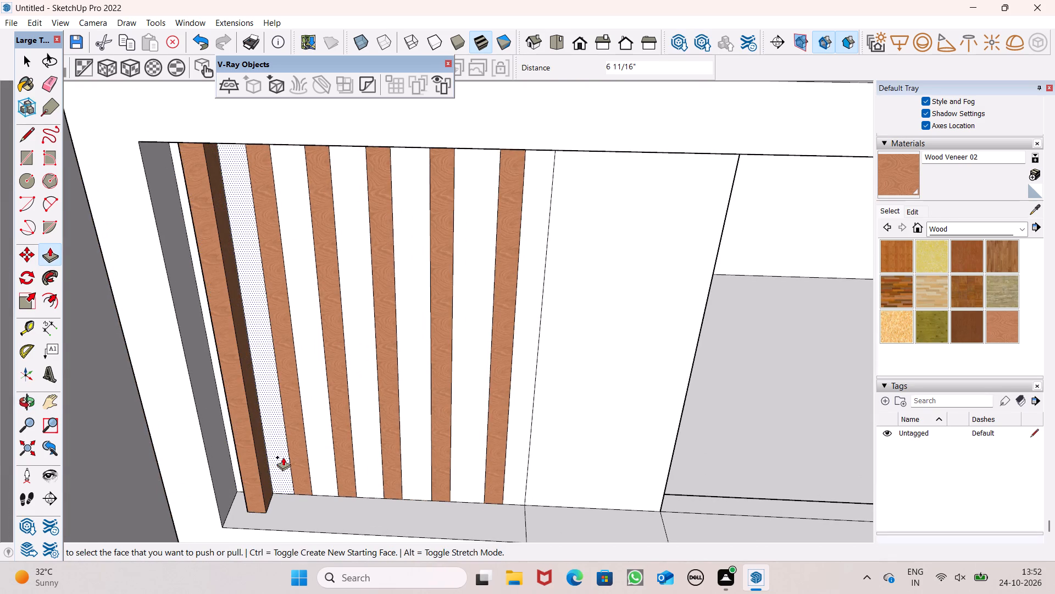
left_click_drag(294, 458, 259, 473)
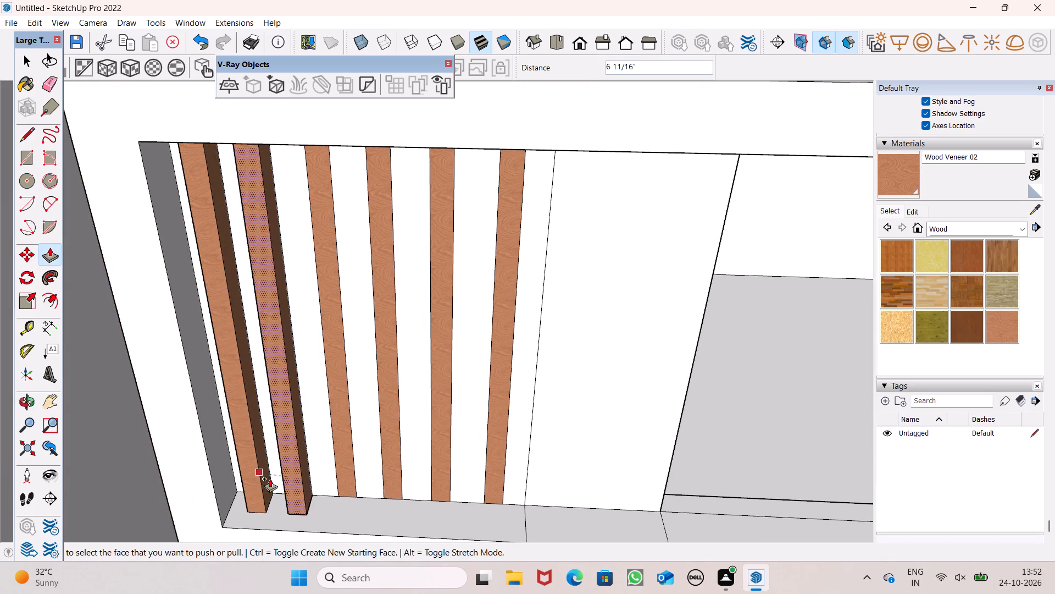
left_click_drag(344, 463, 290, 475)
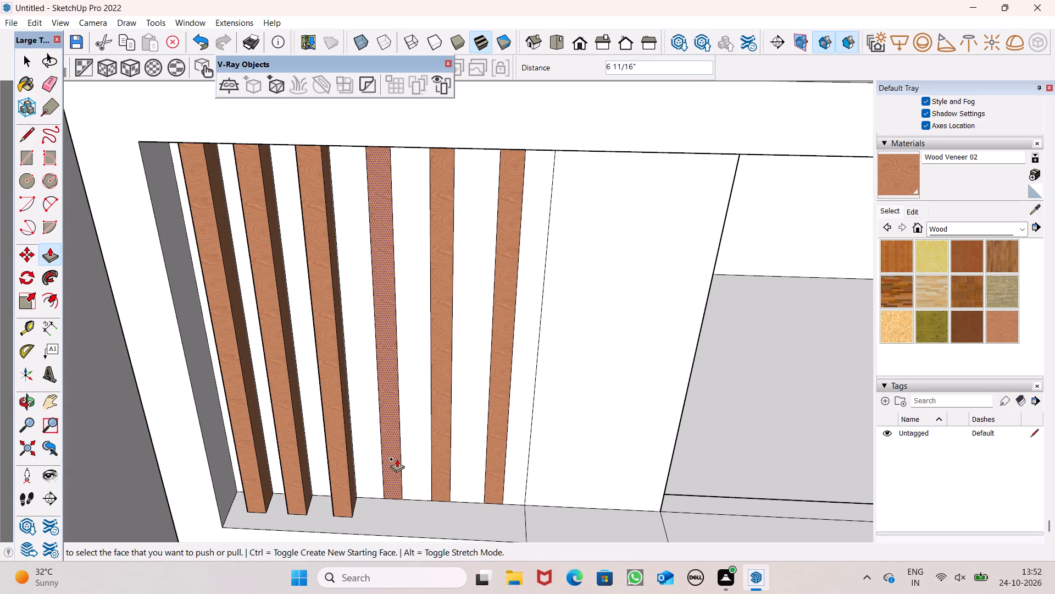
left_click_drag(397, 459, 346, 488)
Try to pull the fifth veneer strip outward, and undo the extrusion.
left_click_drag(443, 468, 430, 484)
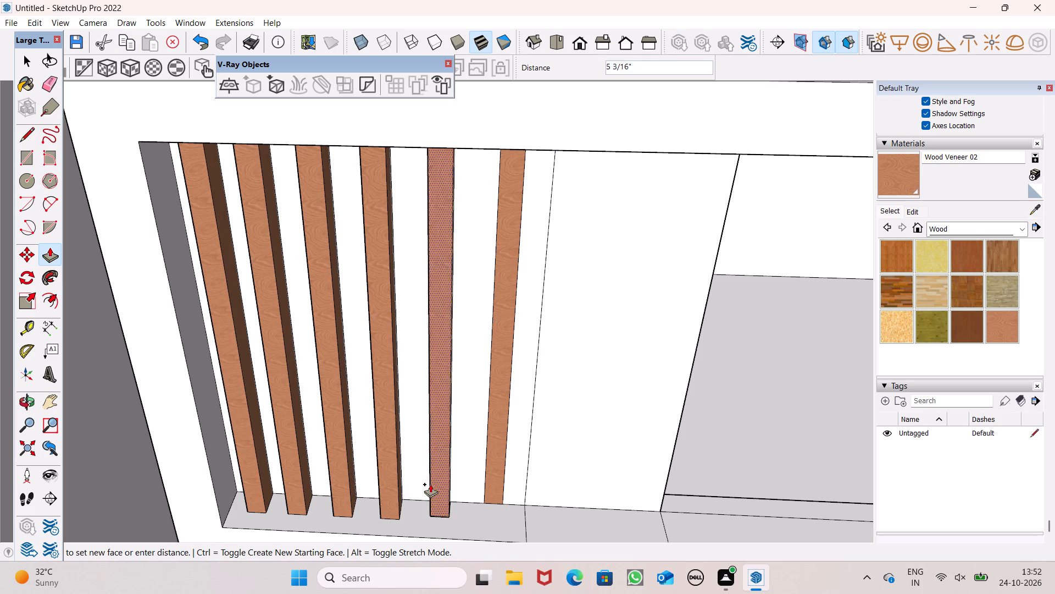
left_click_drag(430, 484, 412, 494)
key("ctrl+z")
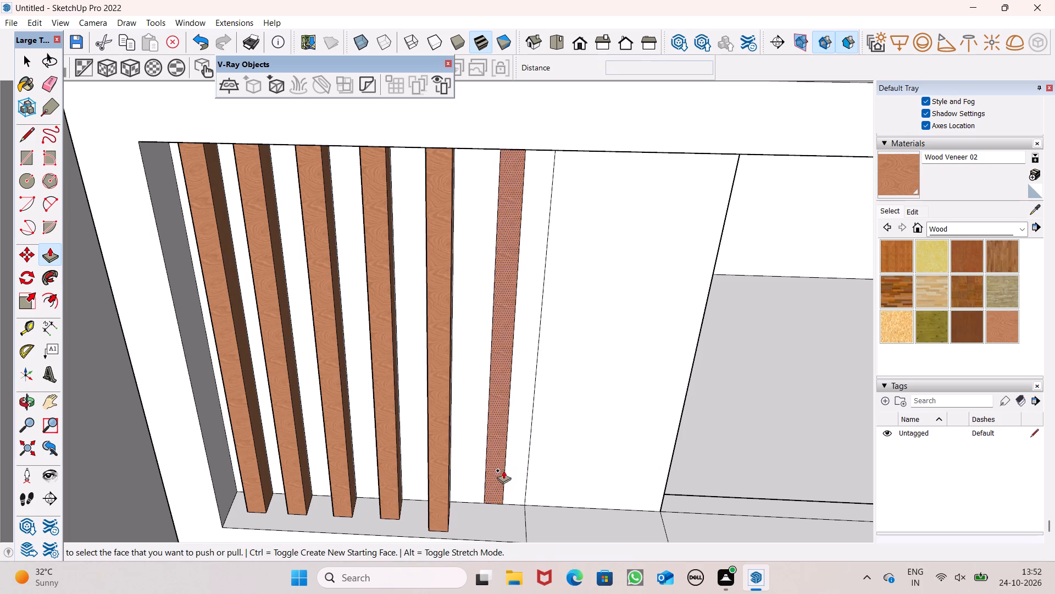
Pull the fifth veneer strip outward about 6 11/16" and the sixth strip to the same depth.
left_click_drag(441, 469, 384, 491)
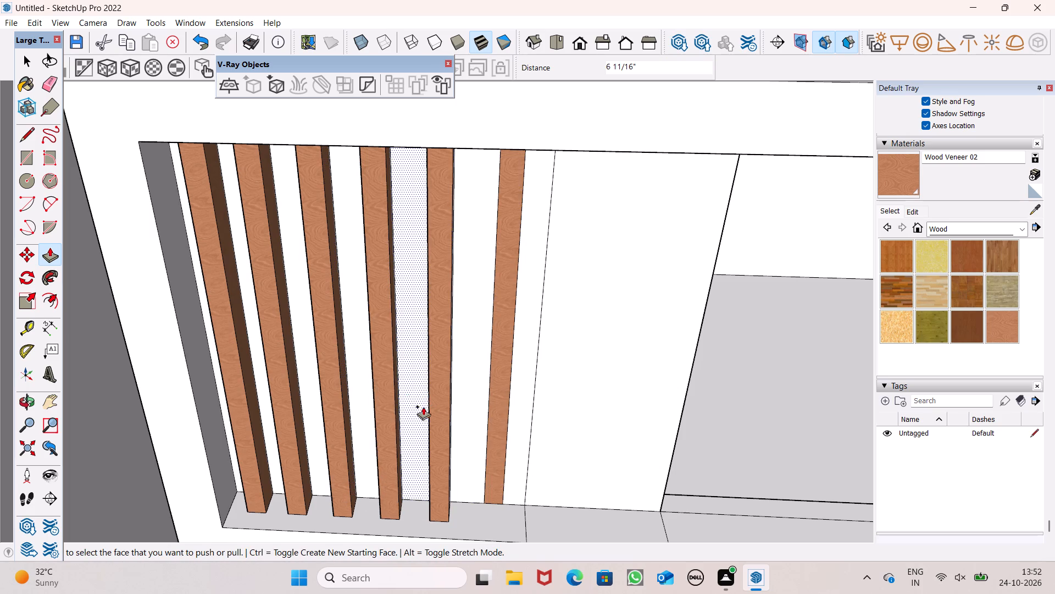
left_click_drag(495, 471, 457, 509)
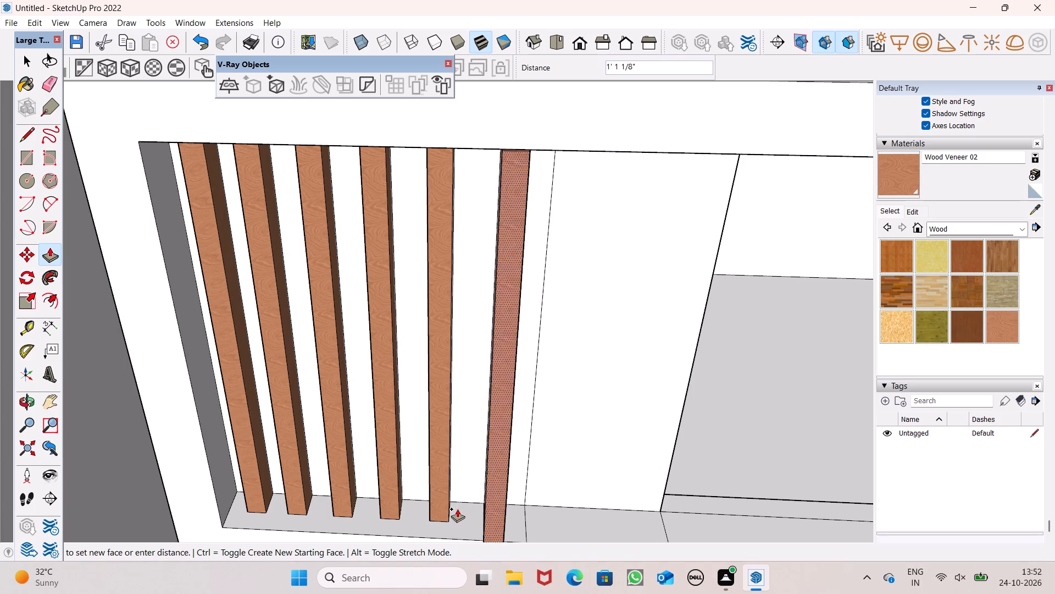
left_click_drag(457, 509, 449, 509)
key("space")
Examine the raised wood strips from several angles and the framed openings across the brick front.
scroll(381, 408, "down", 7)
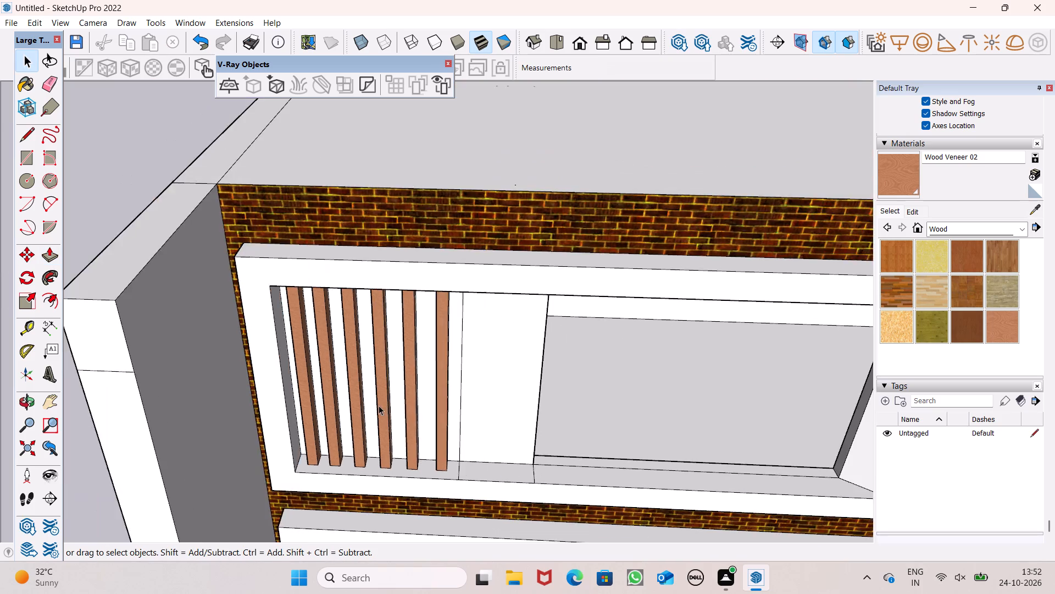
scroll(379, 405, "down", 5)
left_click_drag(140, 261, 143, 266)
middle_click_drag(373, 399, 46, 258)
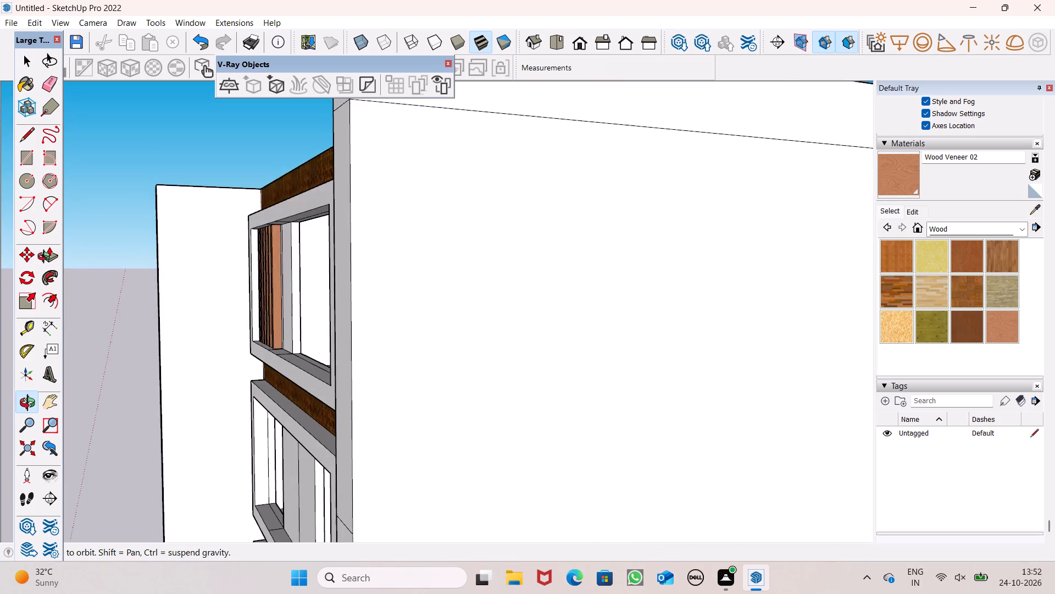
middle_click_drag(46, 258, 307, 272)
scroll(360, 321, "up", 6)
scroll(289, 202, "down", 7)
middle_click_drag(291, 261, 354, 239)
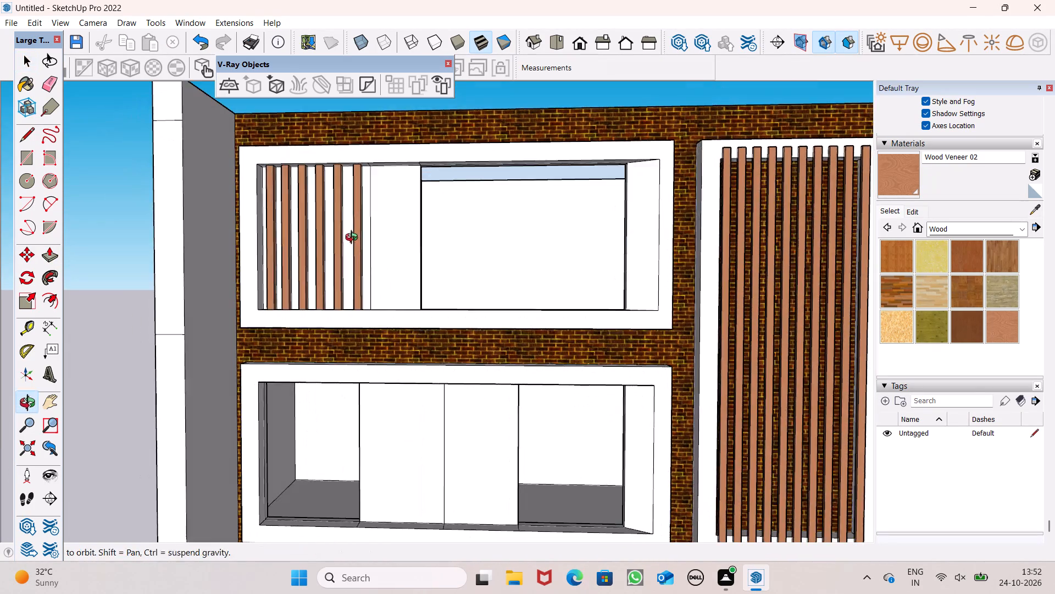
middle_click_drag(354, 239, 354, 238)
scroll(356, 239, "down", 5)
middle_click_drag(372, 280, 381, 378)
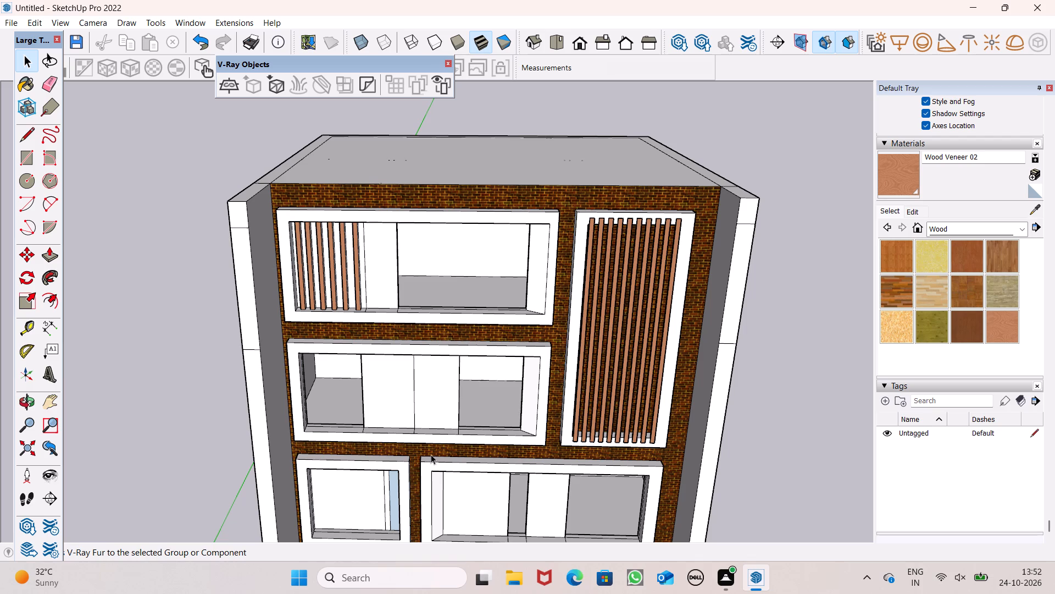
scroll(436, 430, "down", 1)
middle_click_drag(445, 490, 447, 468)
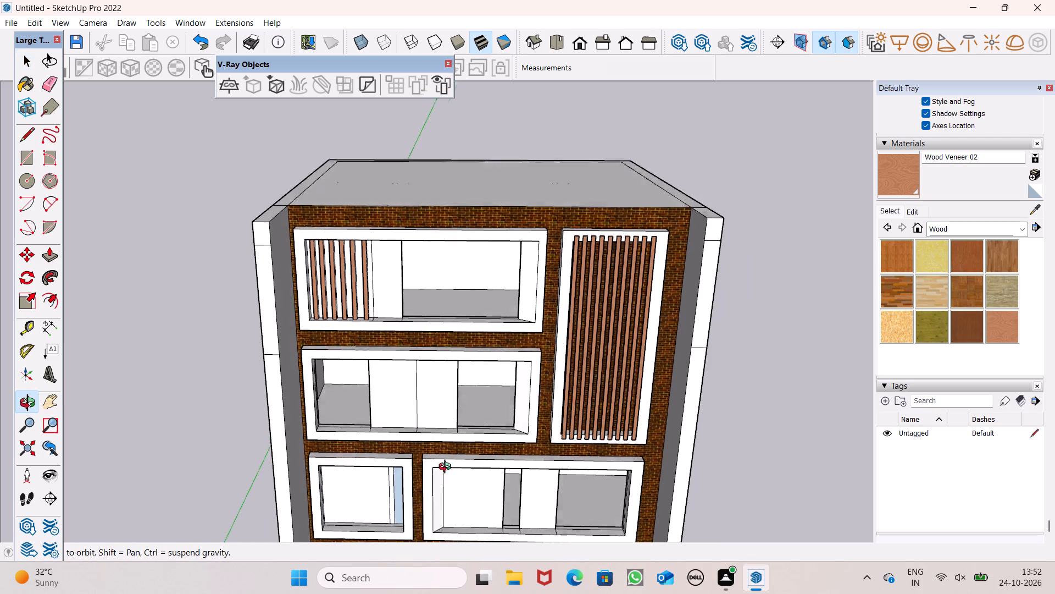
middle_click_drag(447, 468, 444, 446)
scroll(401, 426, "up", 7)
scroll(369, 358, "down", 3)
middle_click_drag(382, 394, 392, 296)
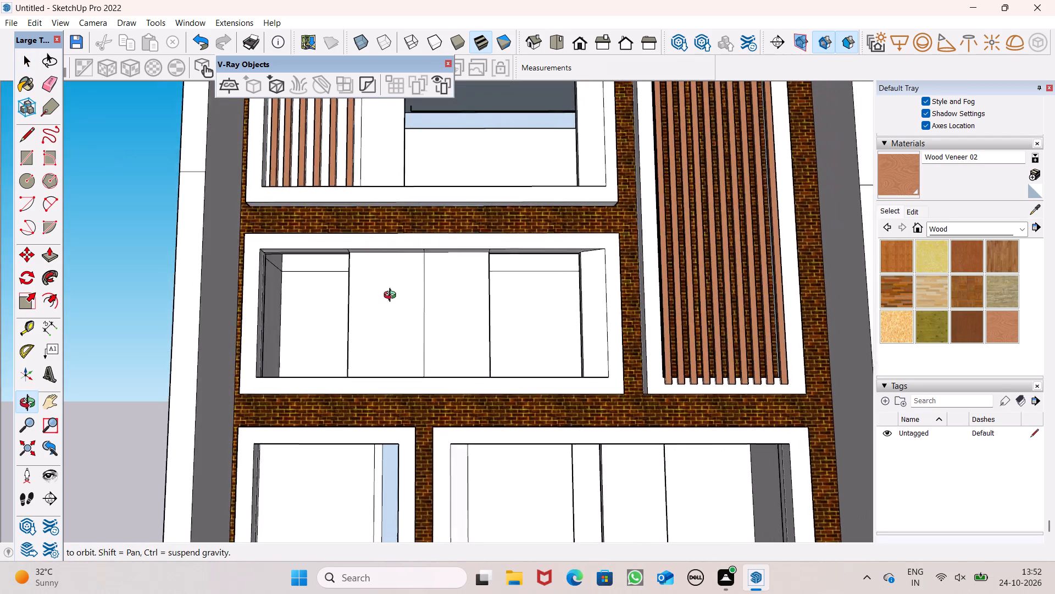
middle_click_drag(392, 296, 367, 368)
scroll(396, 353, "down", 1)
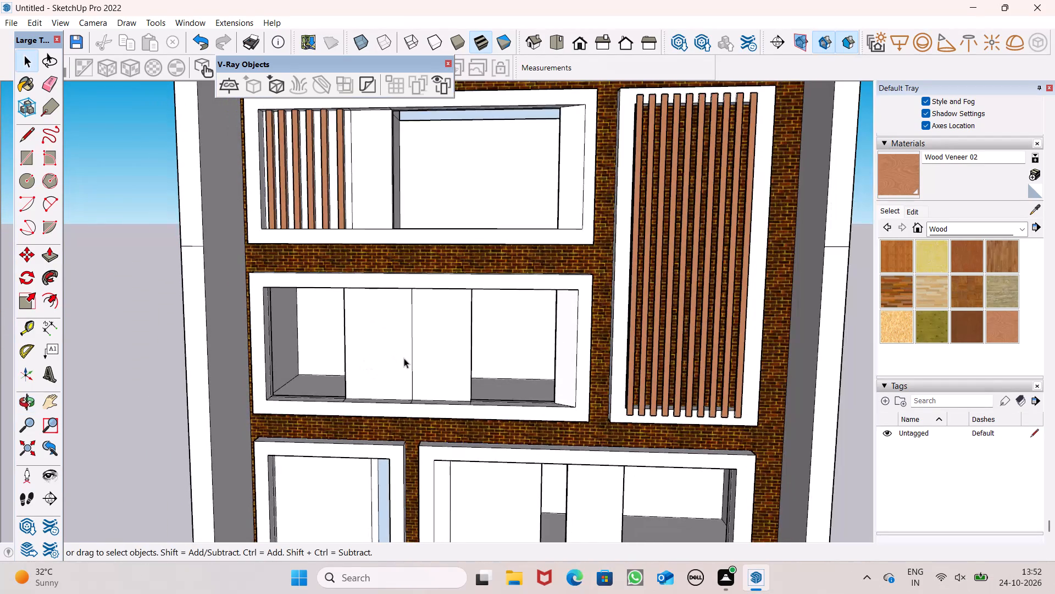
scroll(411, 353, "down", 2)
middle_click_drag(427, 383, 427, 400)
Copy the vertical dividing line between the white panels a short distance left, in the opening below the raised wood strips.
scroll(435, 377, "up", 2)
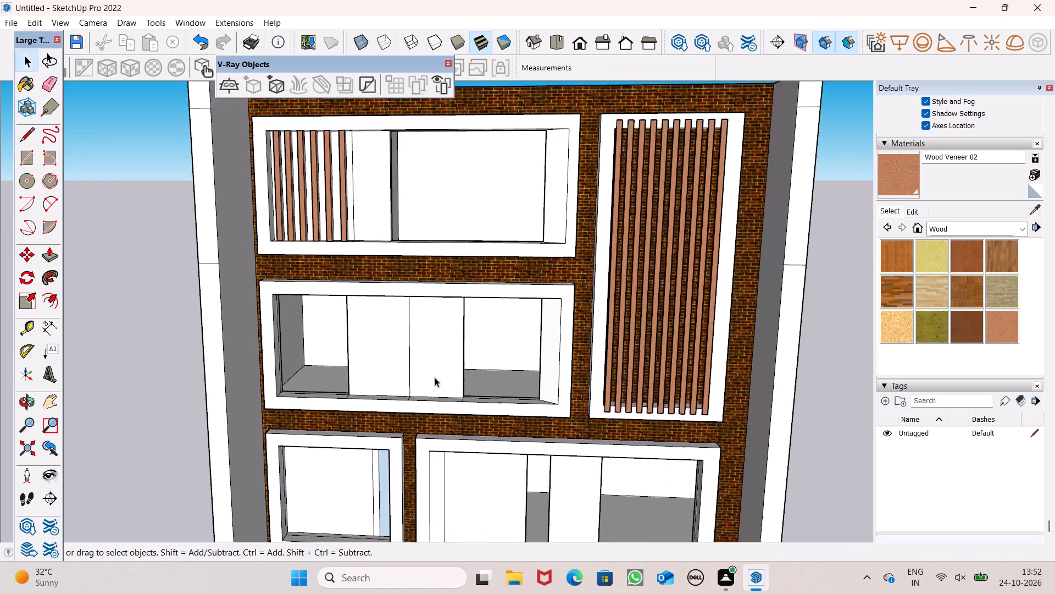
scroll(435, 377, "up", 7)
left_click(379, 352)
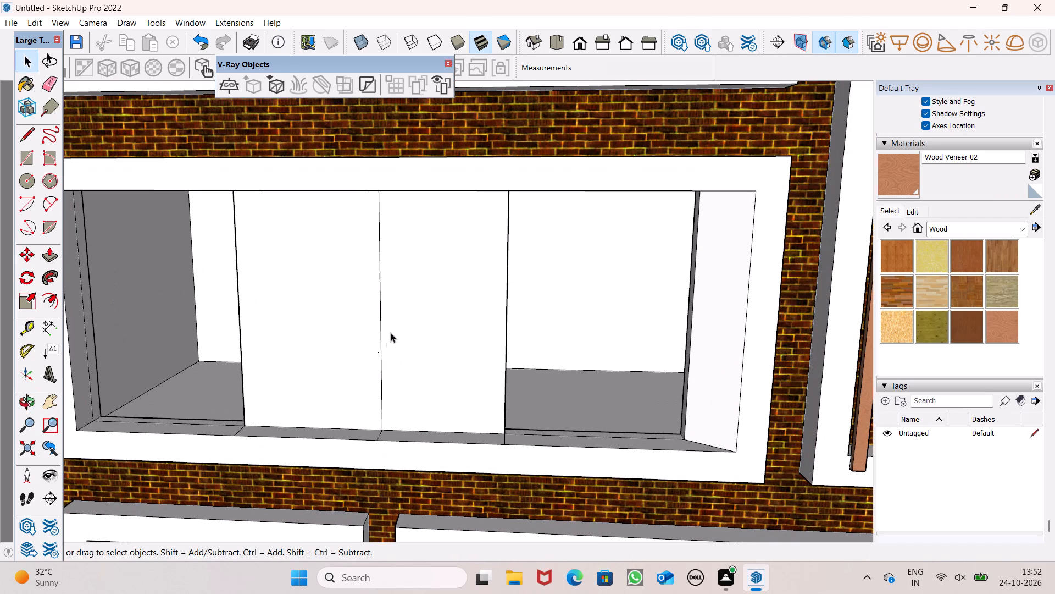
scroll(391, 333, "down", 6)
left_click(75, 306)
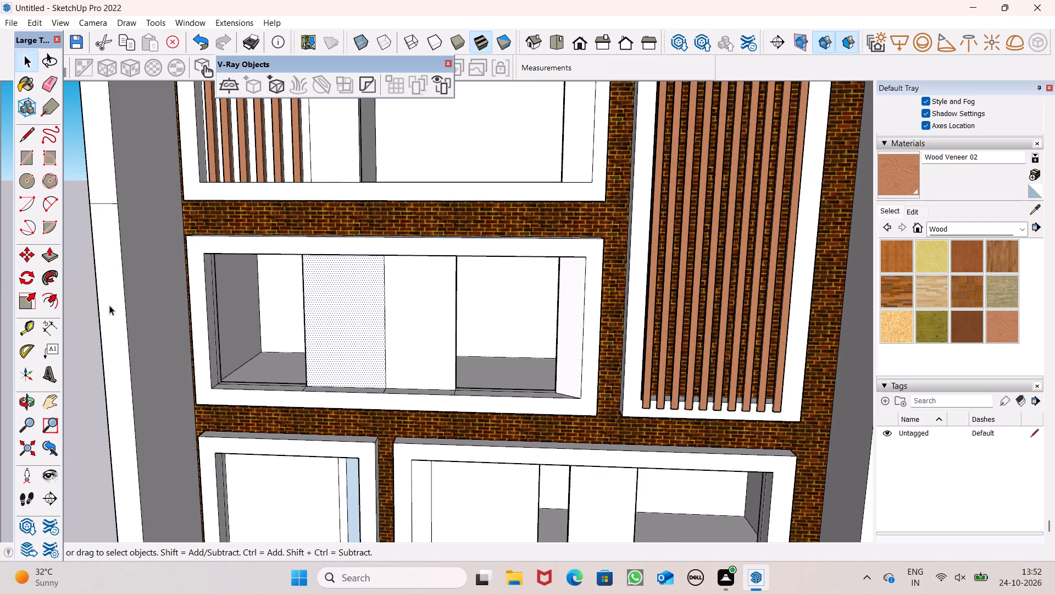
scroll(341, 279, "up", 2)
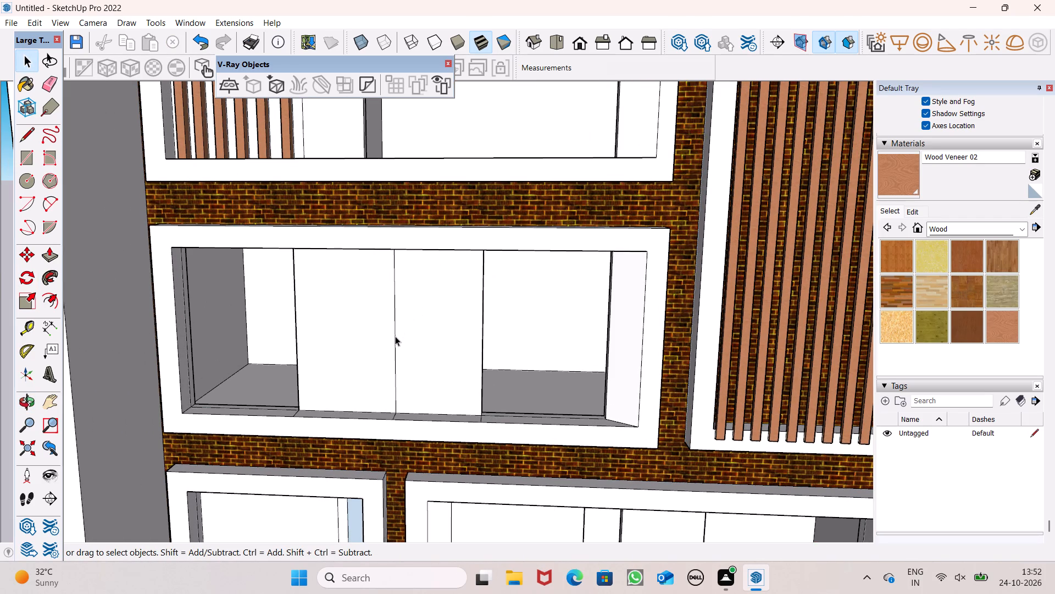
left_click(395, 336)
key("m")
key("Return")
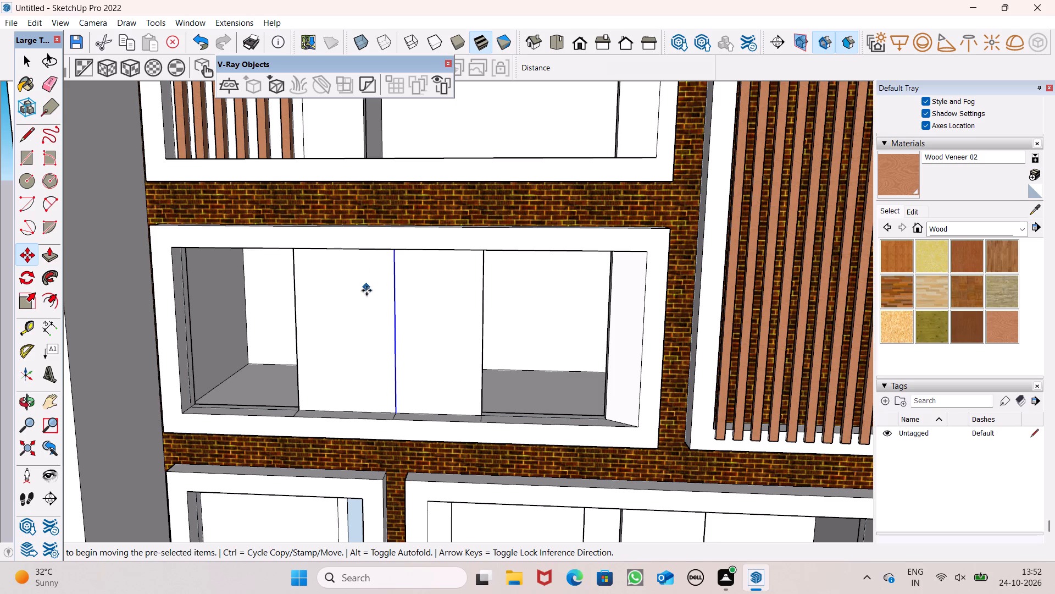
left_click_drag(395, 331, 382, 342)
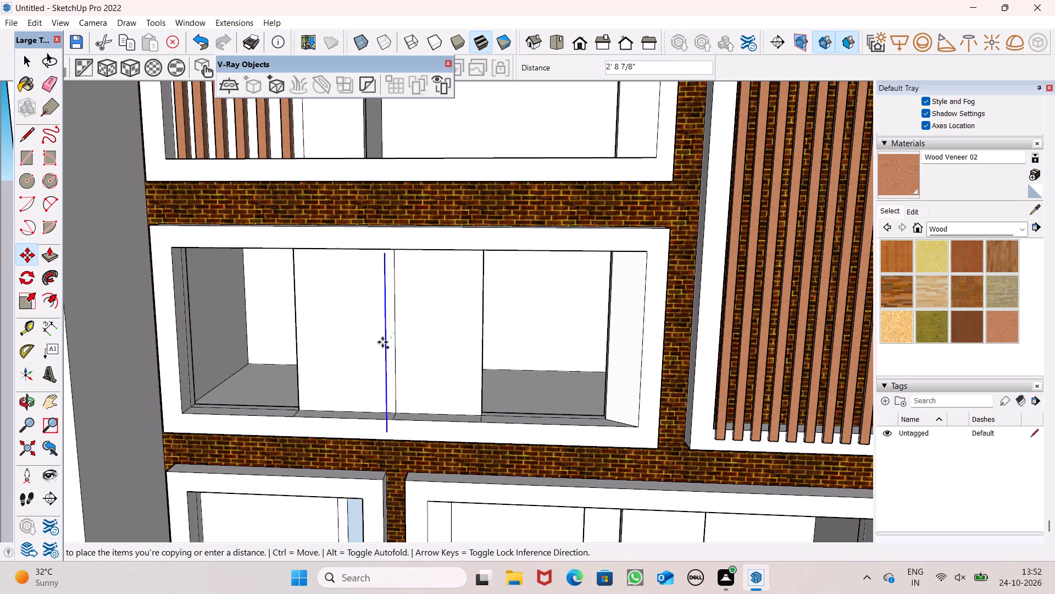
left_click_drag(382, 342, 384, 334)
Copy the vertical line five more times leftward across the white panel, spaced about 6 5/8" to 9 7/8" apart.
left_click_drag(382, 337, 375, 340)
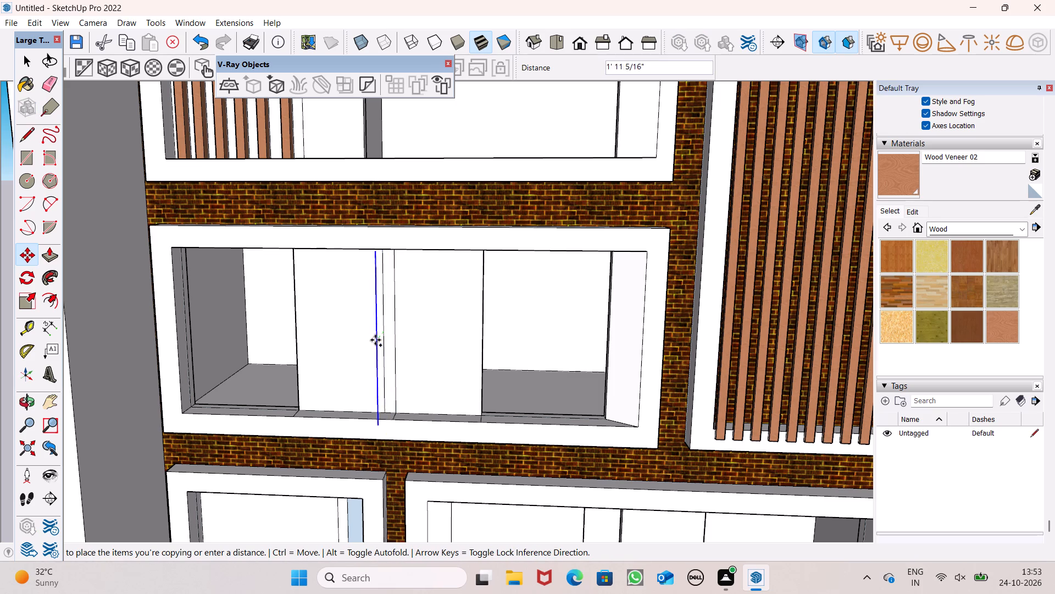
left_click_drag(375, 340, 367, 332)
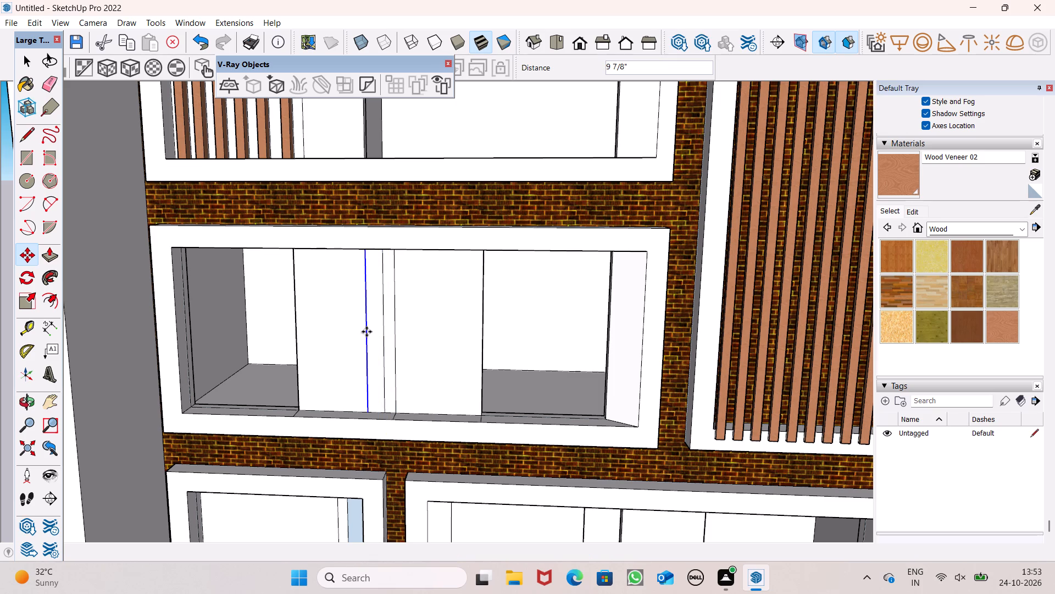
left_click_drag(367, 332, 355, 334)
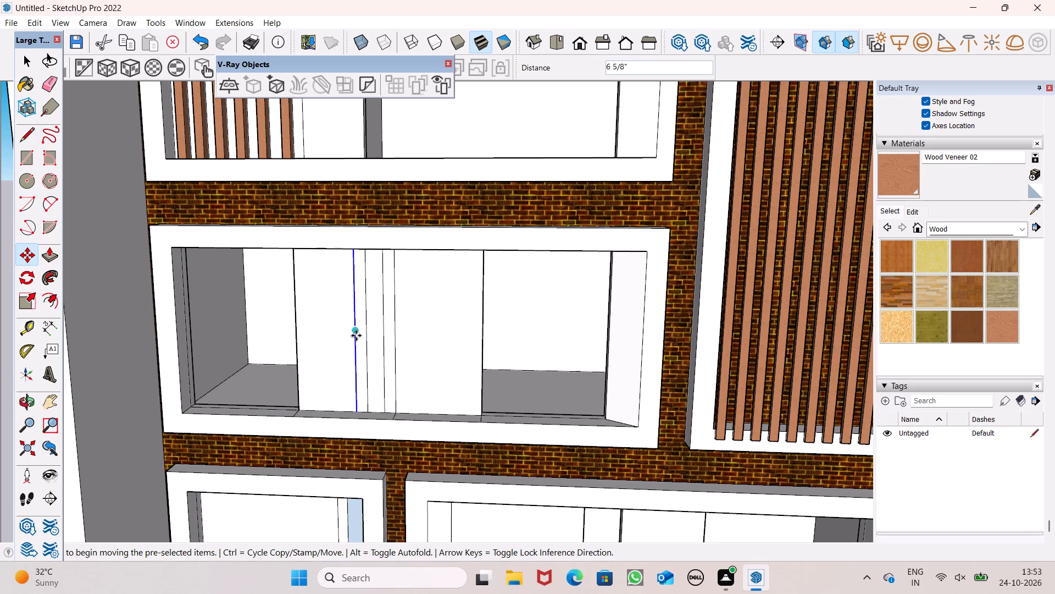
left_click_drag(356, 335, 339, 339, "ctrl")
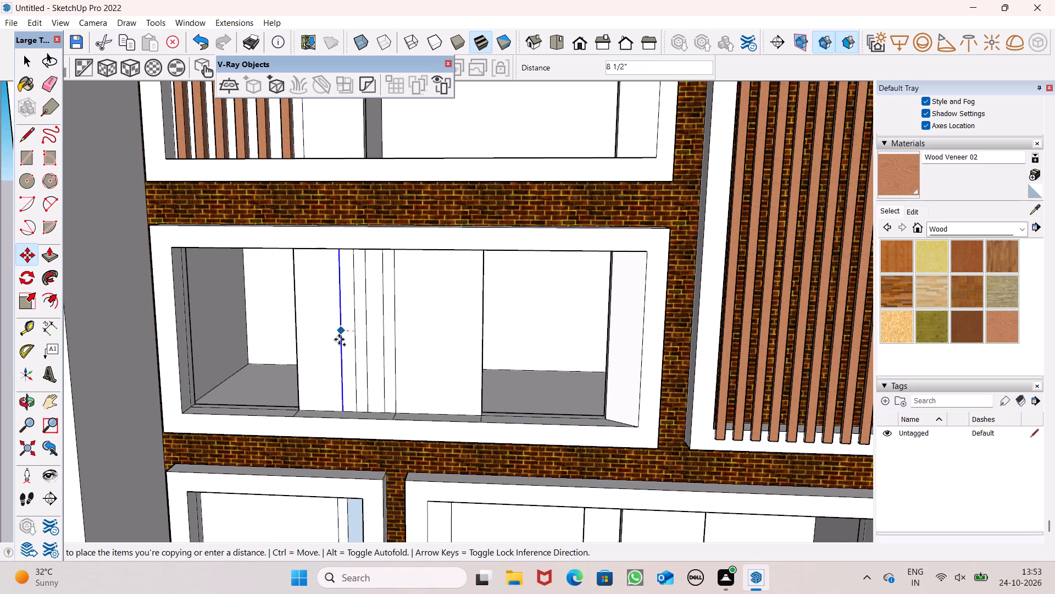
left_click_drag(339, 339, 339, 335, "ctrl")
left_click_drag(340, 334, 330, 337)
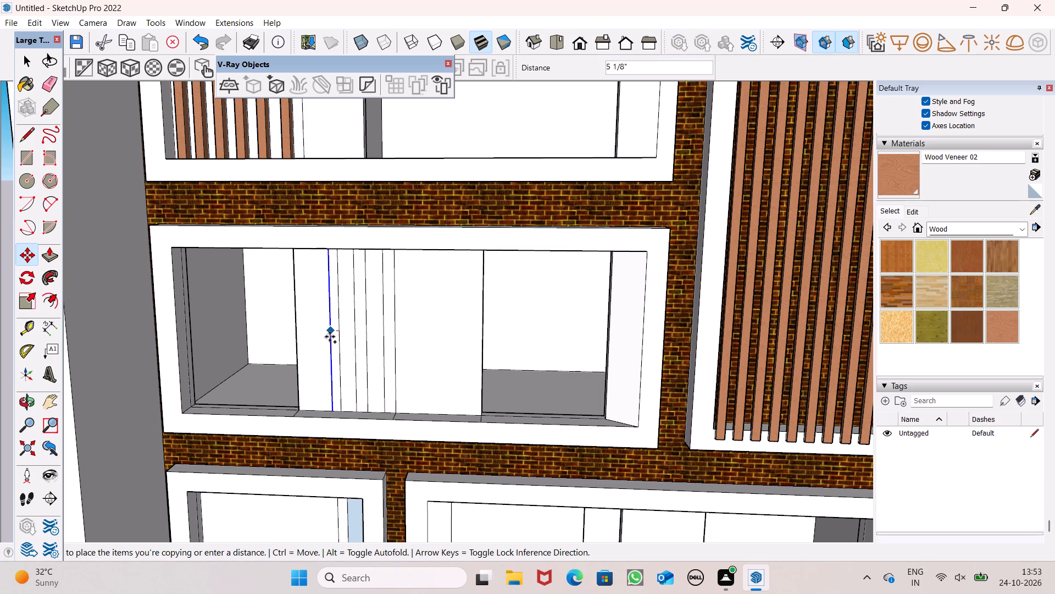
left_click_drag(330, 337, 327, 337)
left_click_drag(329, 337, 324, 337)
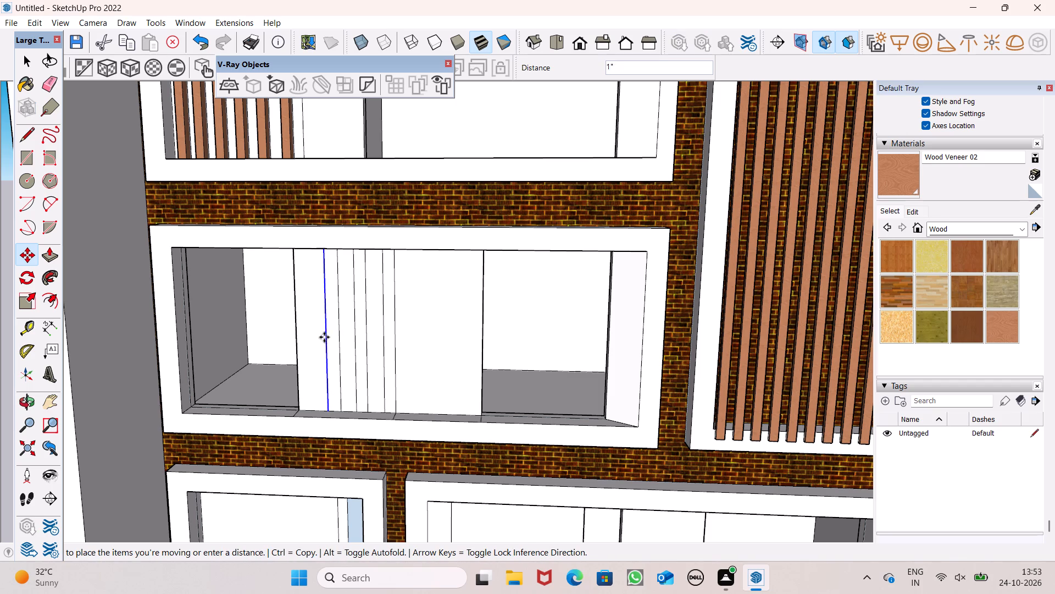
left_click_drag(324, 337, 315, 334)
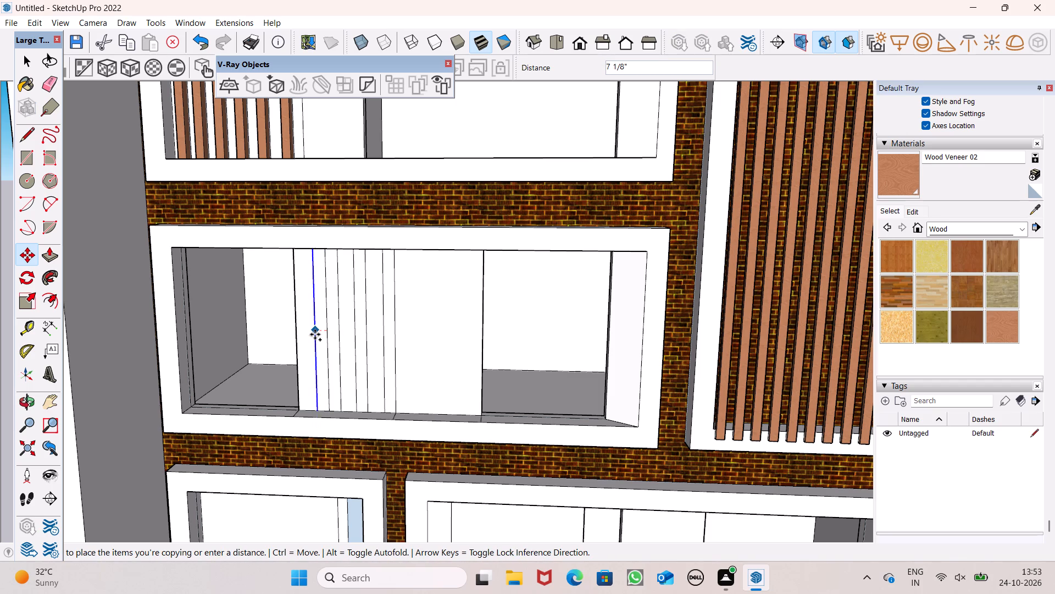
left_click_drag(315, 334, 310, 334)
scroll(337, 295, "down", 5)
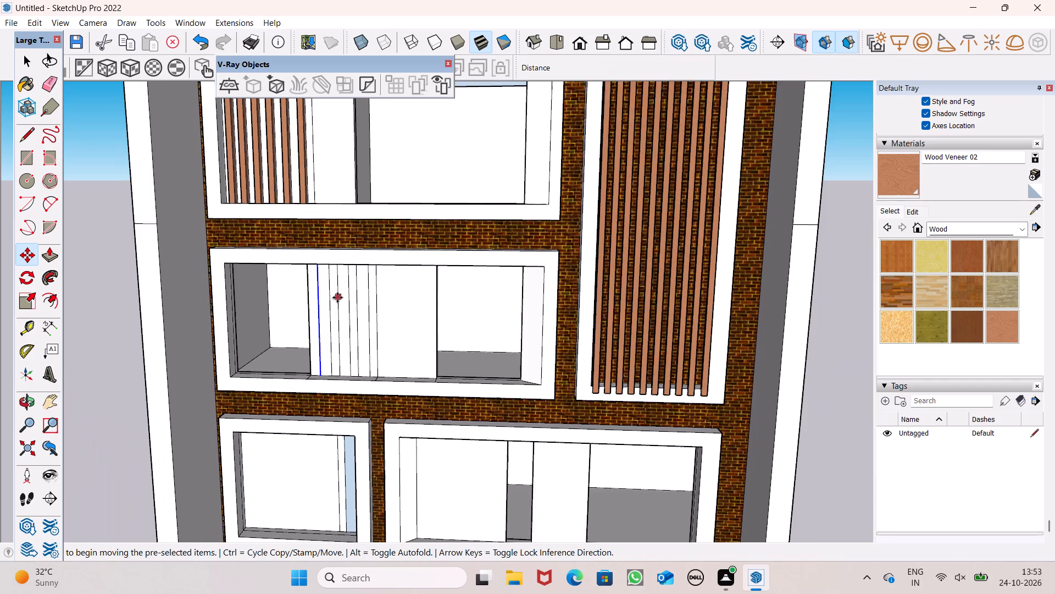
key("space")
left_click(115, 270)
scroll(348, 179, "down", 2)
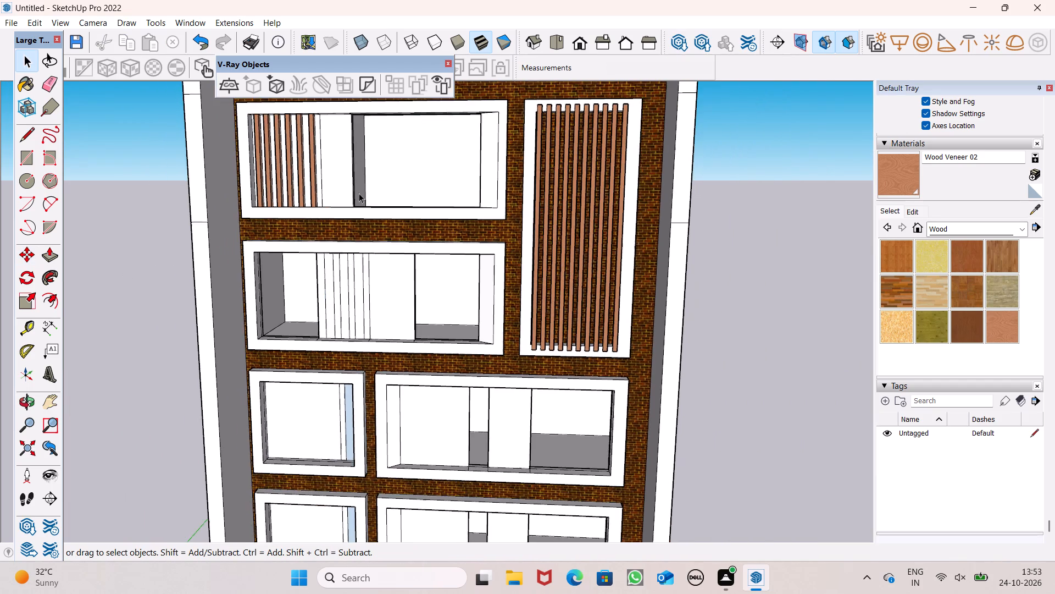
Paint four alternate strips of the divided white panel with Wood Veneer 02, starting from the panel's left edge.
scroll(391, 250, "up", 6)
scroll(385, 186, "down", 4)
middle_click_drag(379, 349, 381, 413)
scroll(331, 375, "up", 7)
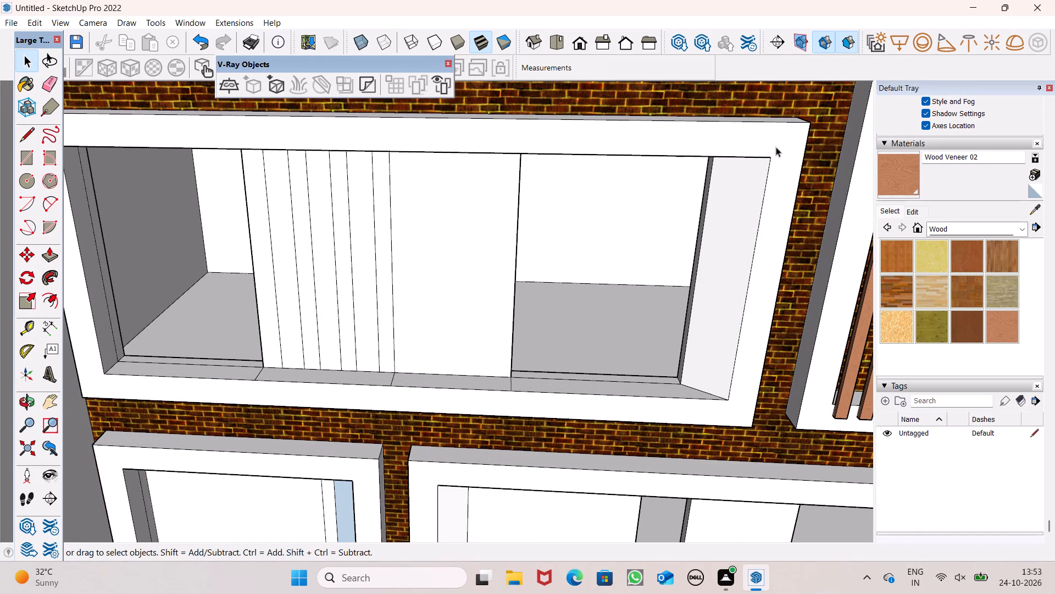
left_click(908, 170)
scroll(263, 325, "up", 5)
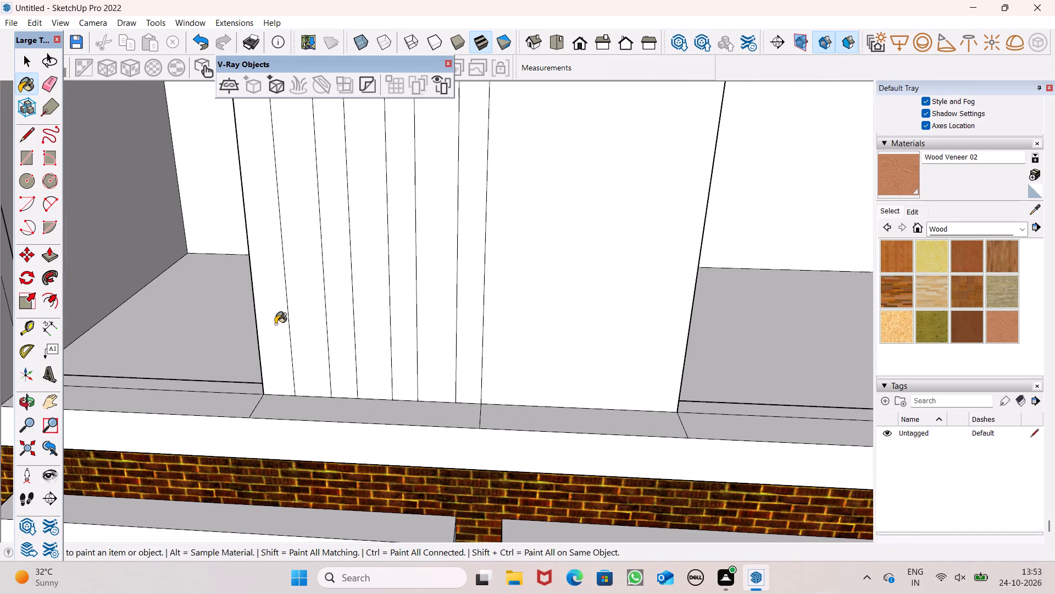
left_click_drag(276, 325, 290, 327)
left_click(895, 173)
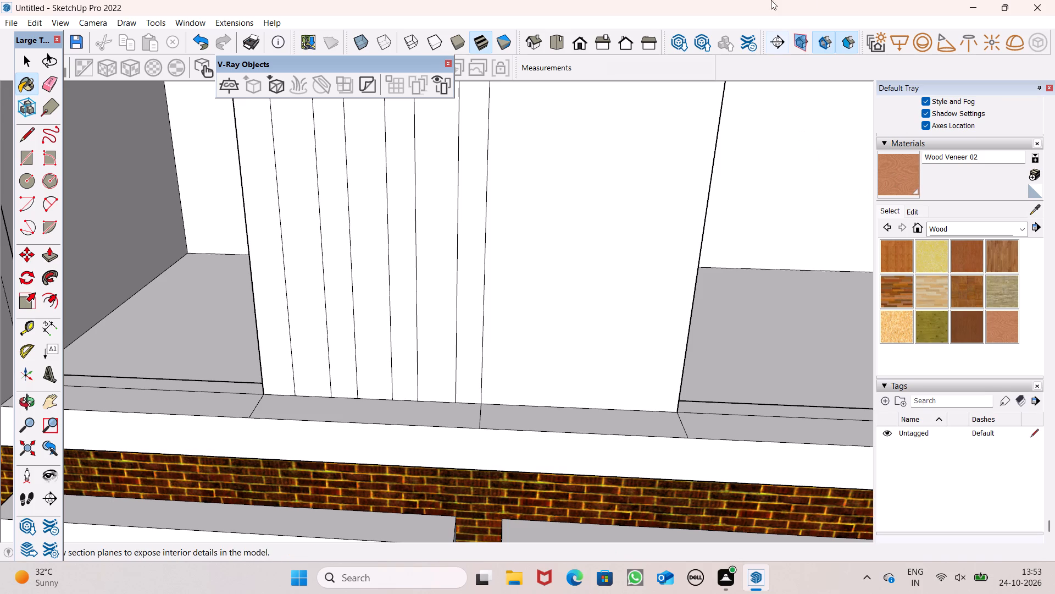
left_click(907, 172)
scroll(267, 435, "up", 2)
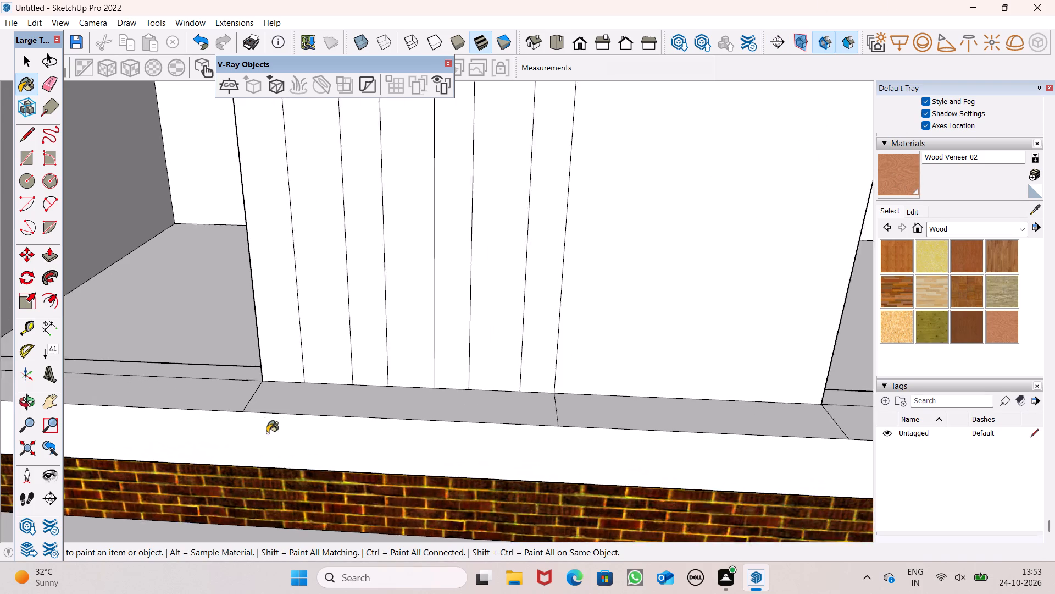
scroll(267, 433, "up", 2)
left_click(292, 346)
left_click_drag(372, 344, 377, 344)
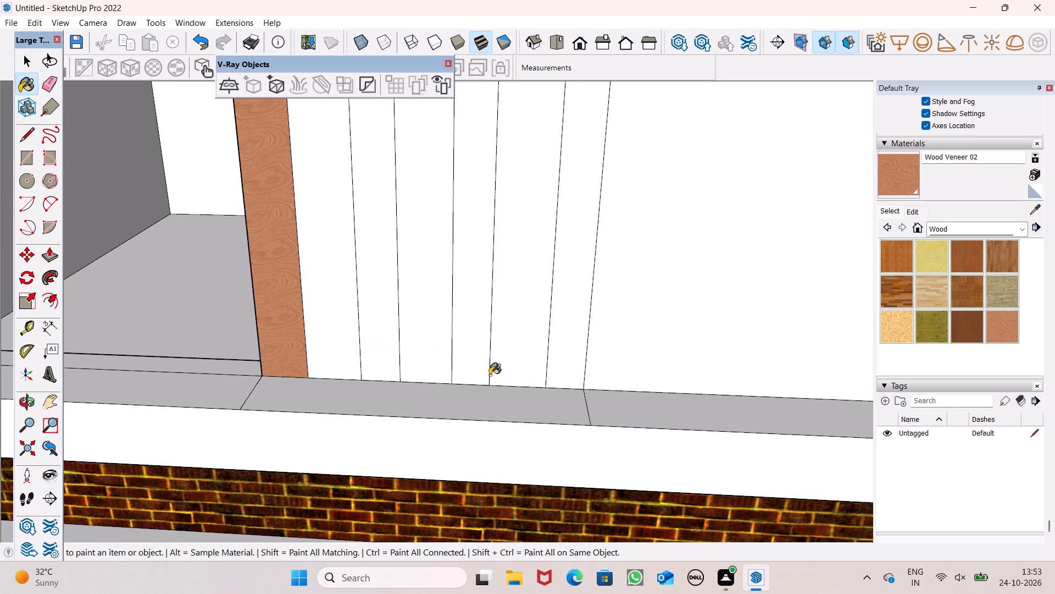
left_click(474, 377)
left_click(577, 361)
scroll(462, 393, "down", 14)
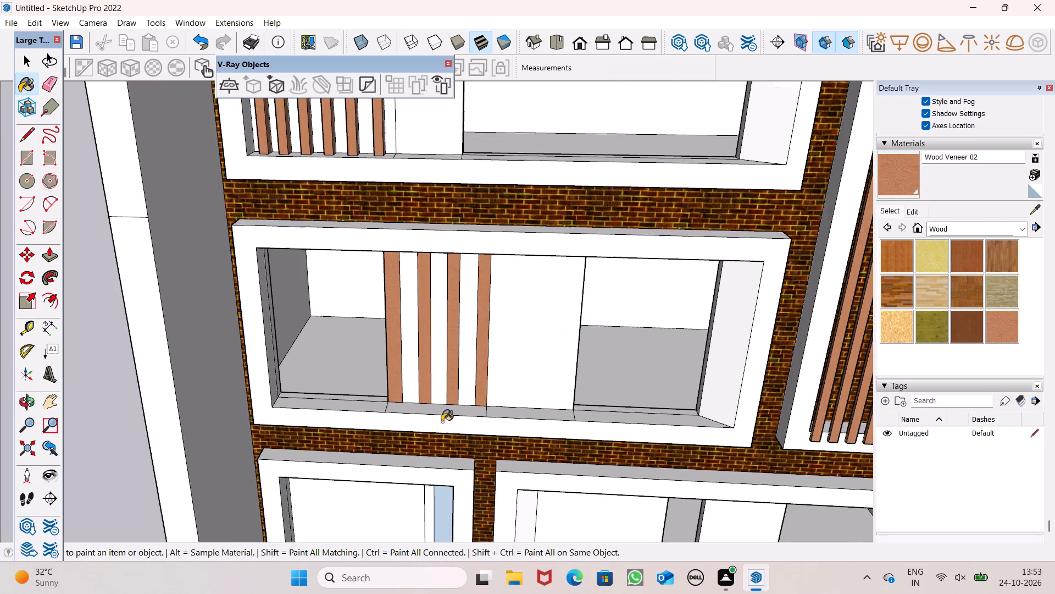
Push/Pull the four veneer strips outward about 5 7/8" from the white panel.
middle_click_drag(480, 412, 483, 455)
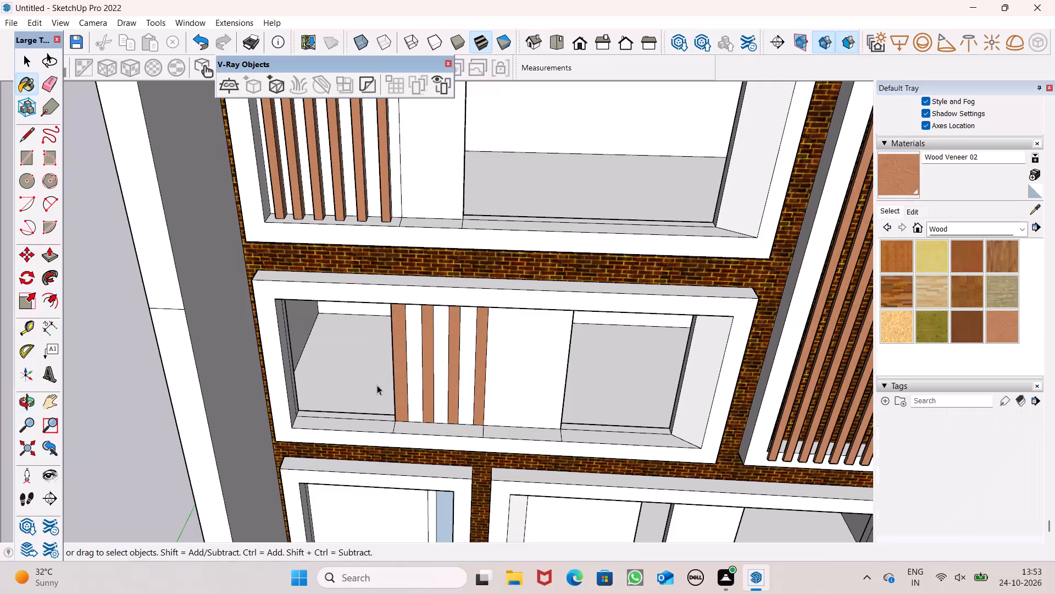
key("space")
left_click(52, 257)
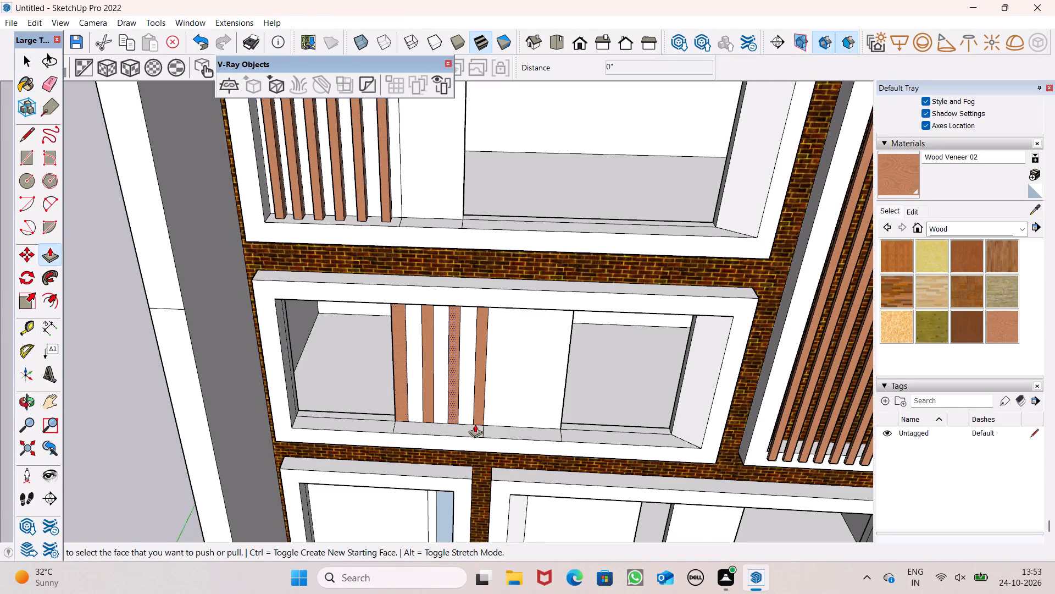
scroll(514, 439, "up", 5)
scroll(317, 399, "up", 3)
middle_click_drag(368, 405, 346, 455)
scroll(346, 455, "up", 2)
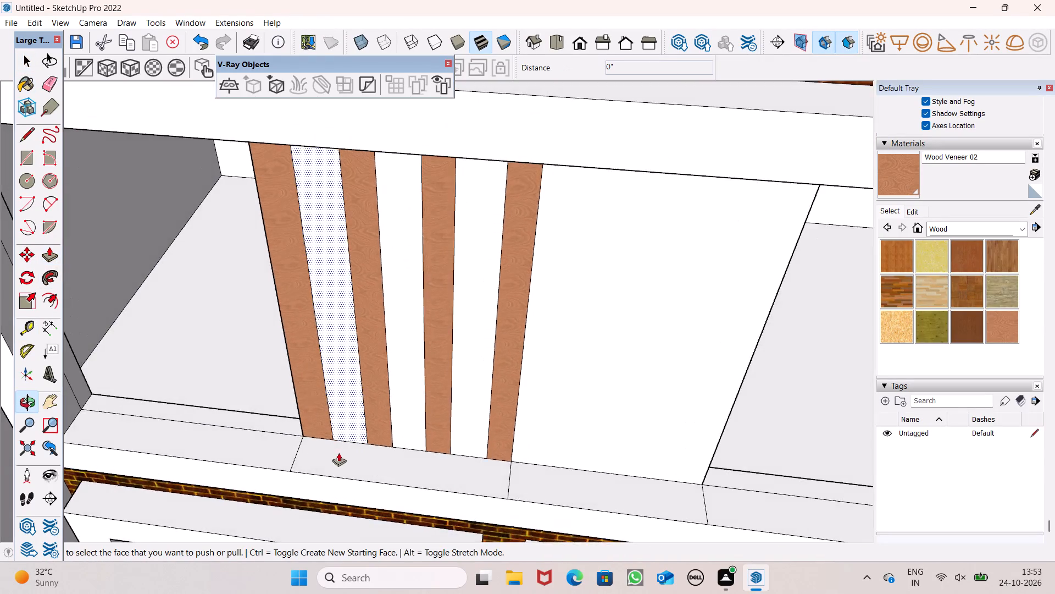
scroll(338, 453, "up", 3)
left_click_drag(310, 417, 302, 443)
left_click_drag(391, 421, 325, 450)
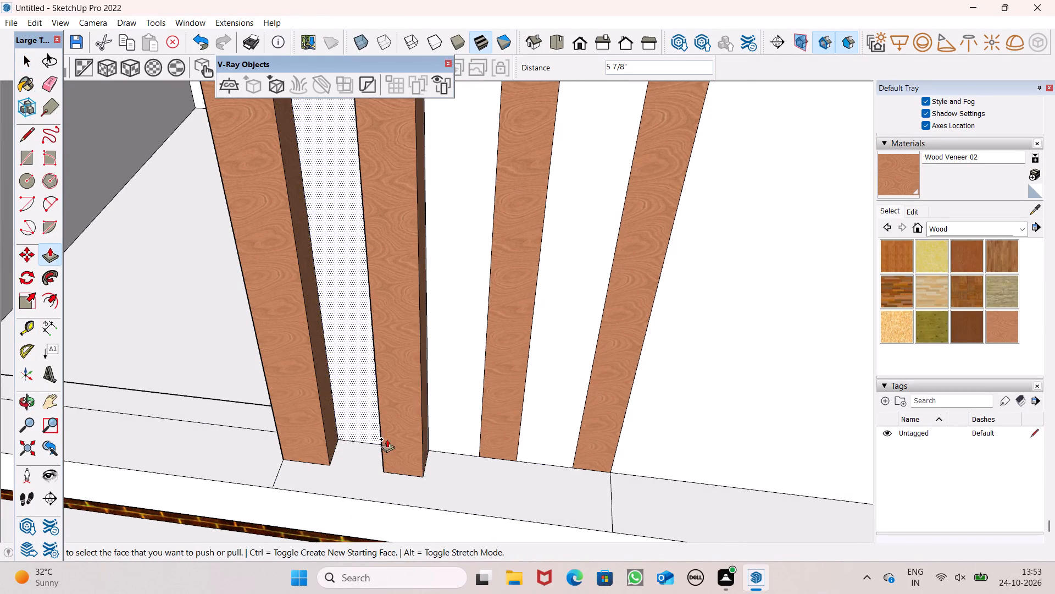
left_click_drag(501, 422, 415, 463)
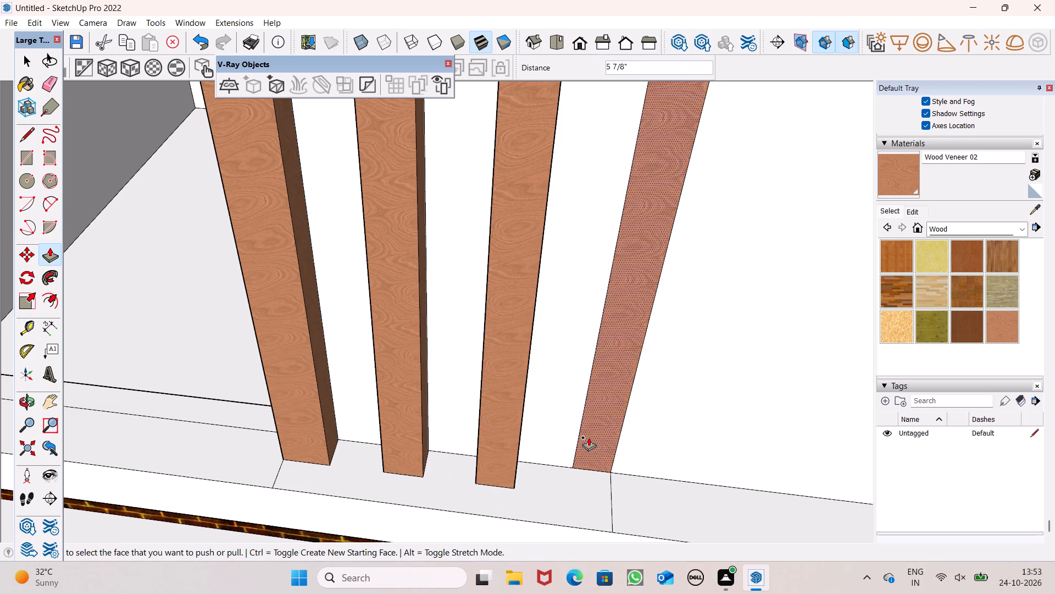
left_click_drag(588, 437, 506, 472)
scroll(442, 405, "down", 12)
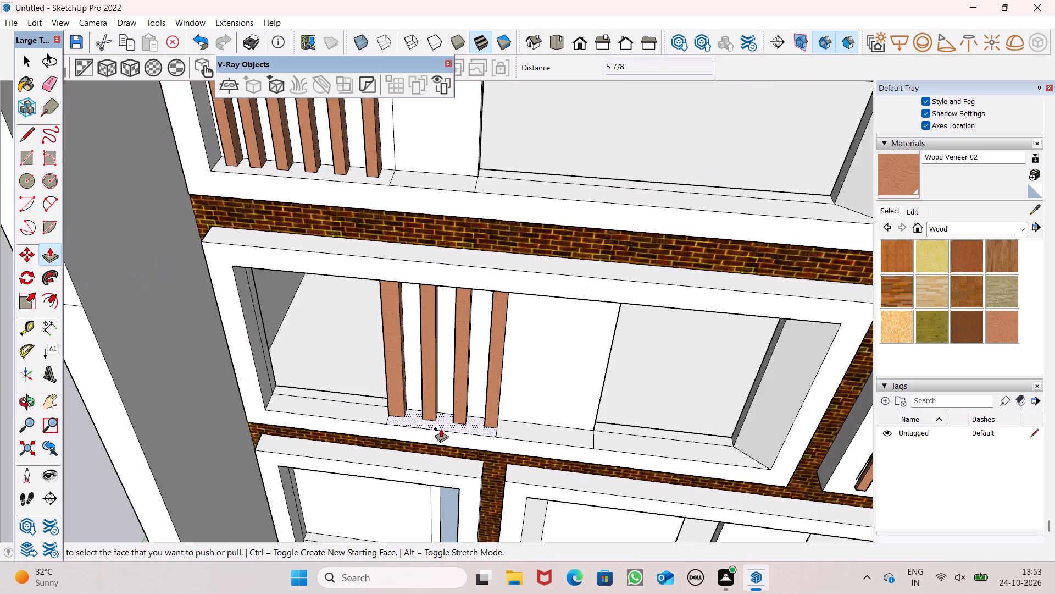
Examine the four raised strips from several angles against the strips in the opening above.
middle_click_drag(441, 428, 503, 278)
key("space")
scroll(496, 300, "down", 7)
middle_click_drag(461, 355, 375, 327)
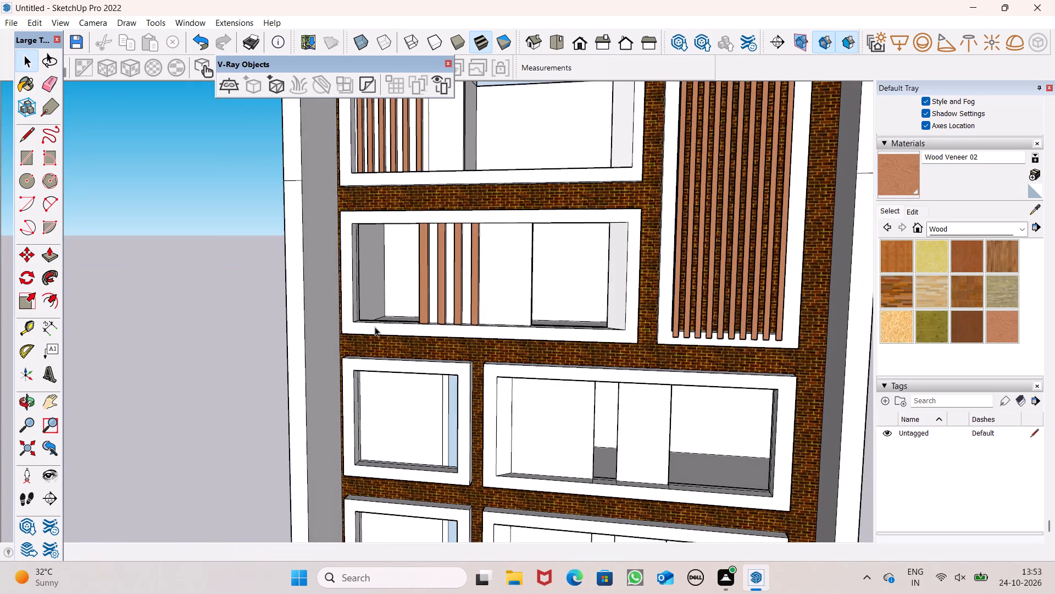
scroll(425, 336, "down", 1)
scroll(464, 341, "up", 5)
middle_click_drag(475, 356, 490, 413)
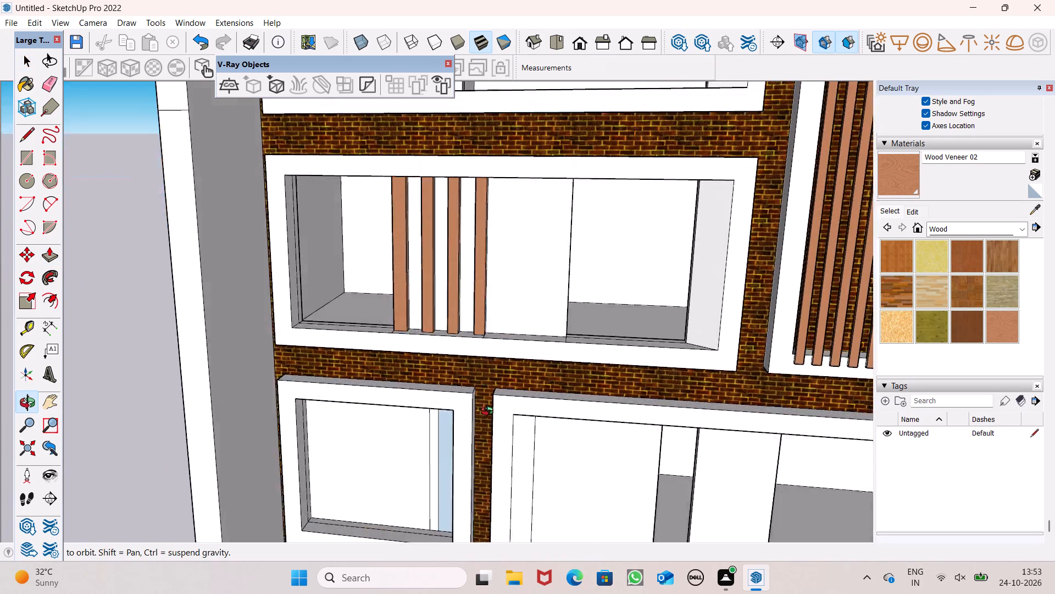
middle_click_drag(490, 413, 531, 501)
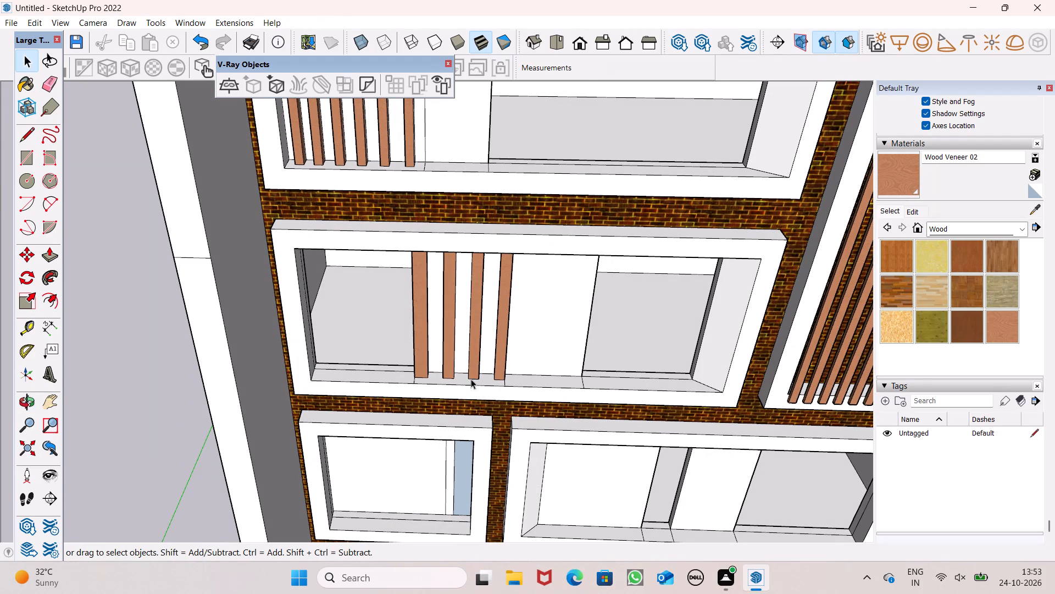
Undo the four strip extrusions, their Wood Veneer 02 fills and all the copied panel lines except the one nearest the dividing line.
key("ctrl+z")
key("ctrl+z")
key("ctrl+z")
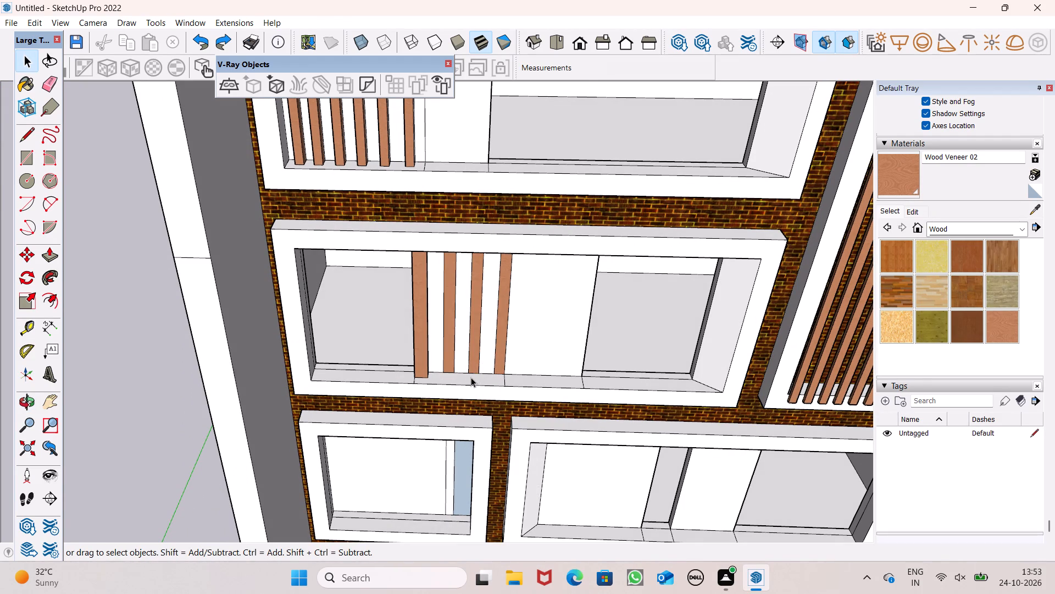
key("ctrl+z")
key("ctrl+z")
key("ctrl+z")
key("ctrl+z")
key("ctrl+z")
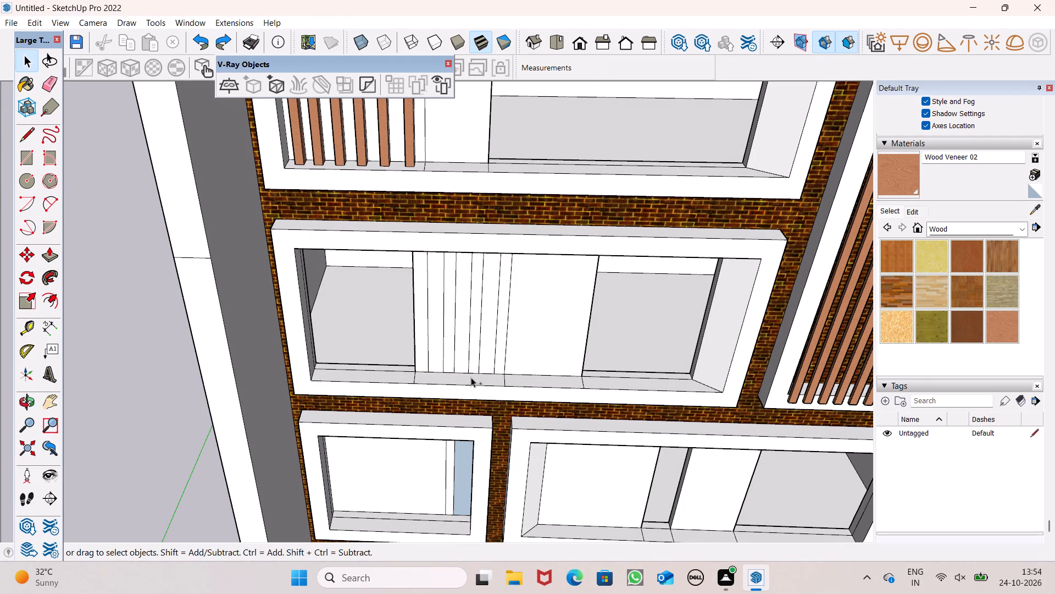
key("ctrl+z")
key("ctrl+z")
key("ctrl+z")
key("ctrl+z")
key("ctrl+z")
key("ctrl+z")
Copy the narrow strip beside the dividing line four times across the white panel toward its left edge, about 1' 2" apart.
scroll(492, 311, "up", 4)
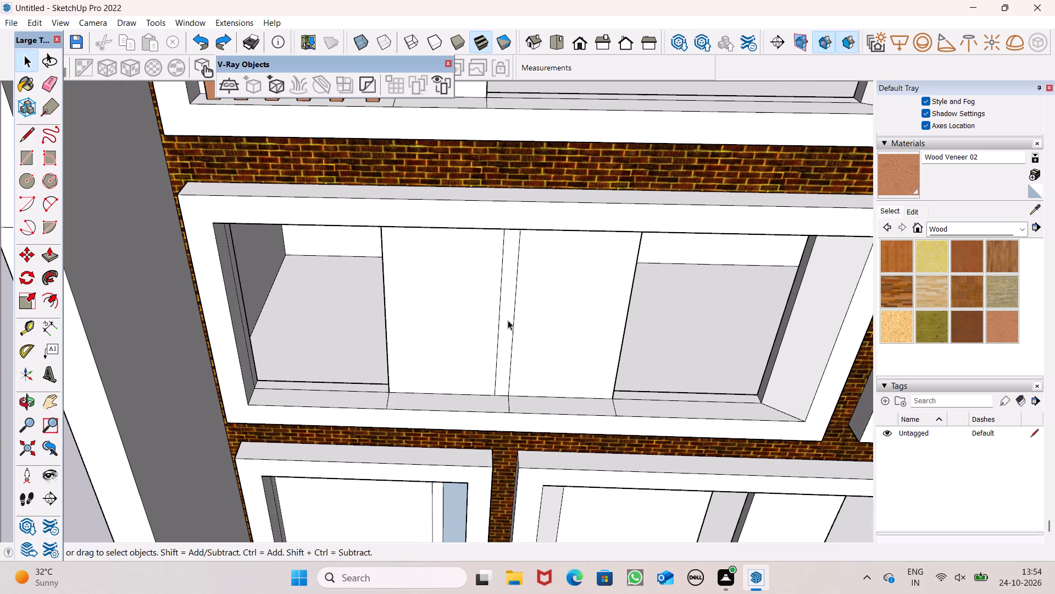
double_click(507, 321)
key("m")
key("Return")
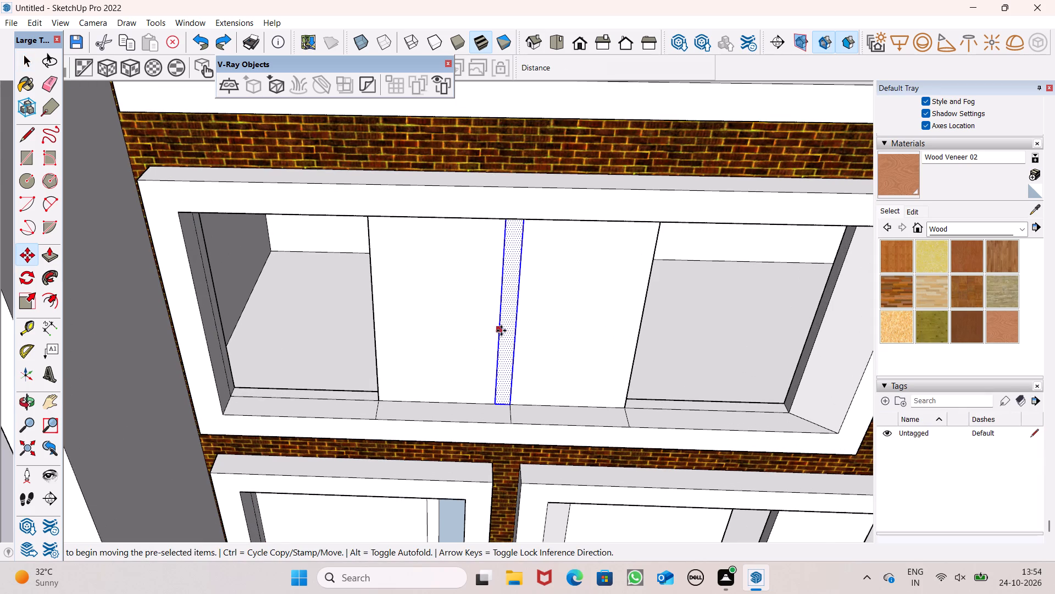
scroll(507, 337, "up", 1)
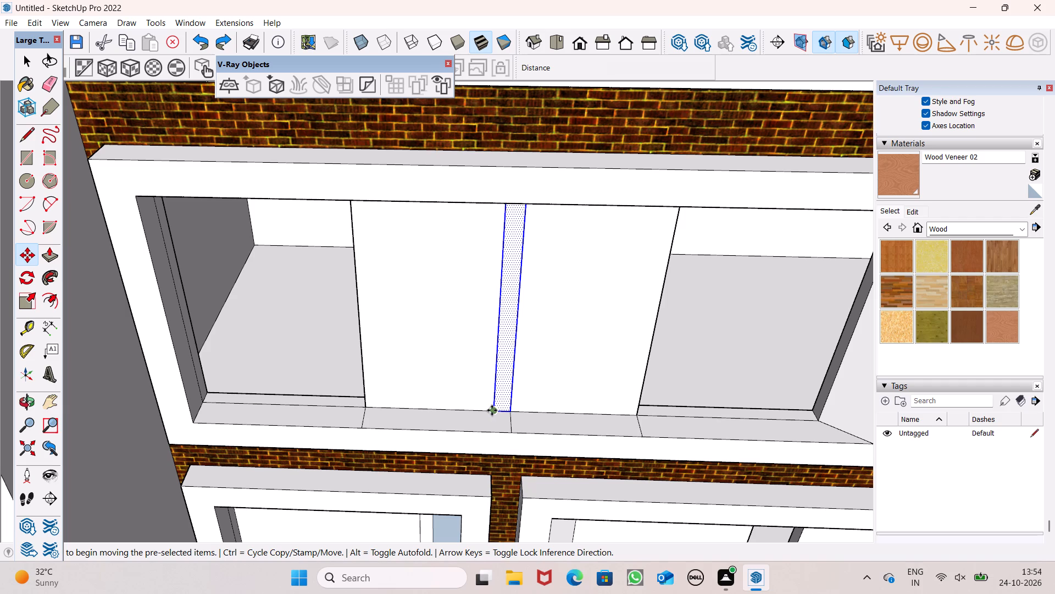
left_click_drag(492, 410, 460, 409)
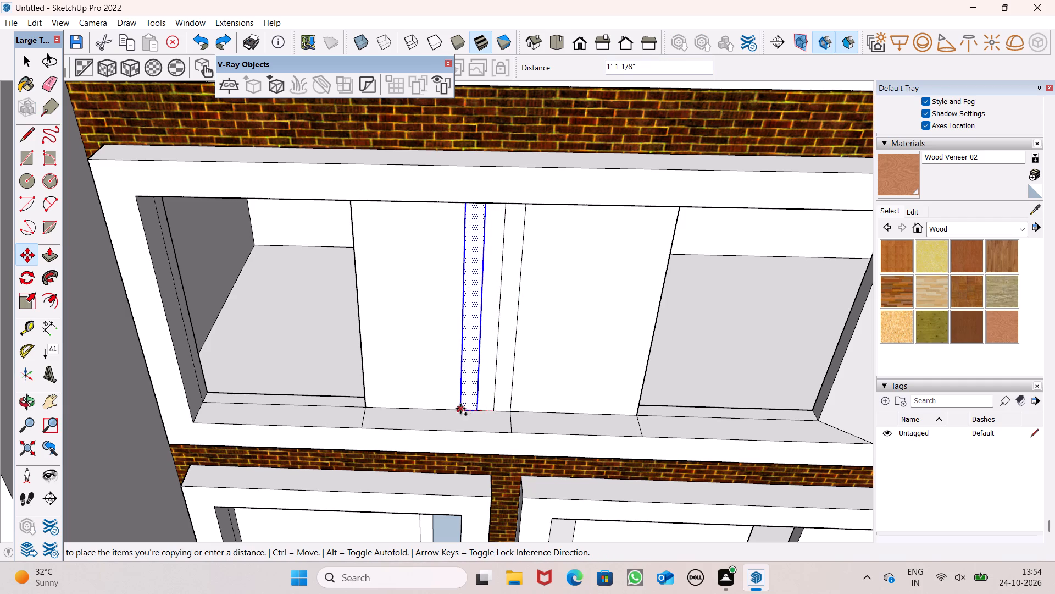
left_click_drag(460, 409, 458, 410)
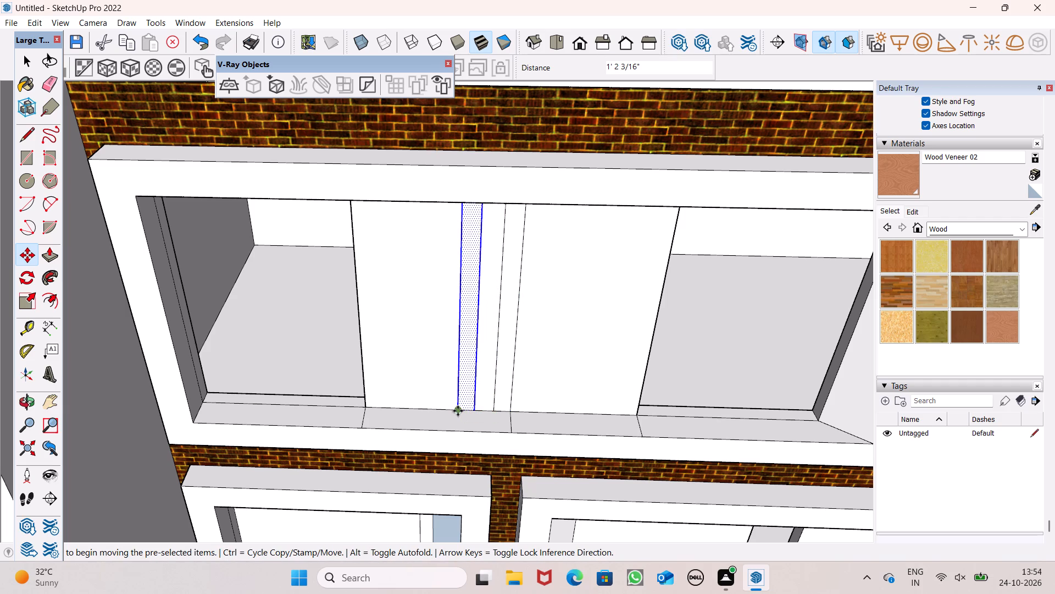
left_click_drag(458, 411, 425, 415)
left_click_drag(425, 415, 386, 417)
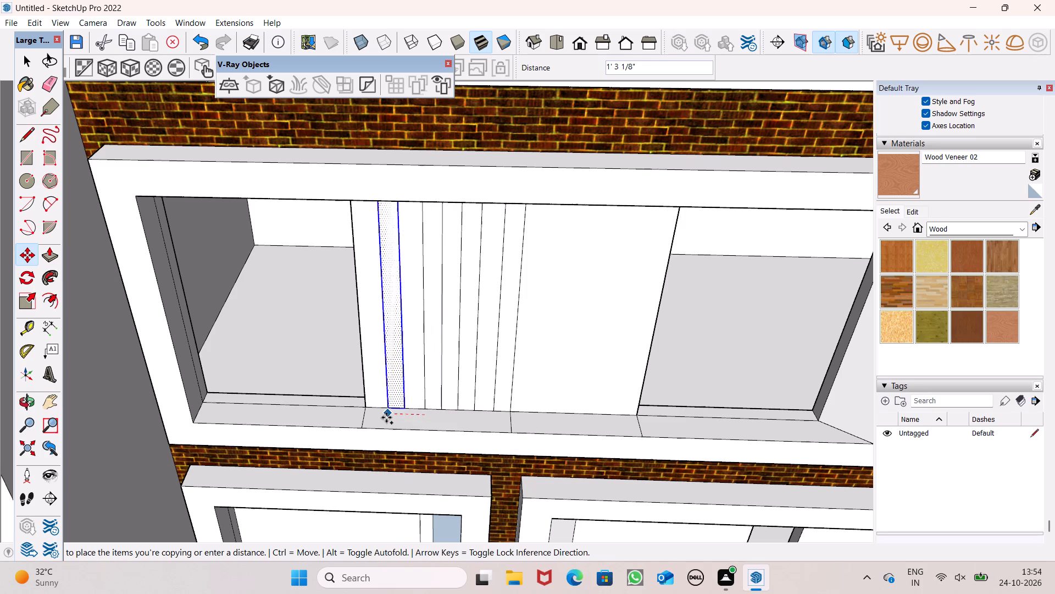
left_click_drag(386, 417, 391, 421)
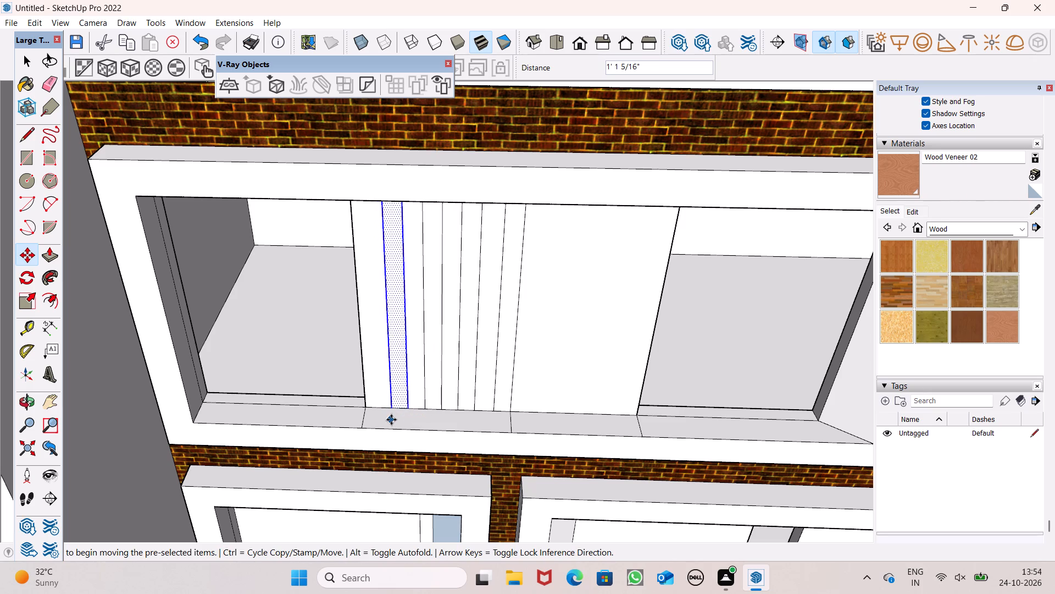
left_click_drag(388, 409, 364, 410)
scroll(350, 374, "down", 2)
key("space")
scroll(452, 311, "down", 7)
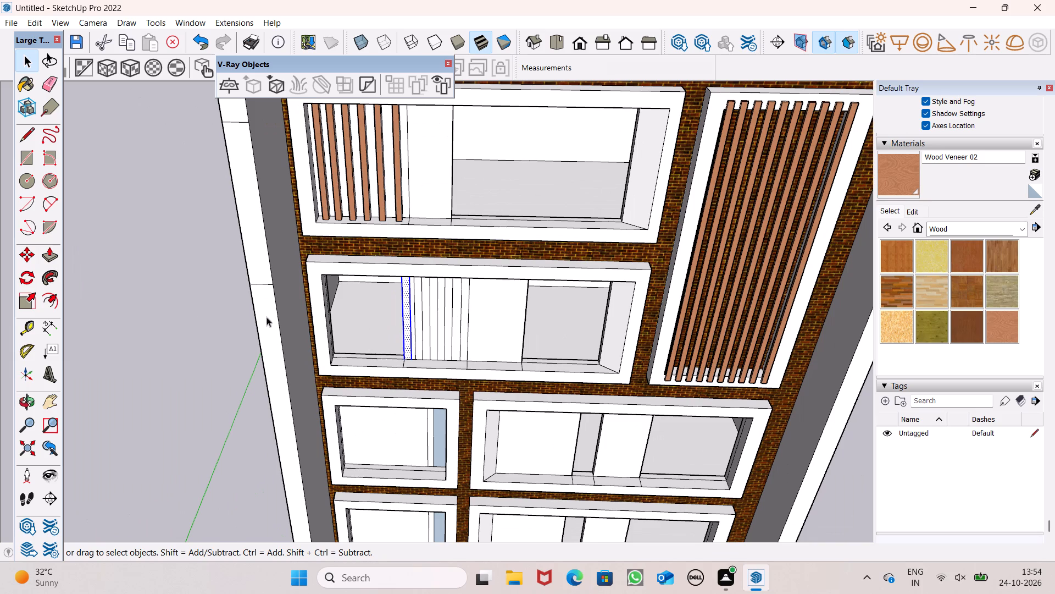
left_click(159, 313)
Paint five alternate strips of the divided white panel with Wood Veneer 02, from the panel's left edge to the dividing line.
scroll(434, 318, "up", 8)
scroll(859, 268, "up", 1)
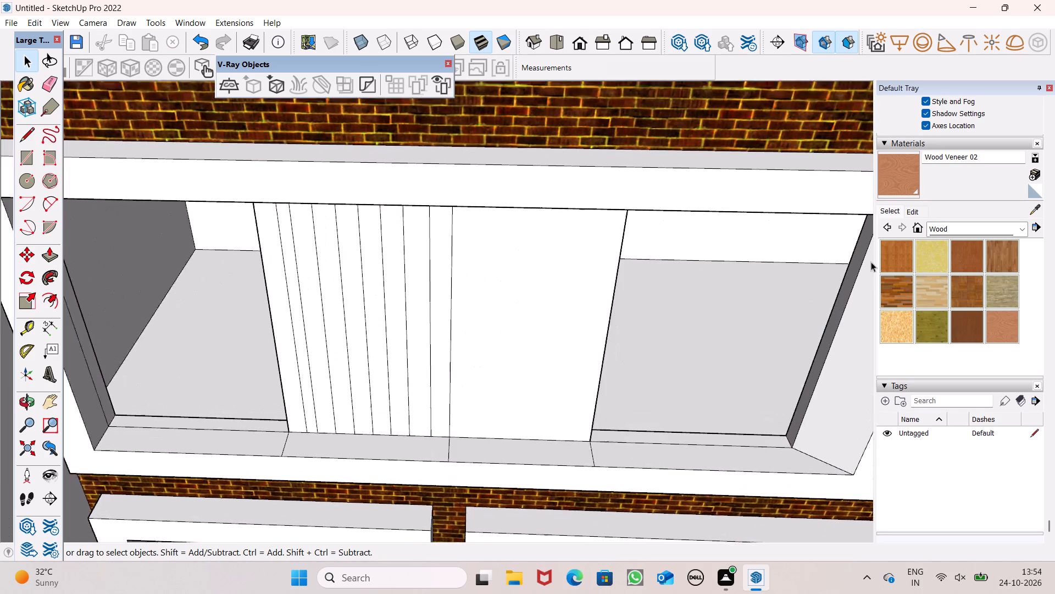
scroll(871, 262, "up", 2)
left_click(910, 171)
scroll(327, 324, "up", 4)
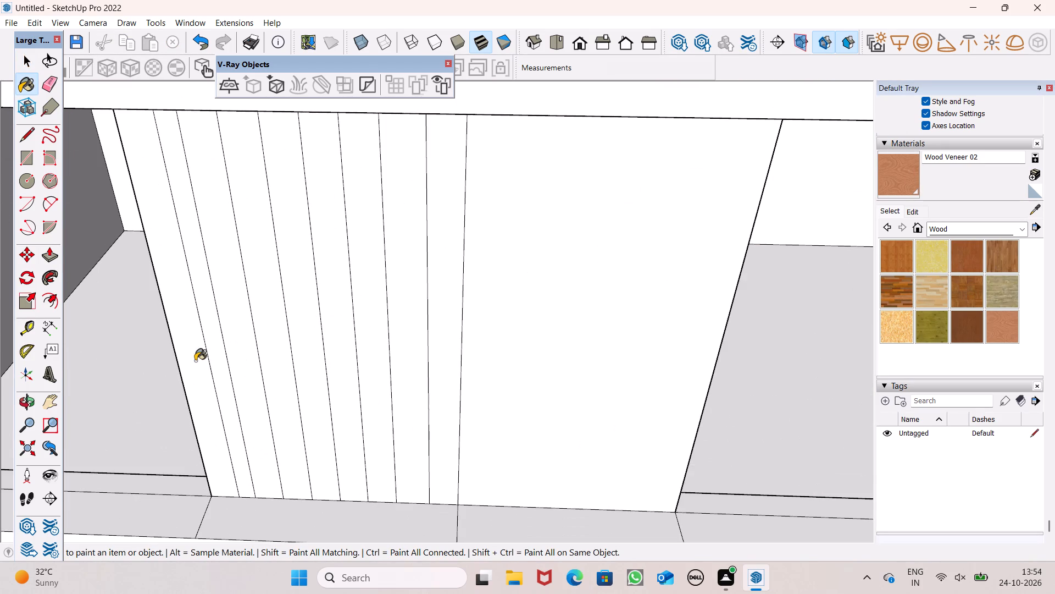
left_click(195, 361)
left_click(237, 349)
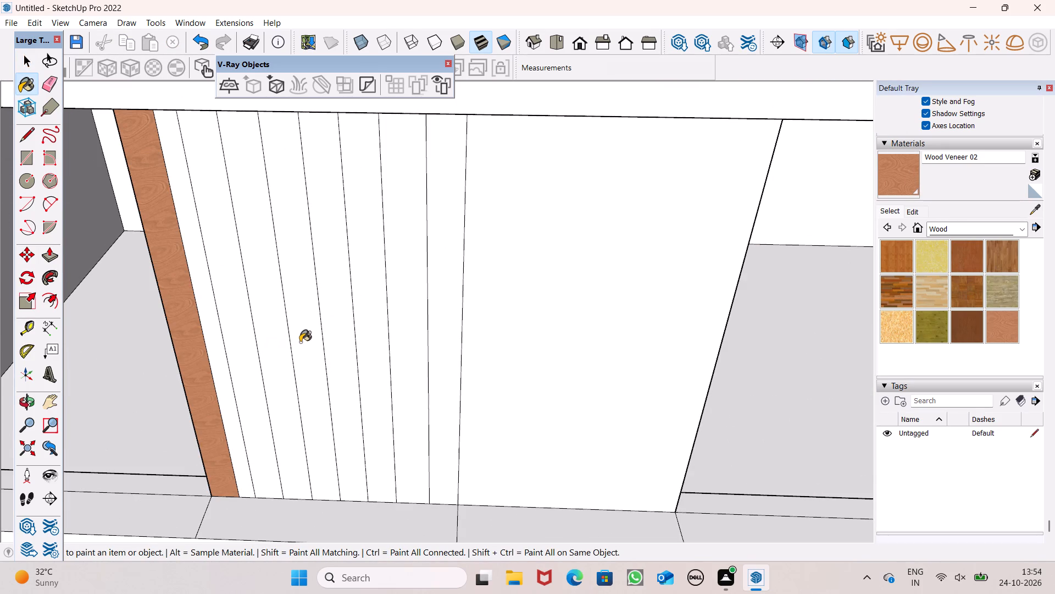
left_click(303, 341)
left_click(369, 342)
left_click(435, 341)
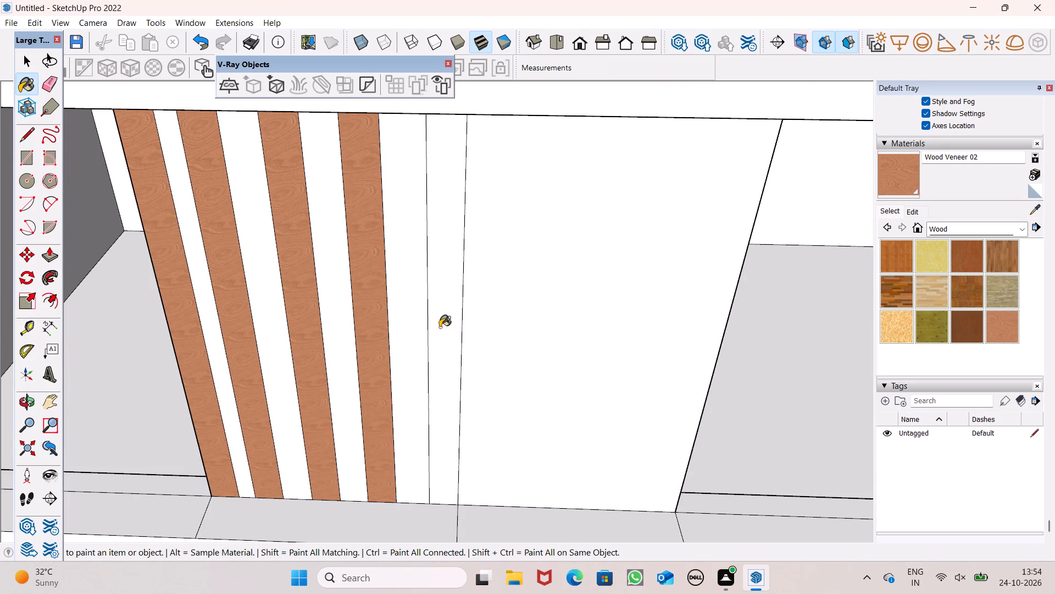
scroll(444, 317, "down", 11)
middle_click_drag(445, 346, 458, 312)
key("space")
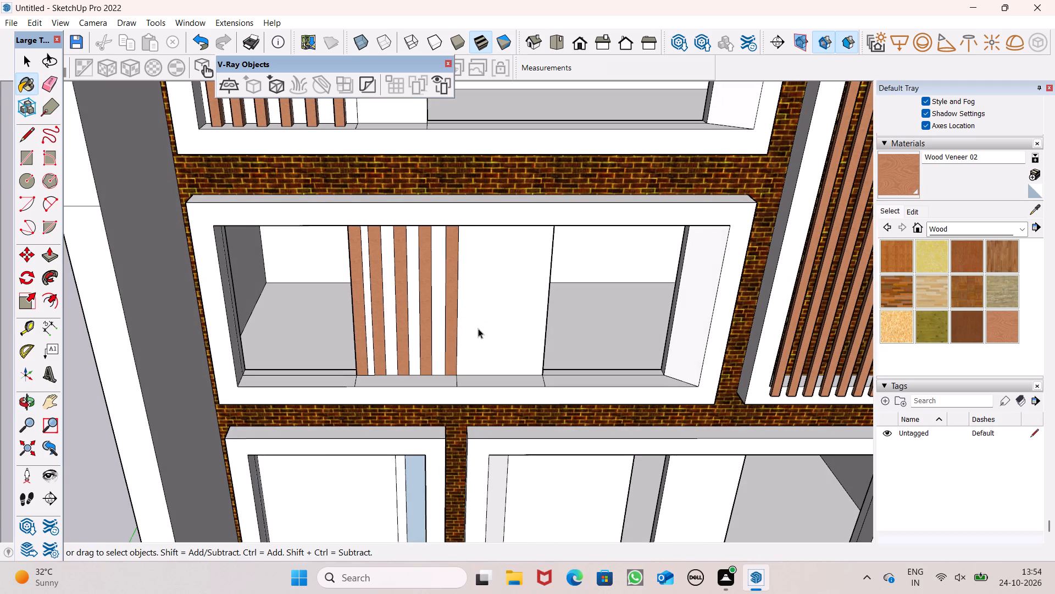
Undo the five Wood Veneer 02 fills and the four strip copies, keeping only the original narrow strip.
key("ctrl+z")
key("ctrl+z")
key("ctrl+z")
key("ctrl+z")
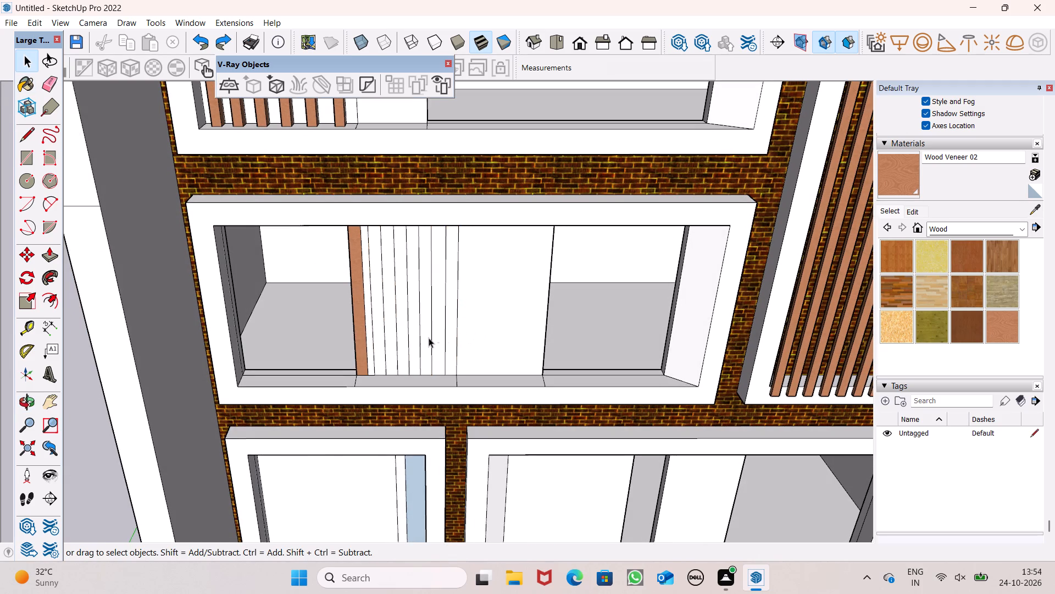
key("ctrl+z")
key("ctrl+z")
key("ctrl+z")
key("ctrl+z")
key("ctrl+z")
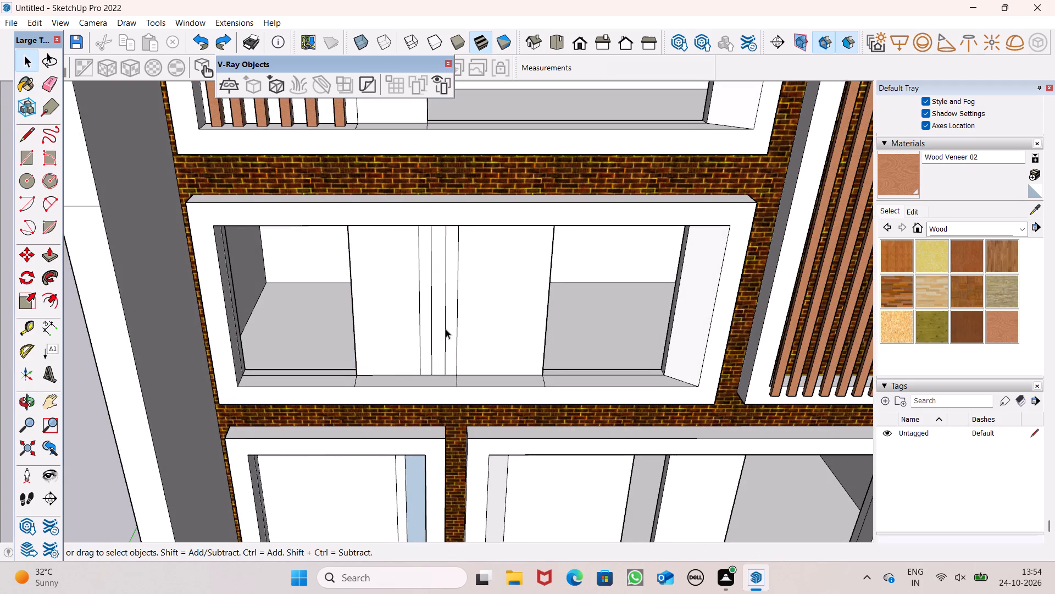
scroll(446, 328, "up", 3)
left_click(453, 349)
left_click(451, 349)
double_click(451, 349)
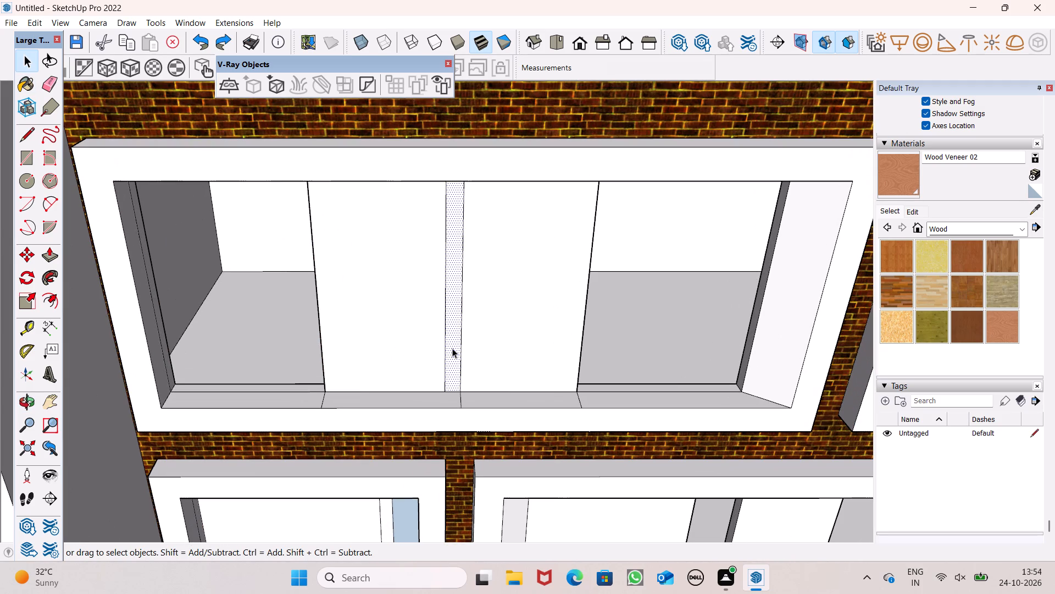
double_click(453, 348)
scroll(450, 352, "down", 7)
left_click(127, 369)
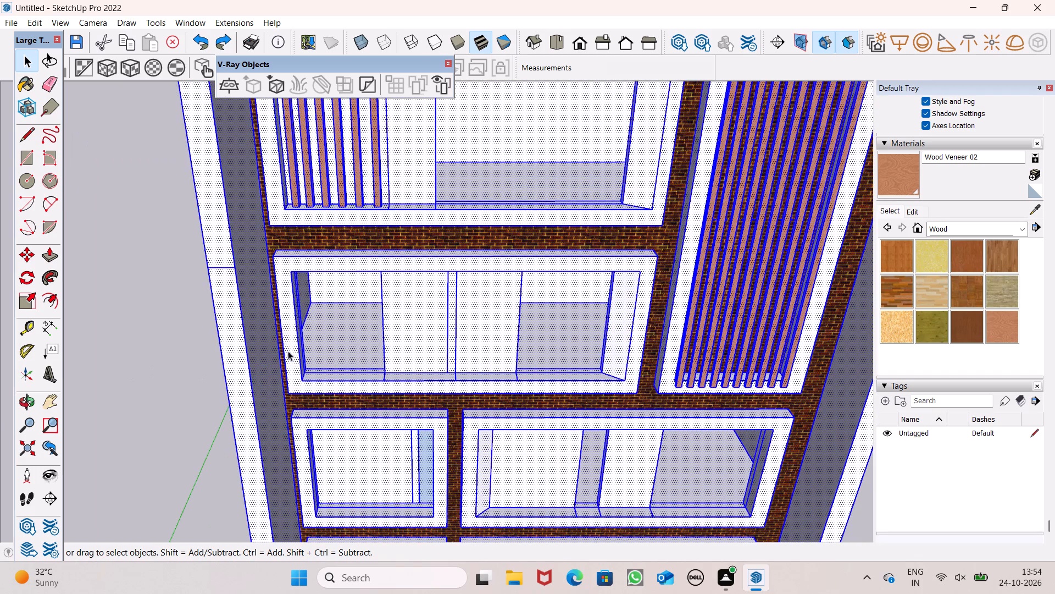
Copy the narrow strip beside the dividing line twice toward the white panel's left edge, about 10 1/2" apart.
scroll(446, 337, "up", 5)
double_click(442, 365)
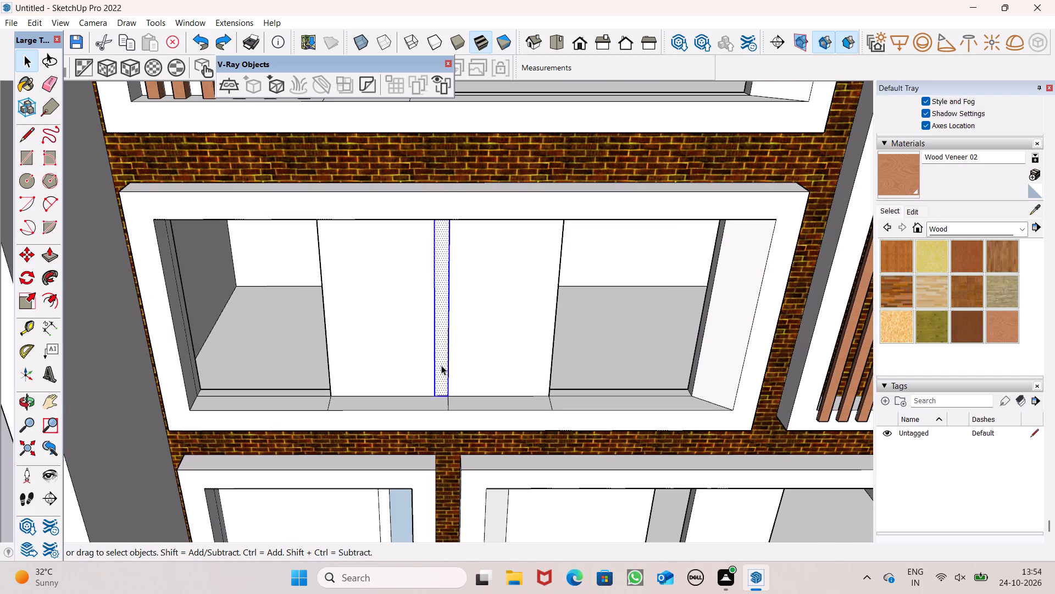
key("m")
key("Return")
scroll(488, 195, "up", 1)
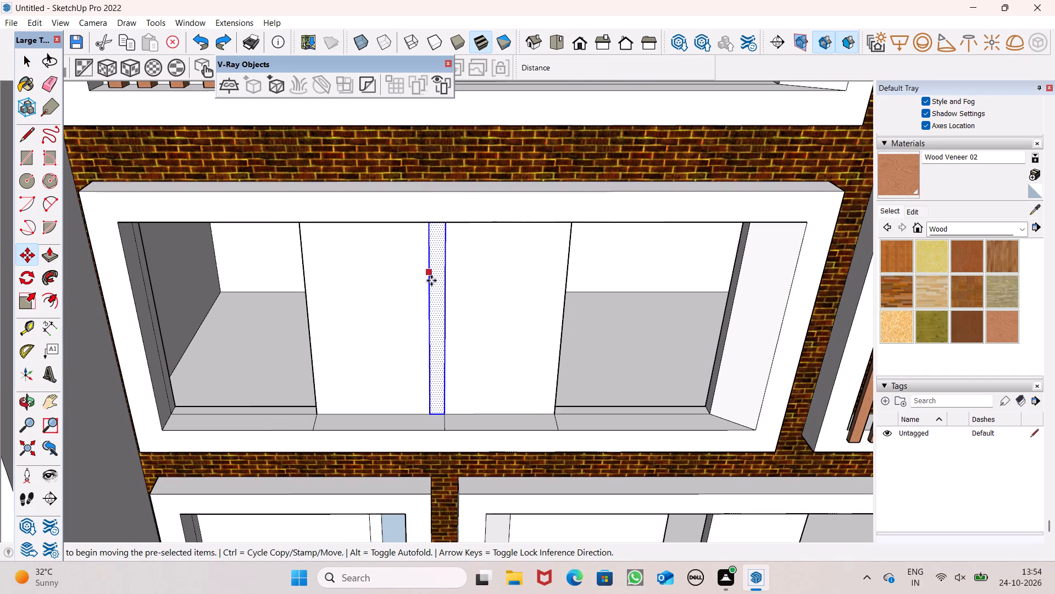
scroll(432, 312, "up", 6)
scroll(415, 488, "up", 3)
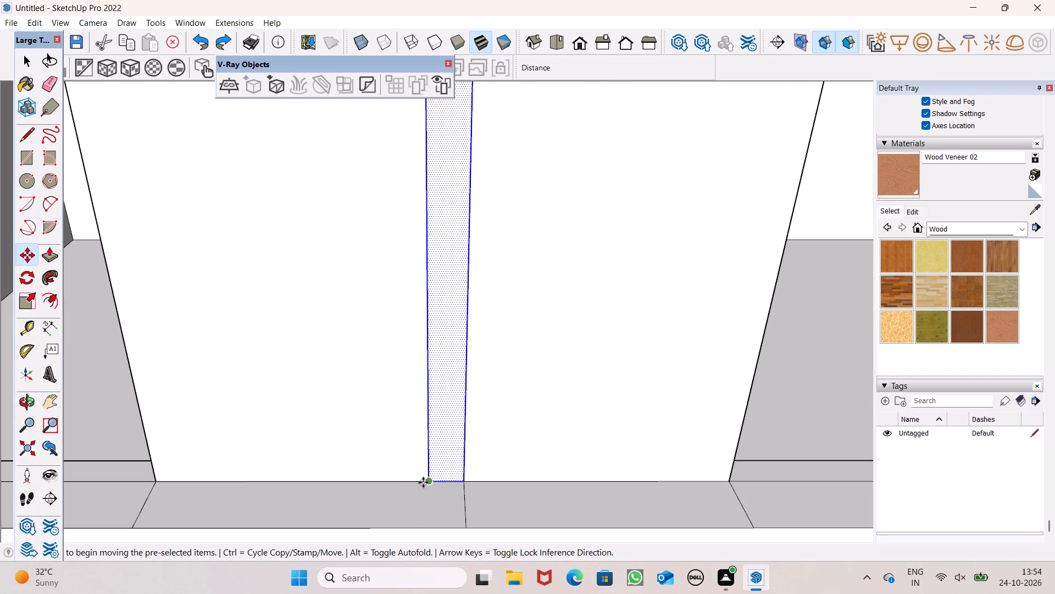
left_click_drag(428, 481, 380, 485)
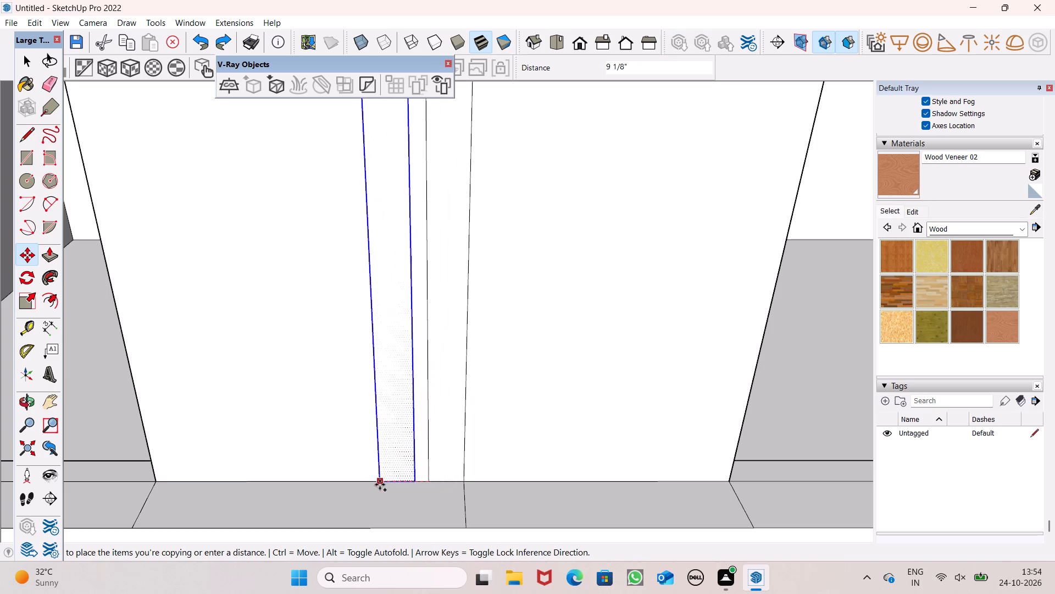
left_click_drag(380, 485, 373, 488)
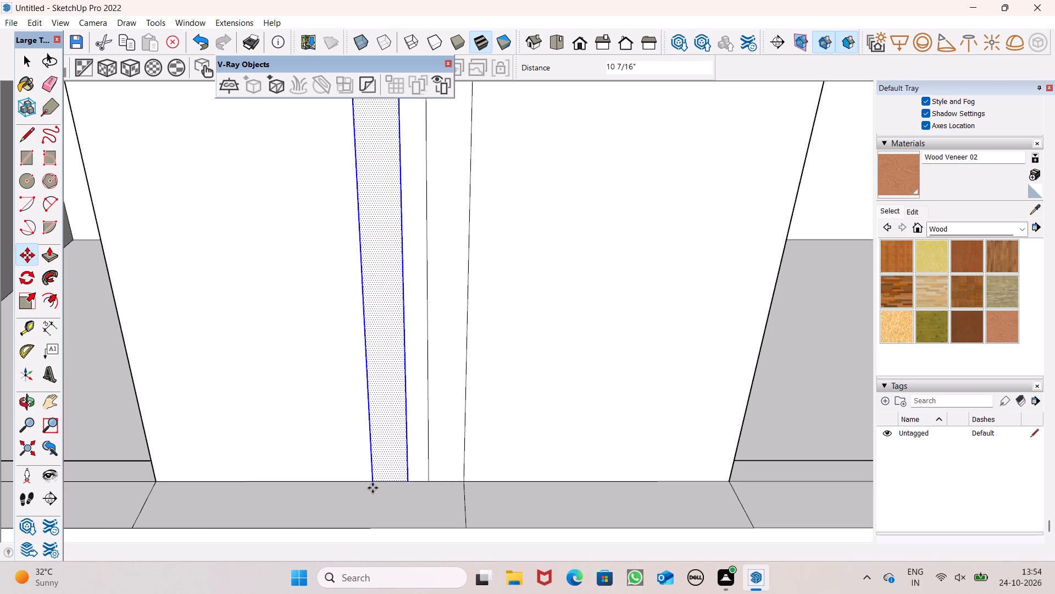
left_click_drag(370, 483, 314, 484)
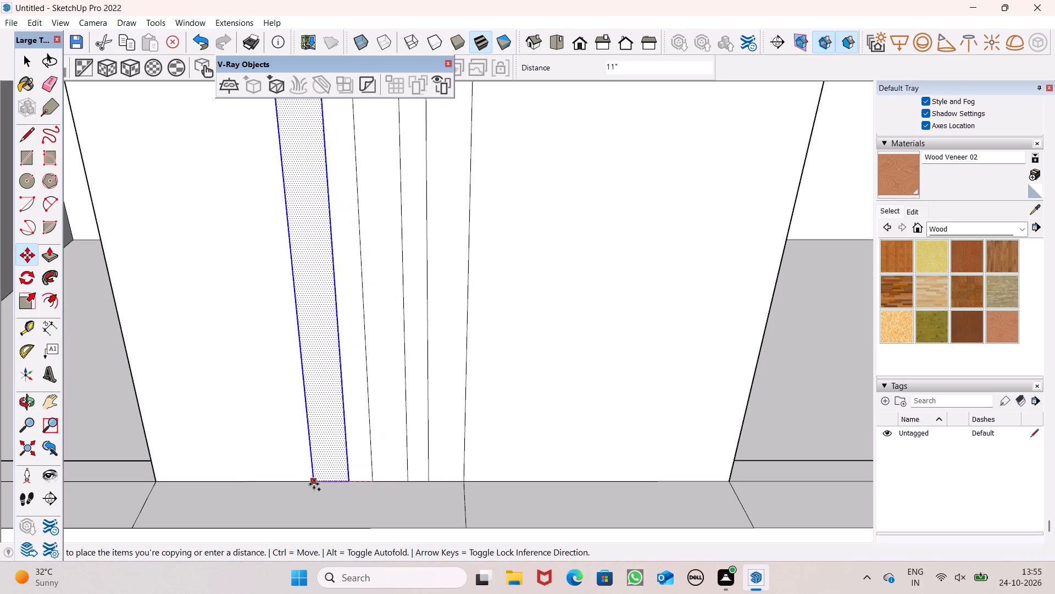
left_click_drag(314, 484, 316, 485)
Copy the strip three more times, about 10" apart, so the last copy meets the white panel's left edge.
left_click_drag(316, 485, 266, 492)
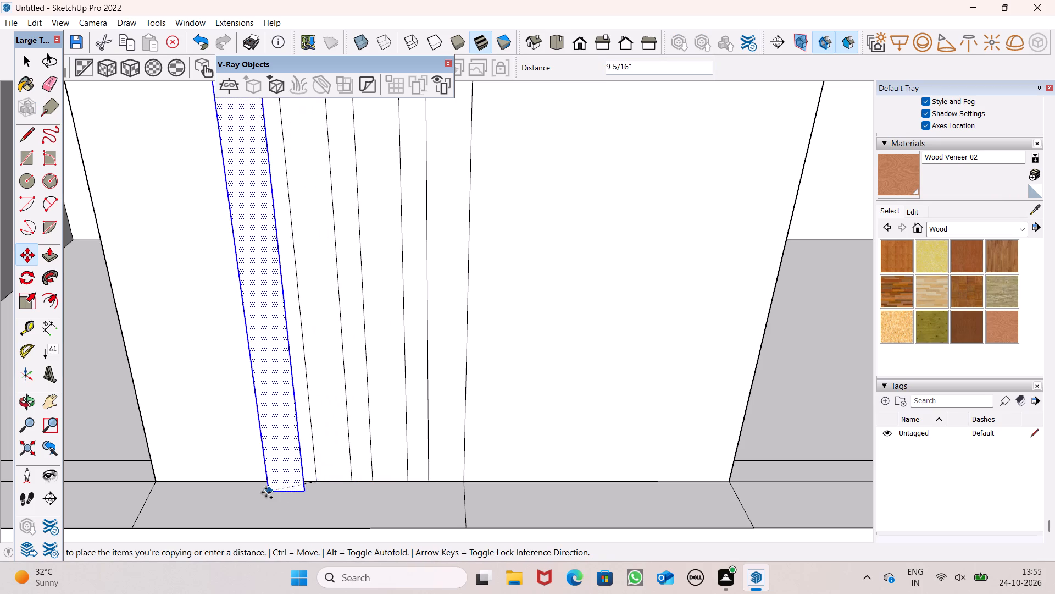
left_click_drag(266, 492, 263, 483)
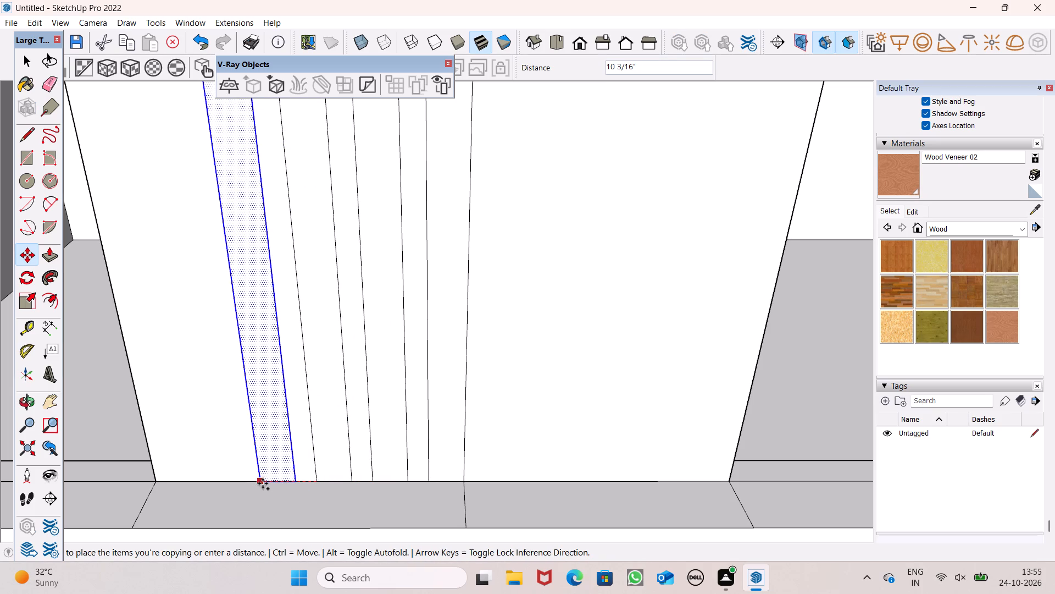
left_click_drag(263, 483, 262, 483)
left_click_drag(262, 483, 206, 485)
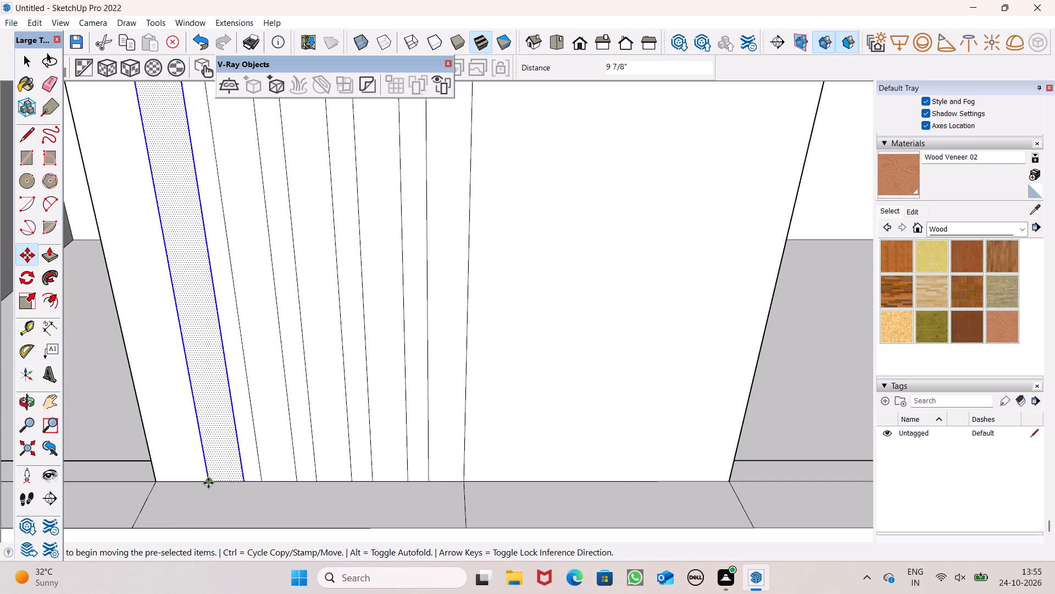
left_click_drag(209, 482, 161, 483)
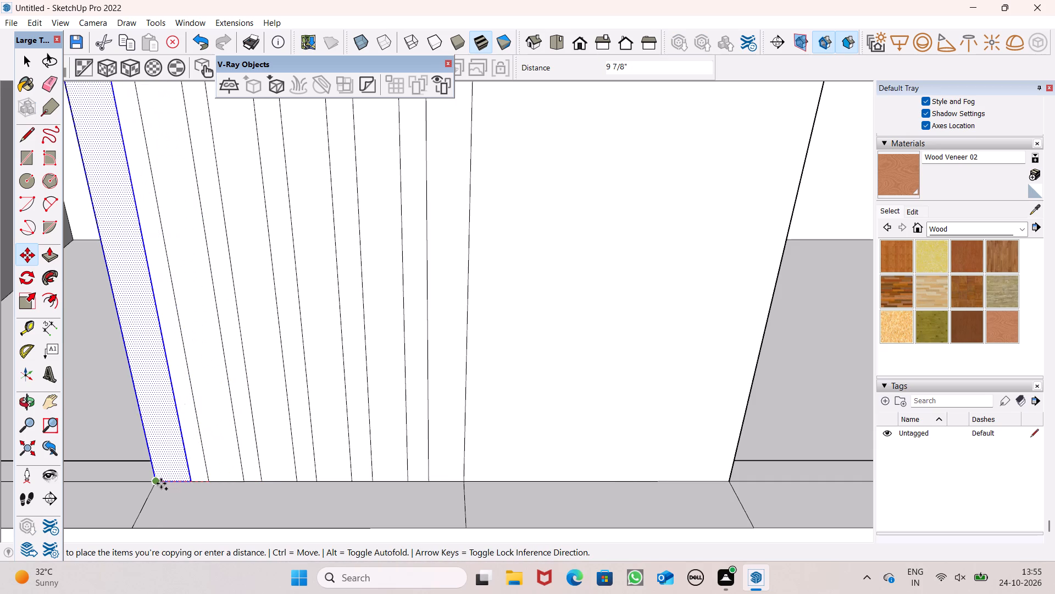
left_click_drag(161, 483, 160, 483)
scroll(424, 429, "down", 12)
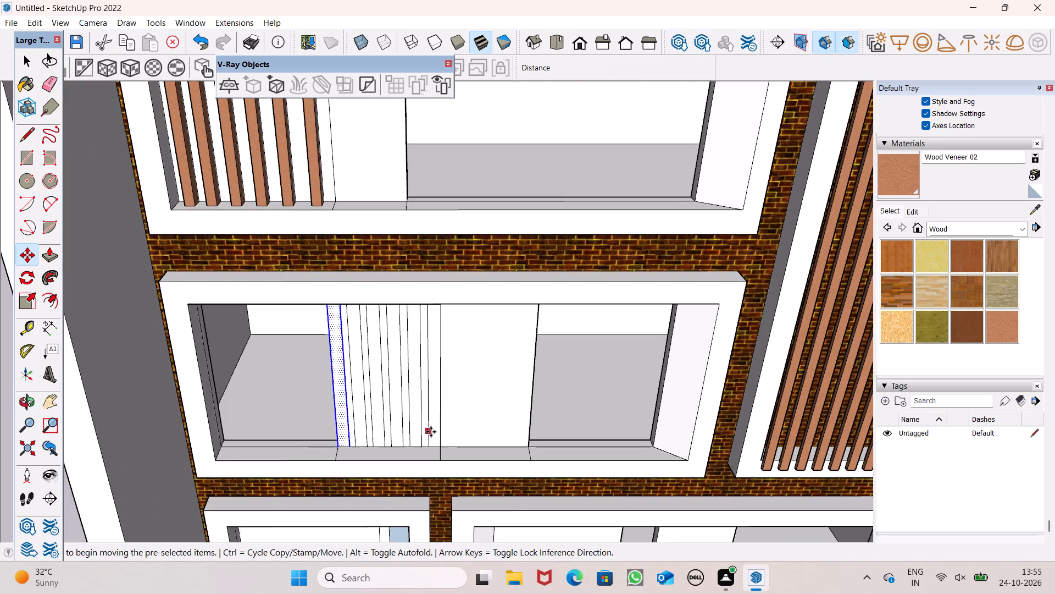
scroll(446, 421, "down", 5)
middle_click_drag(477, 458, 477, 425)
key("space")
left_click(139, 422)
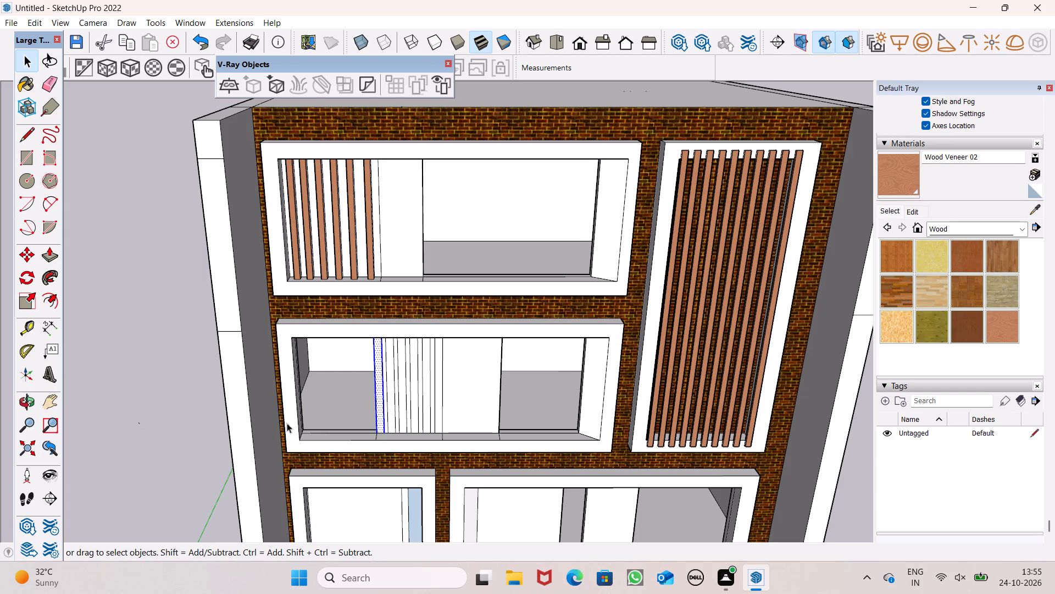
Paint the six evenly spaced strips on the second window opening's divided white panel with Wood Veneer 02.
scroll(460, 424, "up", 5)
left_click(896, 173)
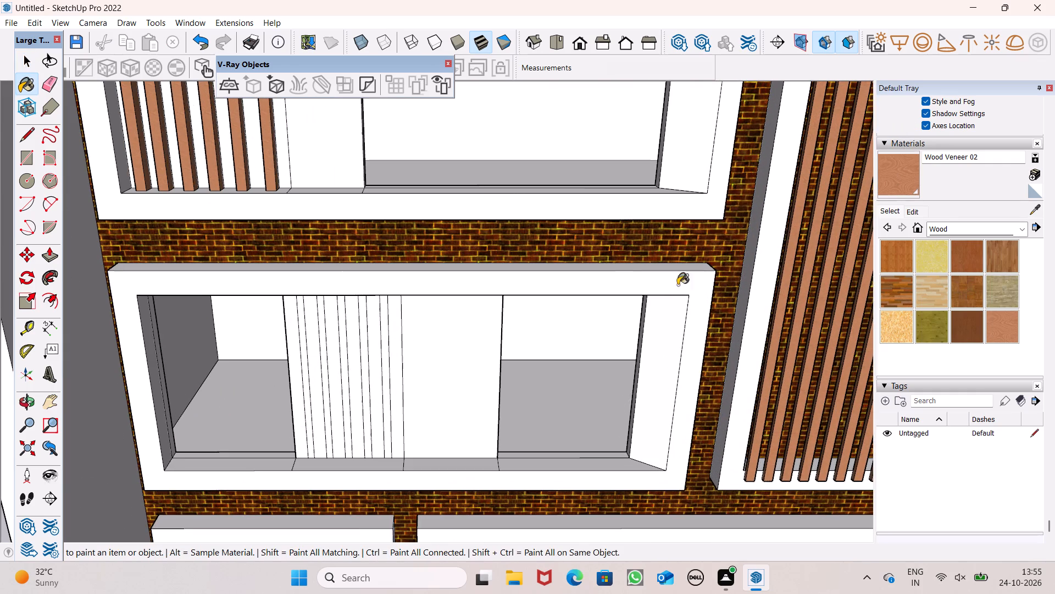
scroll(417, 386, "up", 6)
left_click(418, 436)
scroll(404, 438, "up", 4)
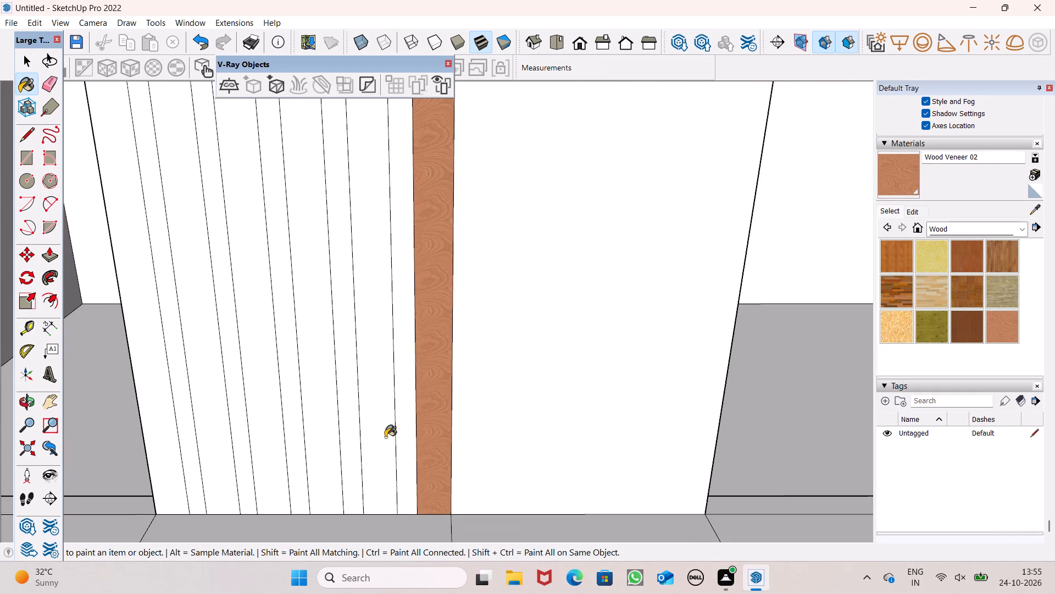
scroll(376, 436, "down", 3)
left_click(356, 428)
scroll(338, 434, "up", 2)
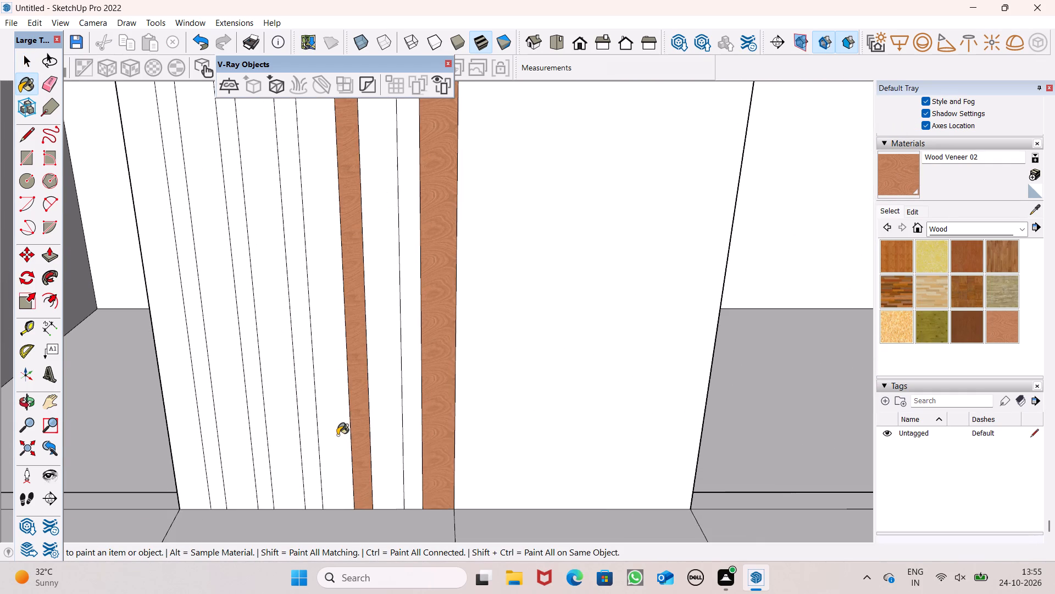
key("ctrl+z")
left_click(388, 447)
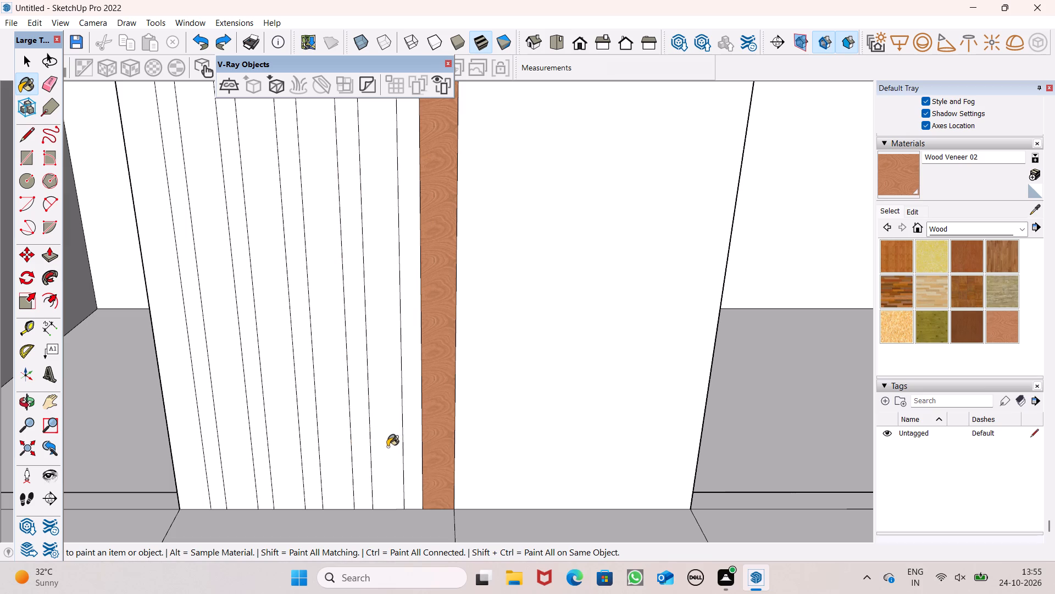
scroll(336, 432, "up", 1)
left_click(334, 428)
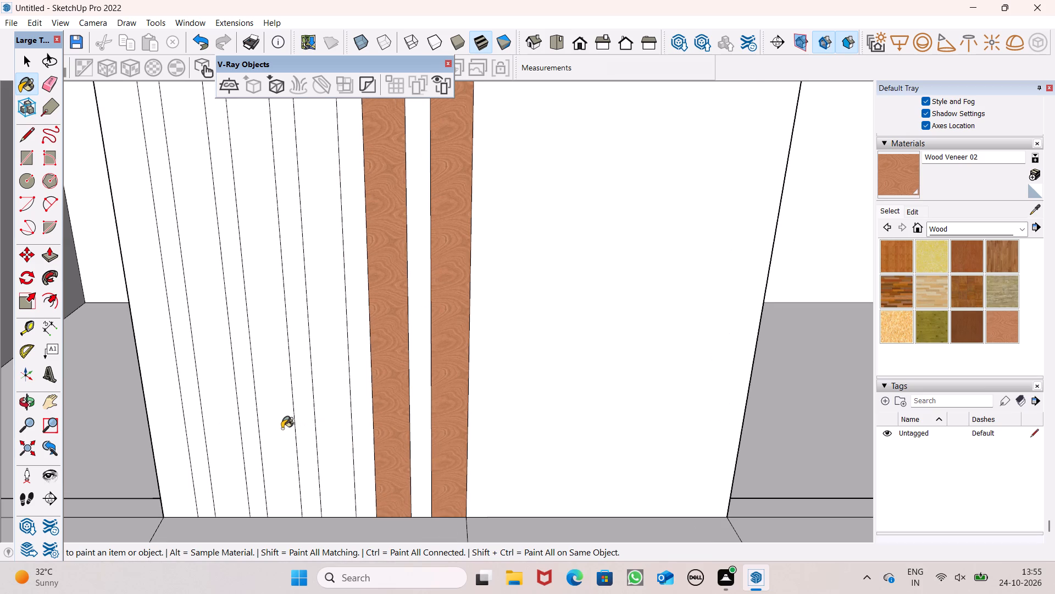
left_click(275, 419)
left_click(215, 431)
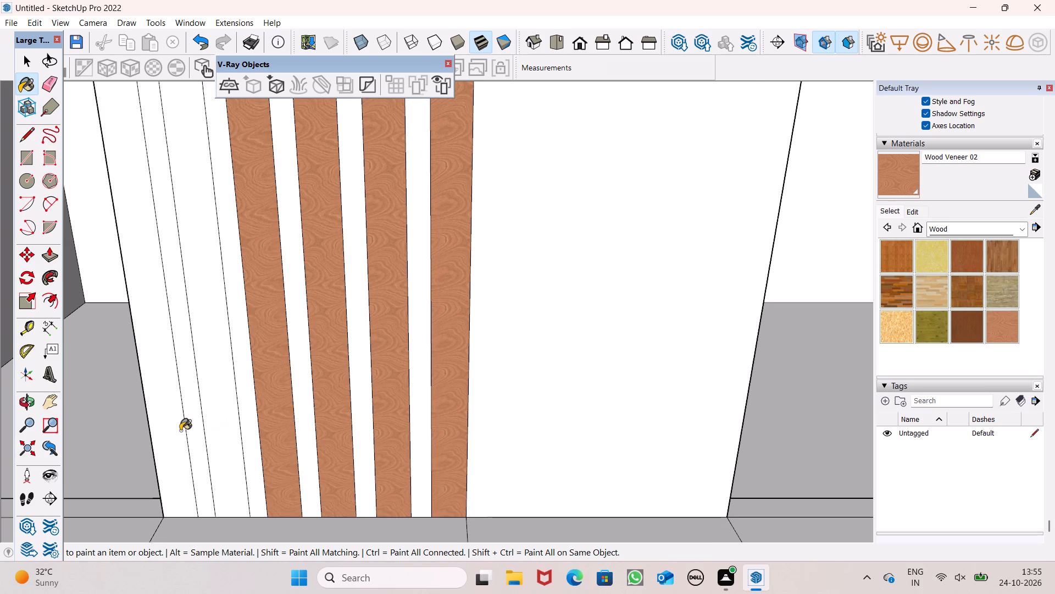
left_click(170, 429)
Push/Pull each of the six Wood Veneer 02 strips in the second window opening outward by 5 7/8".
scroll(366, 412, "down", 9)
middle_click_drag(432, 438, 408, 502)
scroll(408, 502, "up", 1)
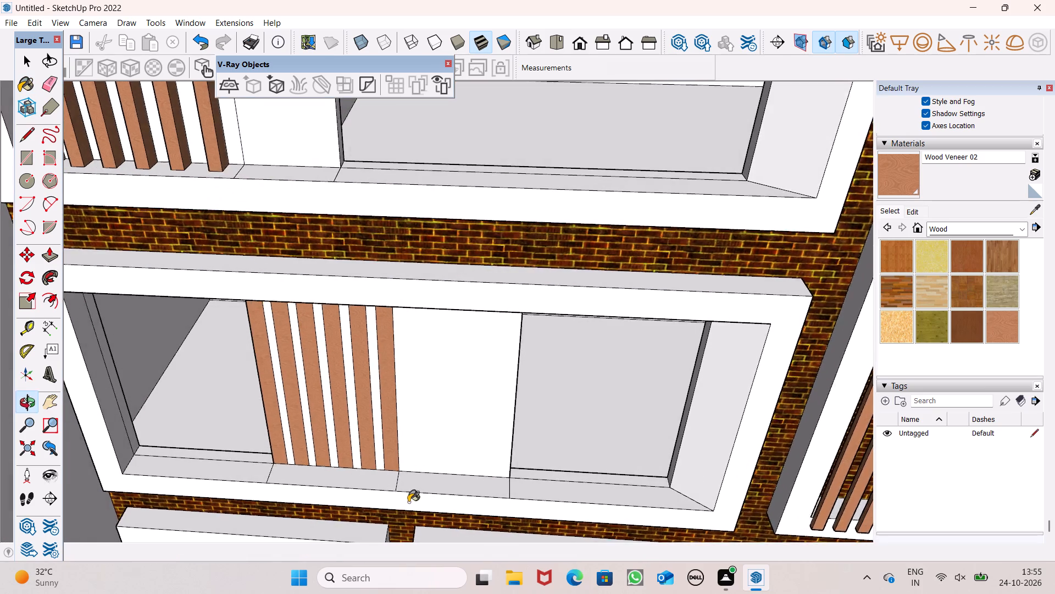
key("space")
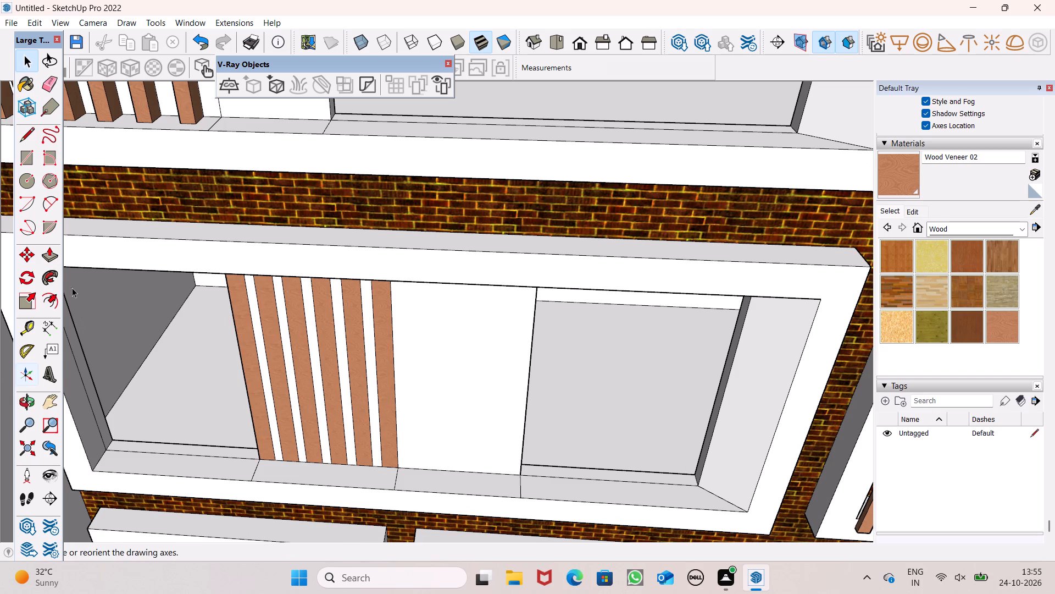
left_click(47, 257)
scroll(356, 370, "down", 1)
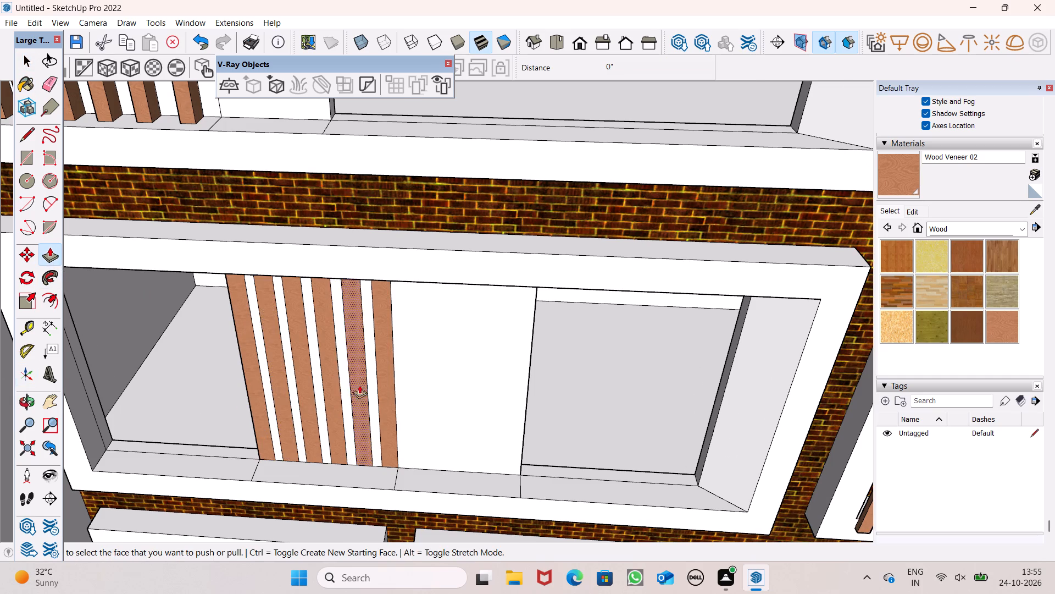
scroll(294, 446, "up", 3)
left_click_drag(263, 441, 264, 450)
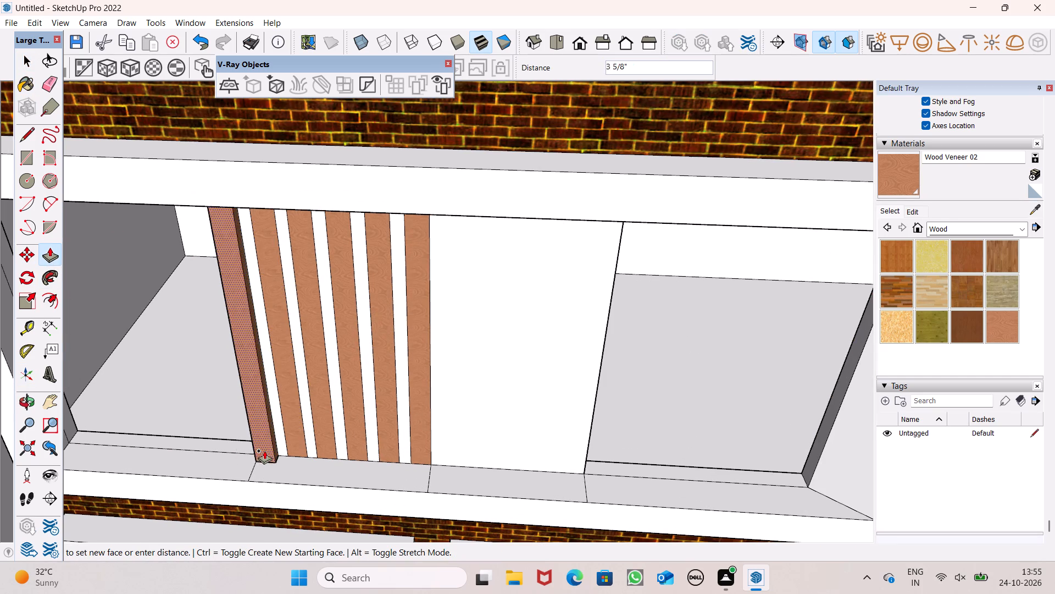
left_click_drag(264, 450, 261, 455)
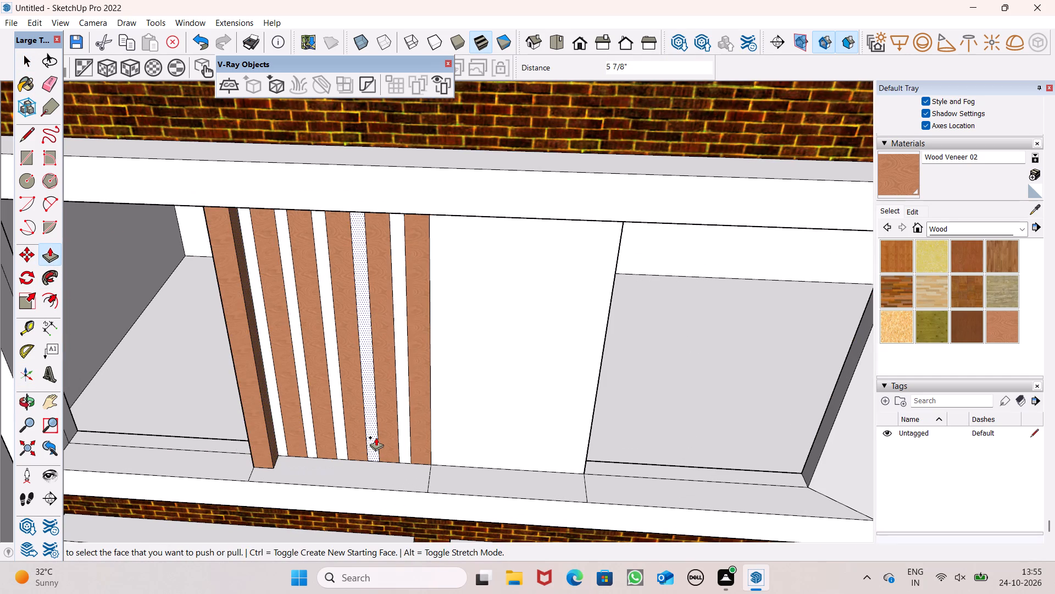
middle_click_drag(351, 501, 321, 543)
scroll(251, 500, "up", 2)
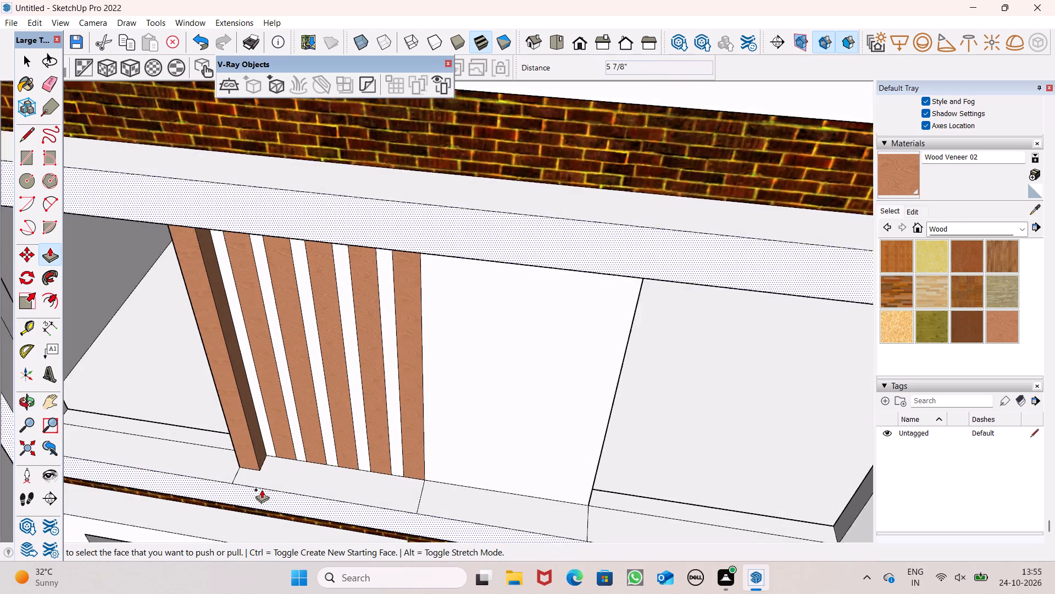
scroll(262, 490, "up", 4)
scroll(274, 418, "up", 2)
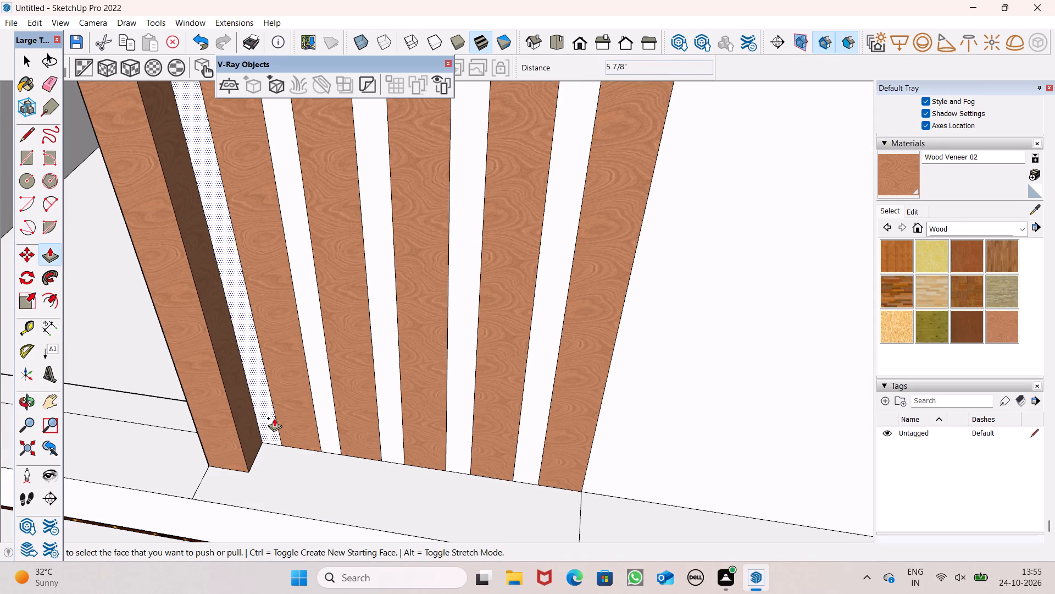
left_click_drag(297, 423, 239, 456)
left_click_drag(346, 437, 293, 469)
left_click_drag(430, 447, 430, 449)
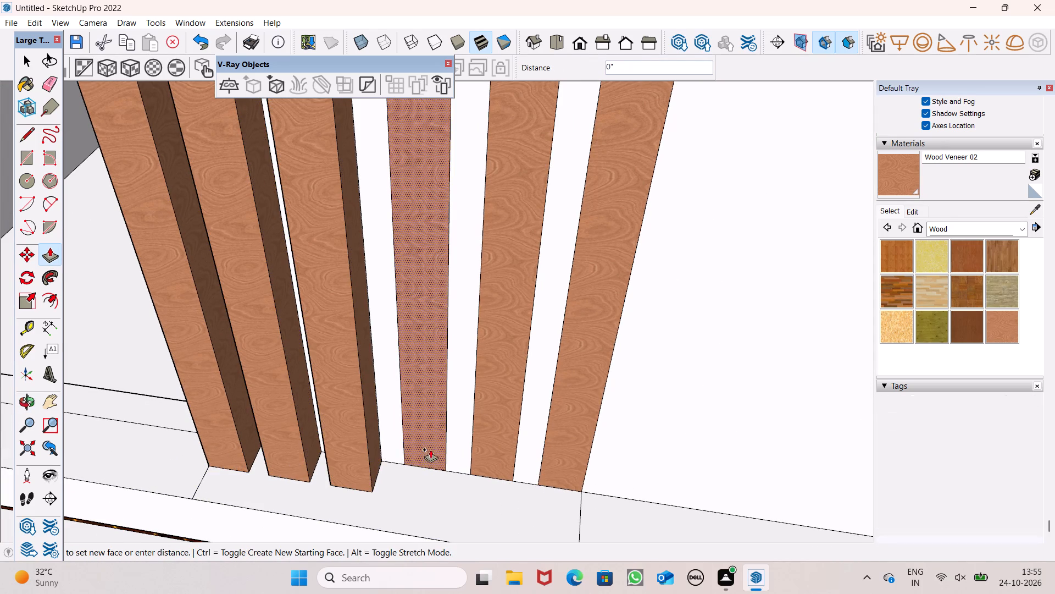
left_click_drag(430, 449, 359, 477)
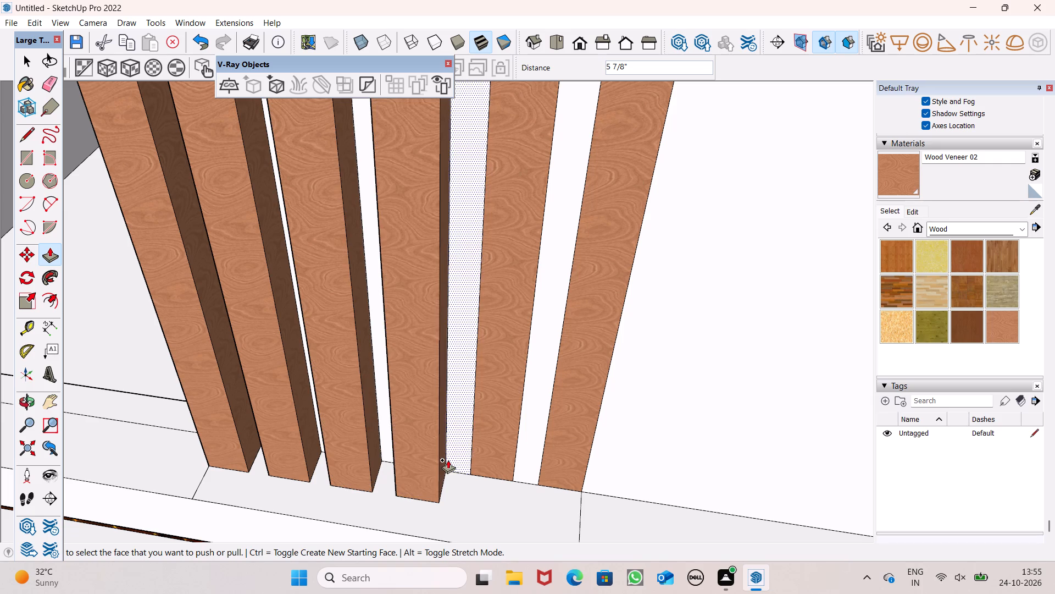
left_click_drag(488, 464, 437, 486)
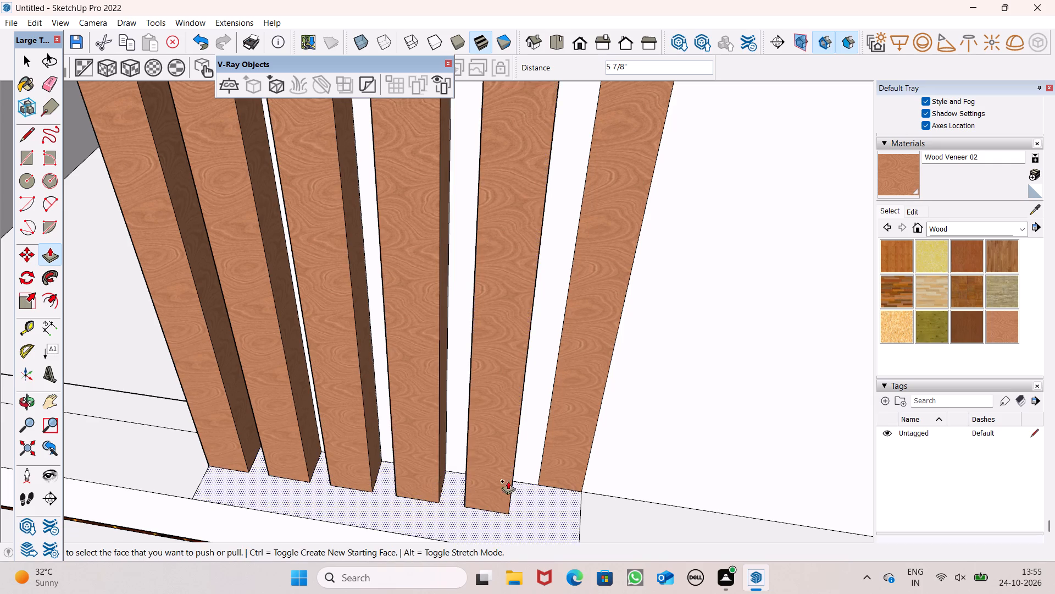
left_click_drag(546, 468, 499, 498)
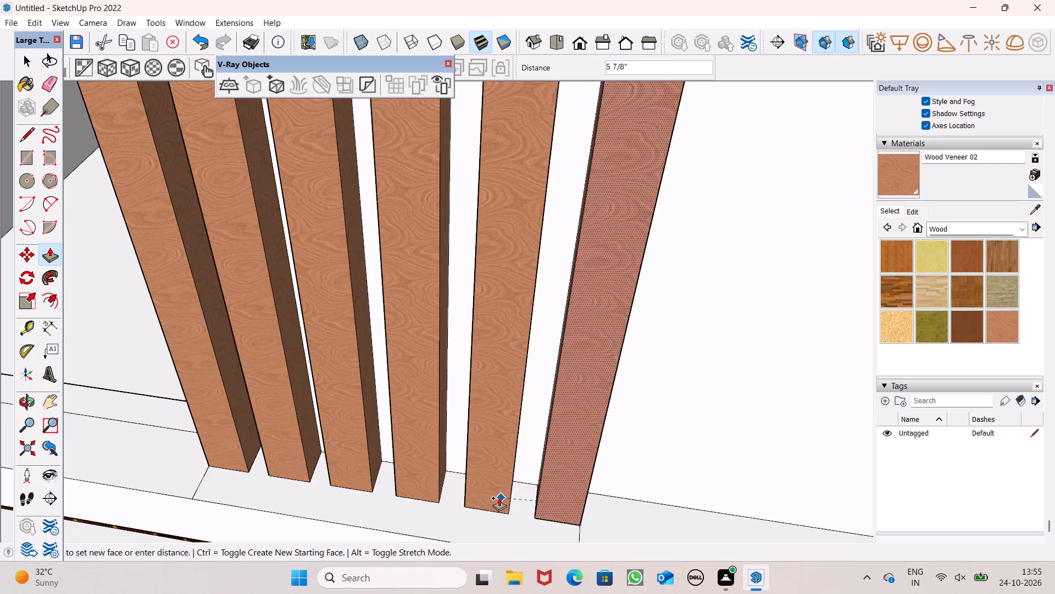
left_click_drag(499, 498, 488, 496)
scroll(459, 441, "down", 4)
key("space")
Review the whole brick front, examining the raised strips and the window openings on the floors below.
scroll(454, 425, "down", 6)
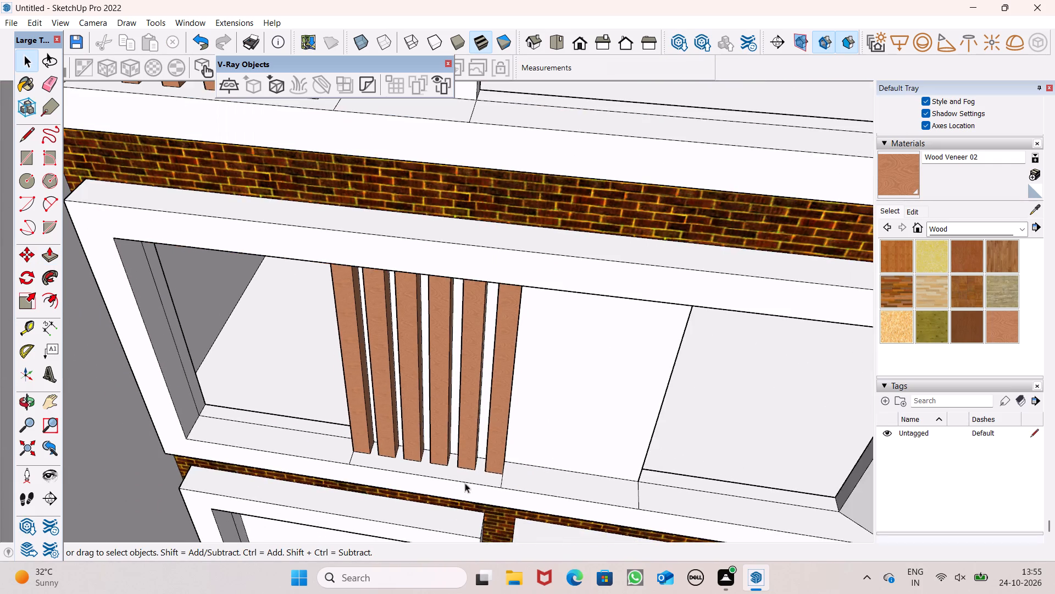
middle_click_drag(467, 469, 492, 349)
scroll(480, 389, "down", 5)
scroll(450, 336, "down", 4)
middle_click_drag(450, 402, 456, 364)
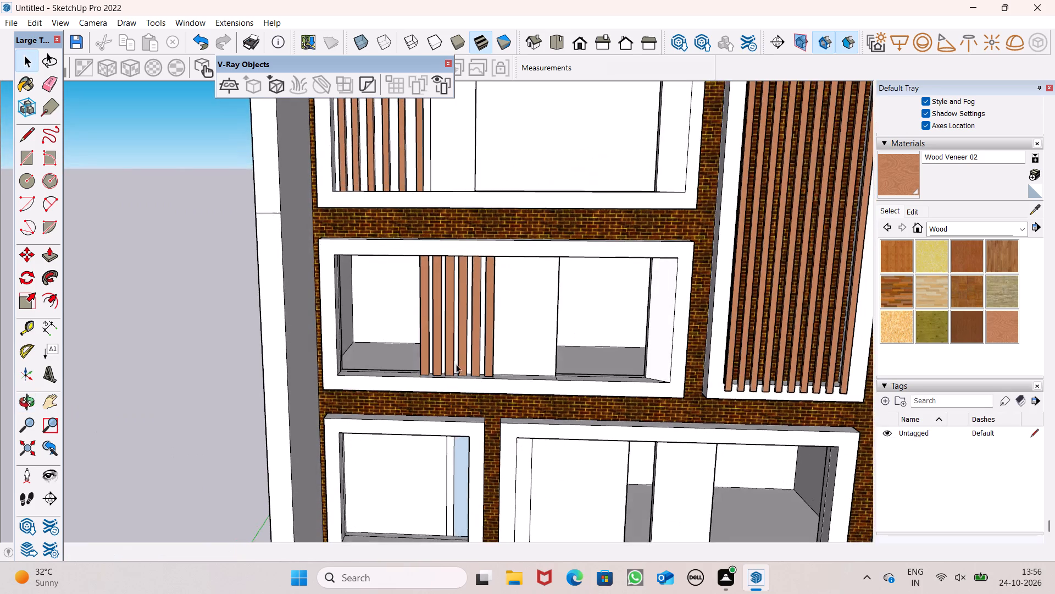
scroll(456, 368, "down", 4)
middle_click_drag(457, 397, 431, 412)
scroll(429, 384, "down", 5)
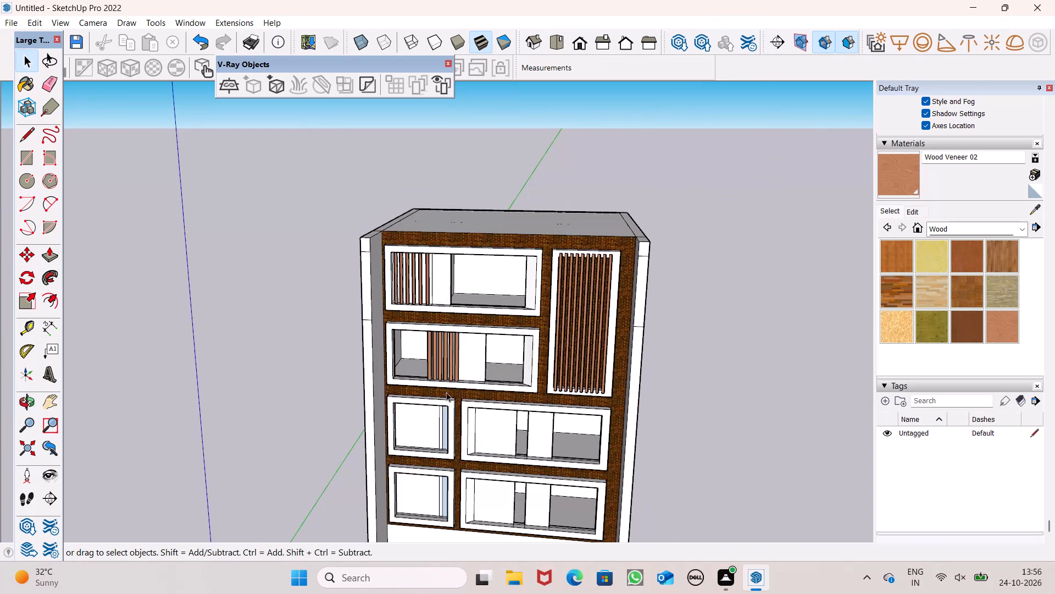
middle_click_drag(447, 392, 446, 405)
scroll(449, 399, "up", 1)
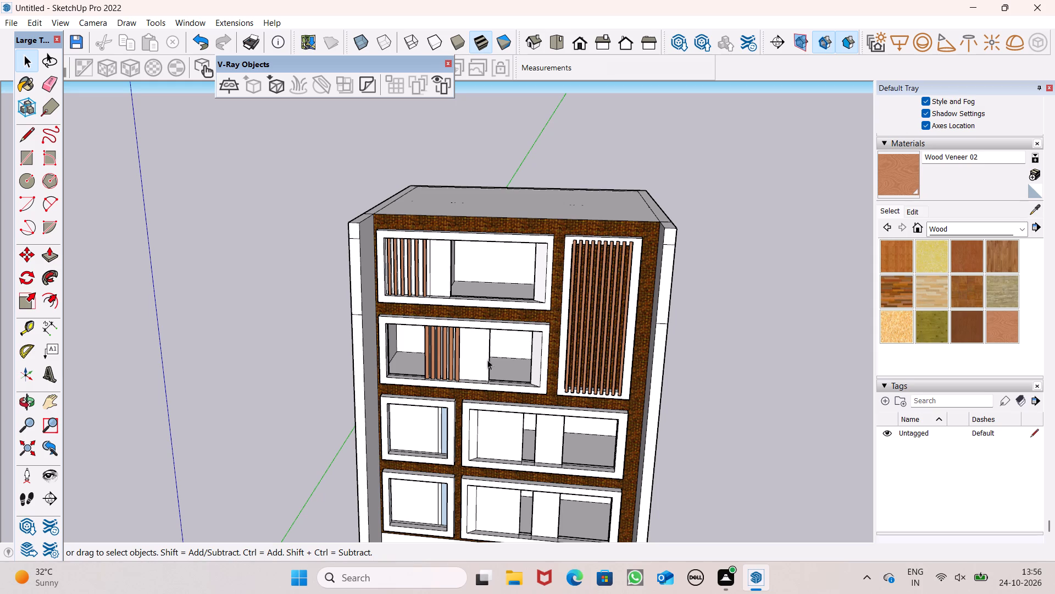
scroll(493, 389, "down", 3)
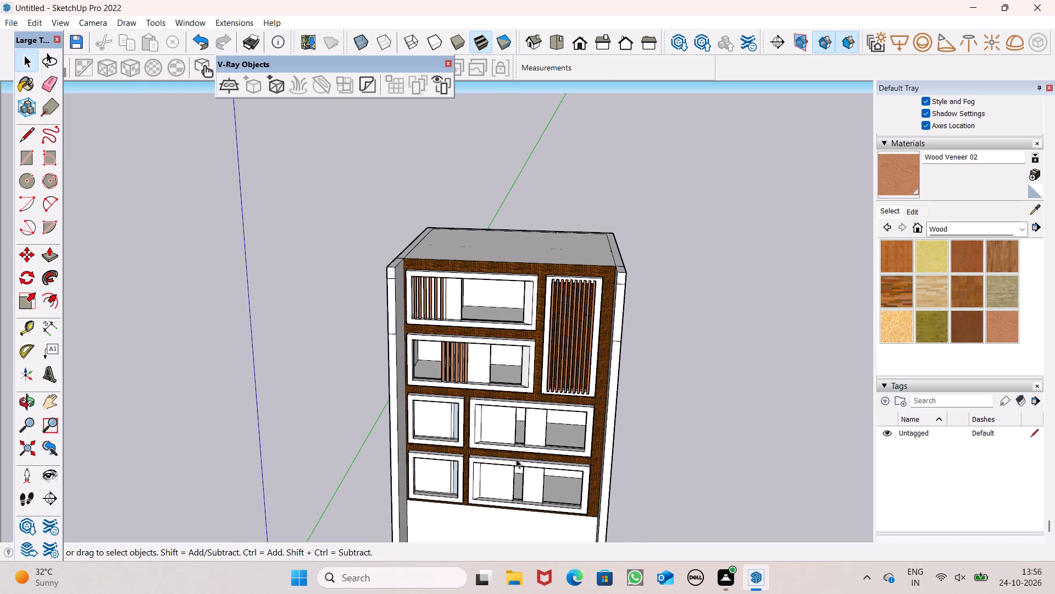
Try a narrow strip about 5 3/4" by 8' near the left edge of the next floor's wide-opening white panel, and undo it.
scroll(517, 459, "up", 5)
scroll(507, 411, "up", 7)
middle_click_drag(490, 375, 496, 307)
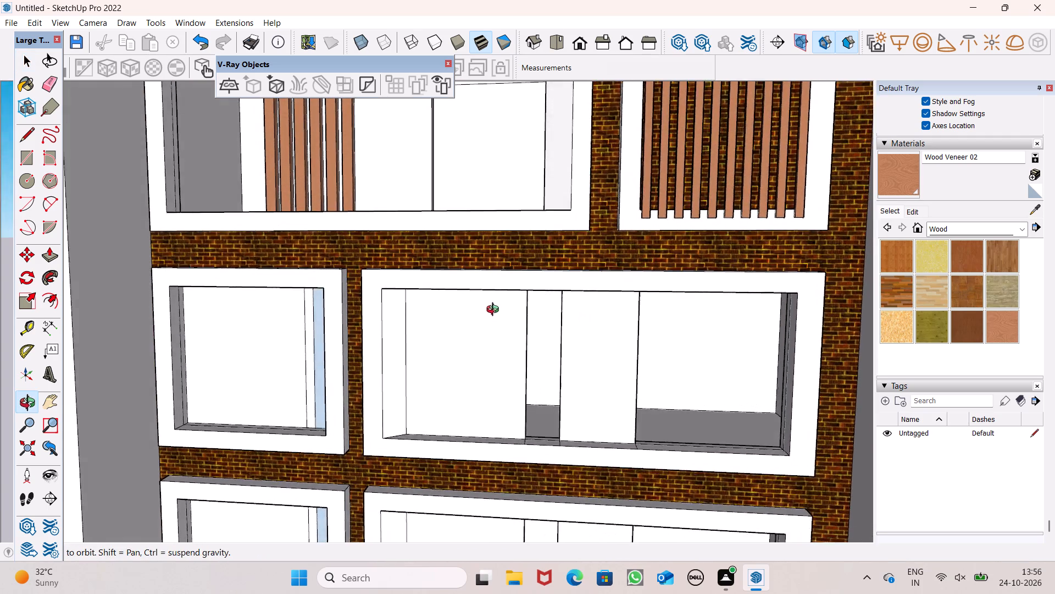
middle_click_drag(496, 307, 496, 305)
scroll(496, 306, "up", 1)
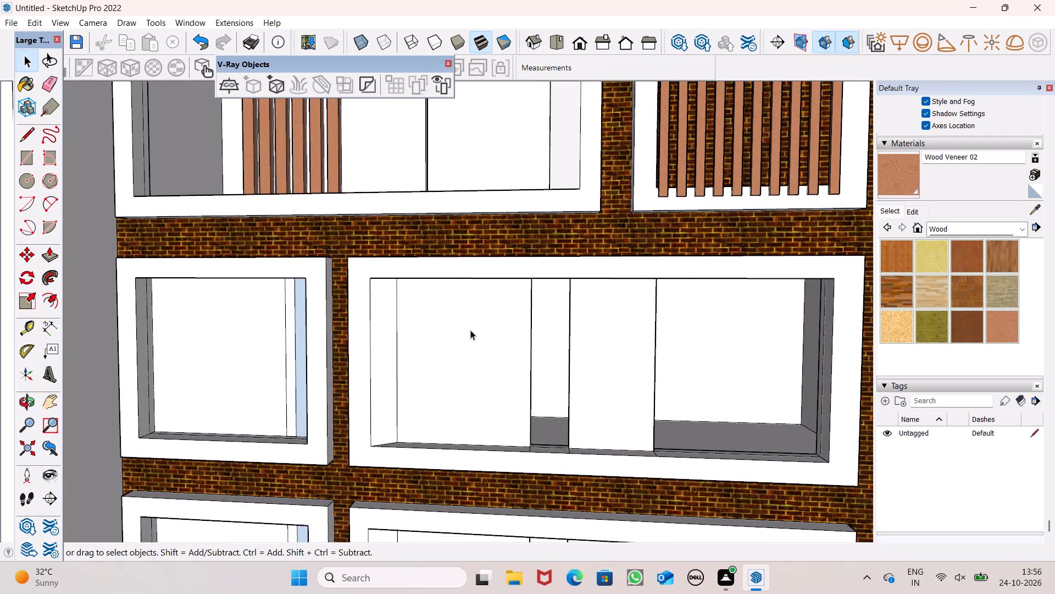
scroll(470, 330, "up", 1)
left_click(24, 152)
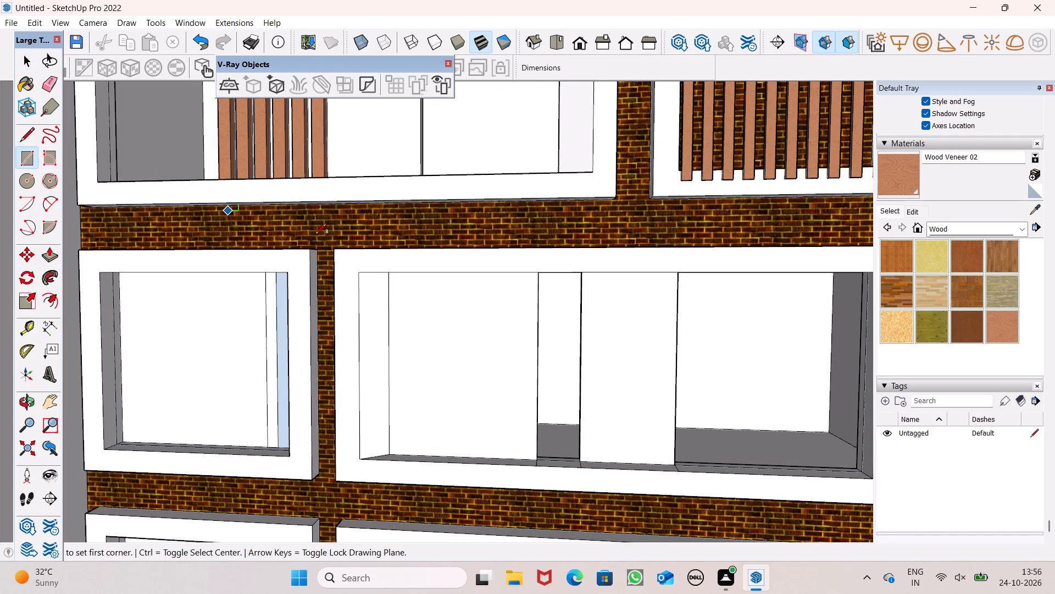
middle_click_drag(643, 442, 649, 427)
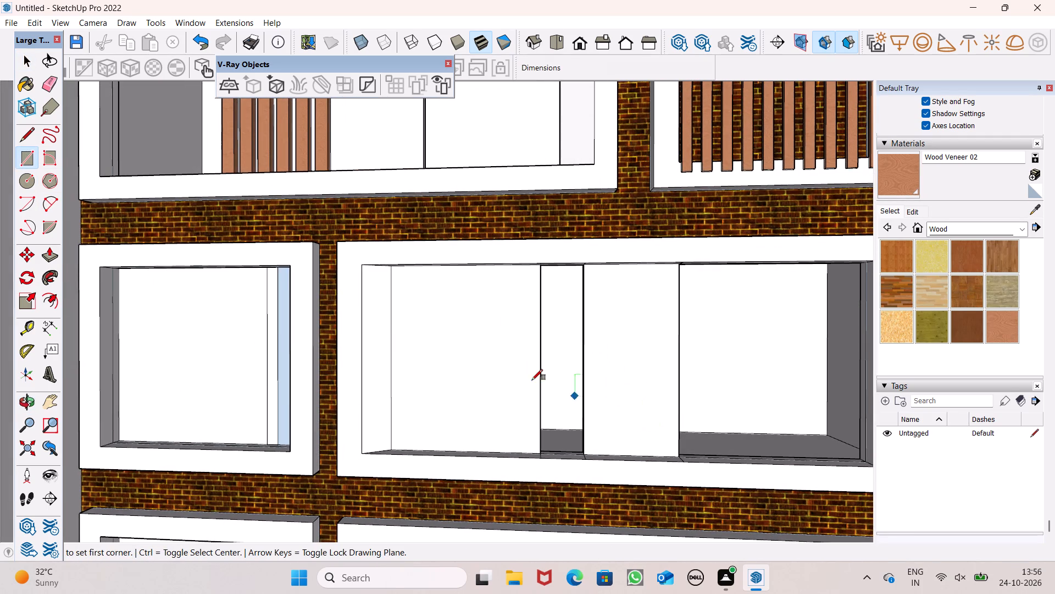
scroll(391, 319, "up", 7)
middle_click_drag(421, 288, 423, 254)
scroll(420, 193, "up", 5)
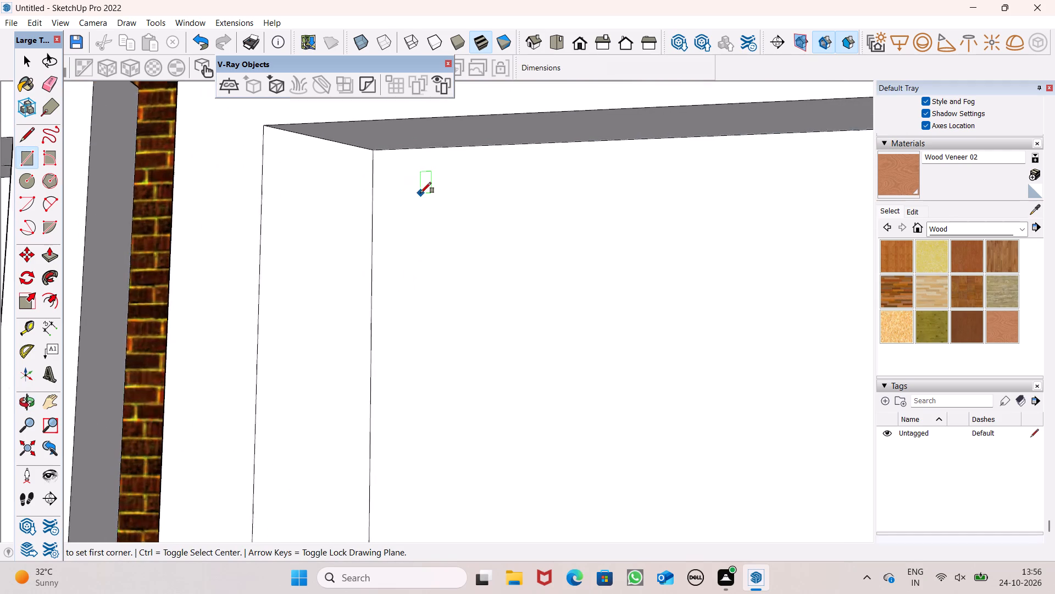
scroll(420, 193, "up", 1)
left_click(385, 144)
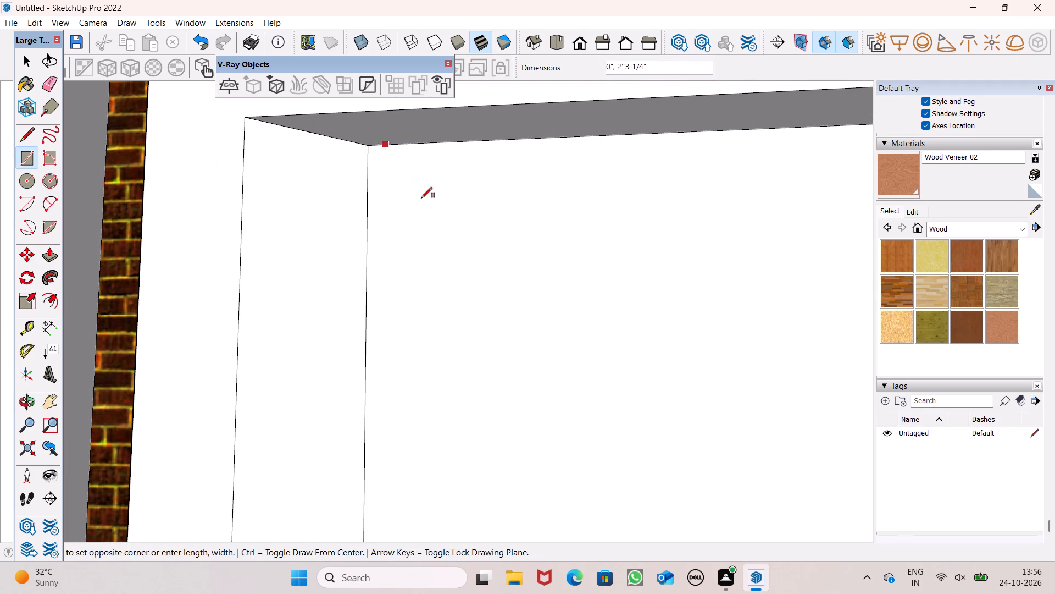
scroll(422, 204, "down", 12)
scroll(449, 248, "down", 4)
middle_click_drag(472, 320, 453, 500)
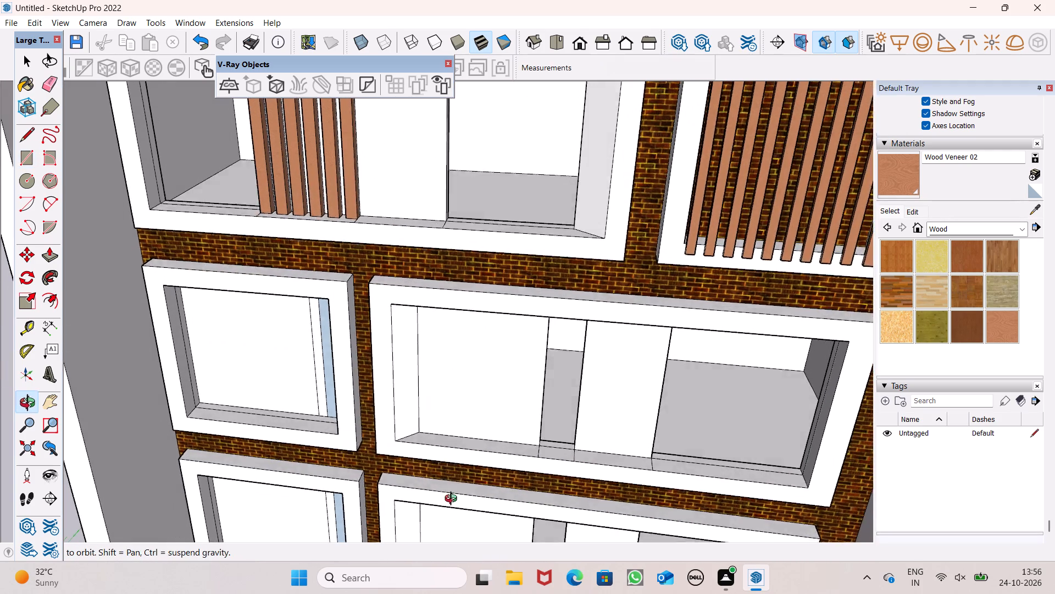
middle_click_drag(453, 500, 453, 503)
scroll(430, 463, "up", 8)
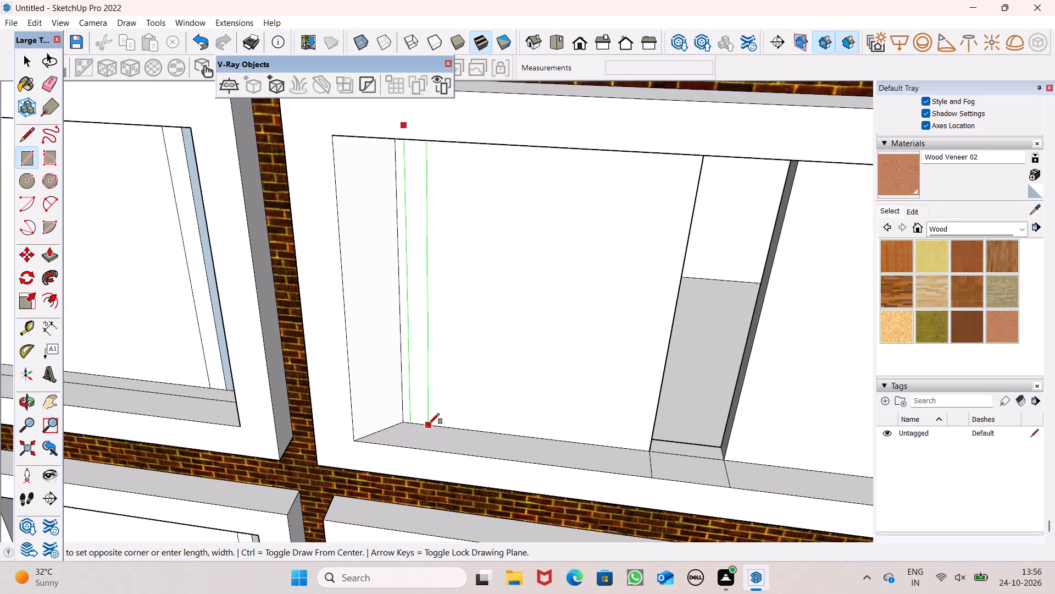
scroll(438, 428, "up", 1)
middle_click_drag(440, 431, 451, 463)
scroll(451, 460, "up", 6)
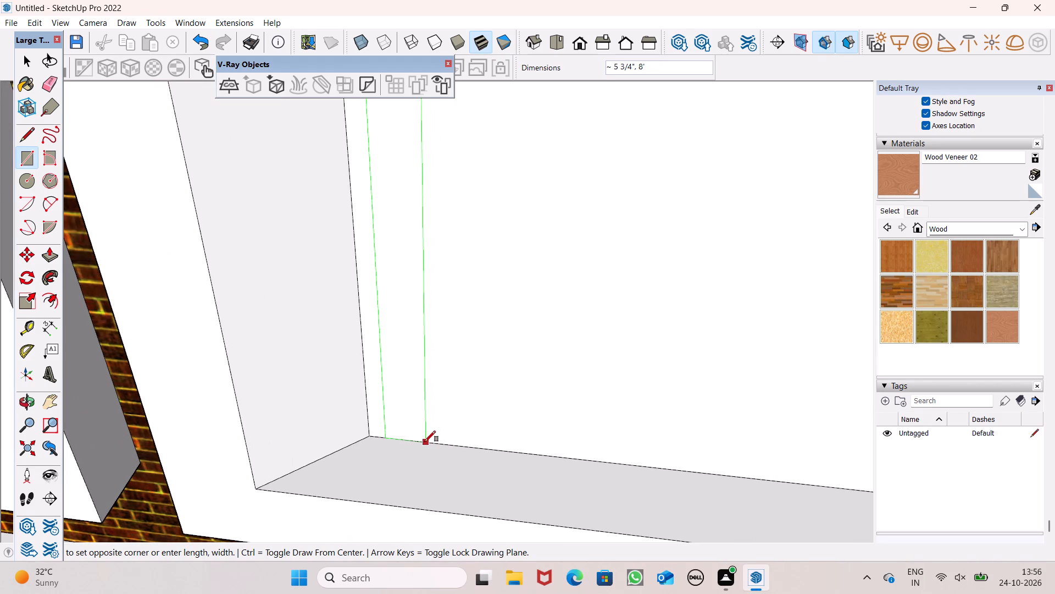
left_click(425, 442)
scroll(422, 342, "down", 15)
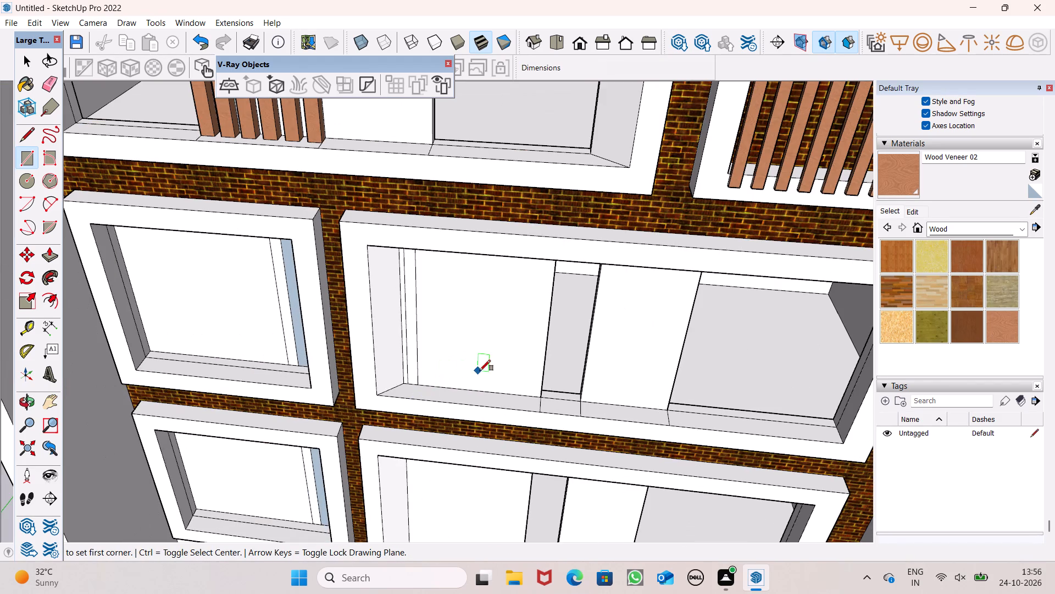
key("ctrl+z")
Draw a narrow rectangular strip 8' tall near the left edge of the white panel in the next floor's wide opening.
scroll(397, 365, "down", 4)
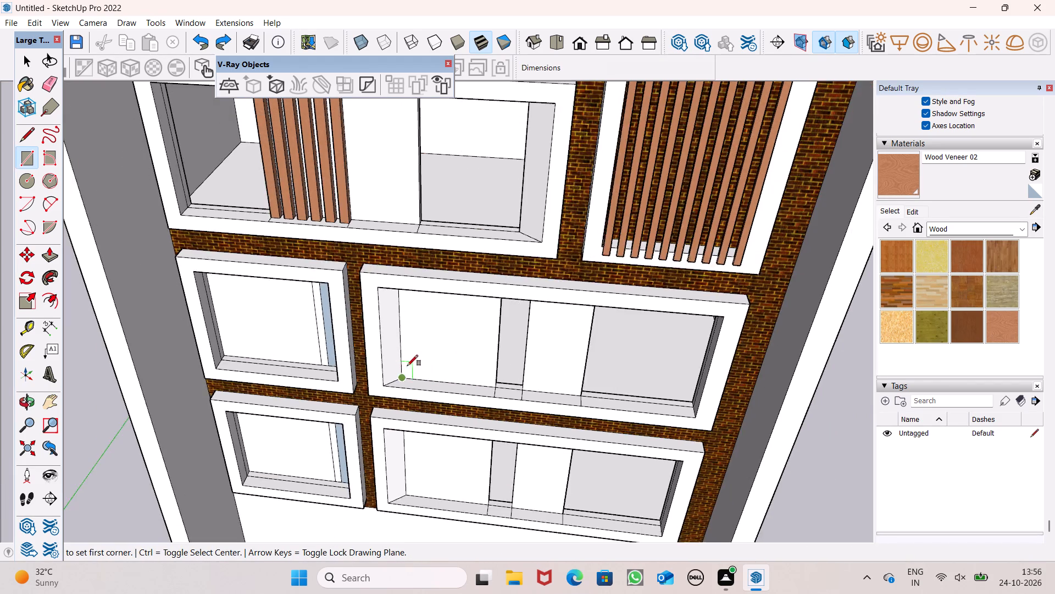
middle_click_drag(410, 360, 521, 70)
scroll(521, 70, "up", 1)
scroll(508, 114, "up", 6)
scroll(381, 208, "down", 1)
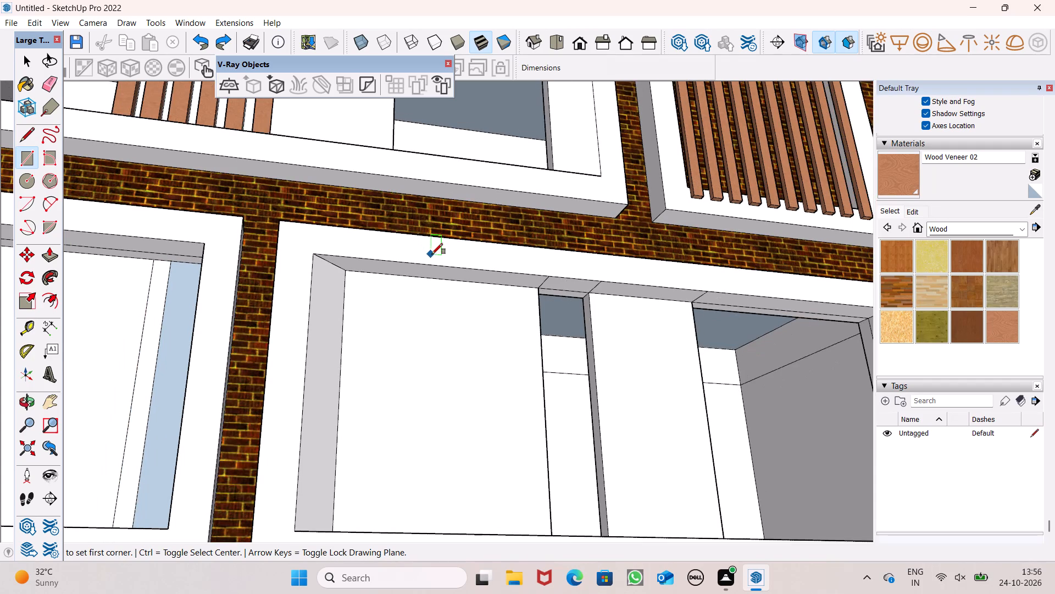
scroll(432, 254, "up", 4)
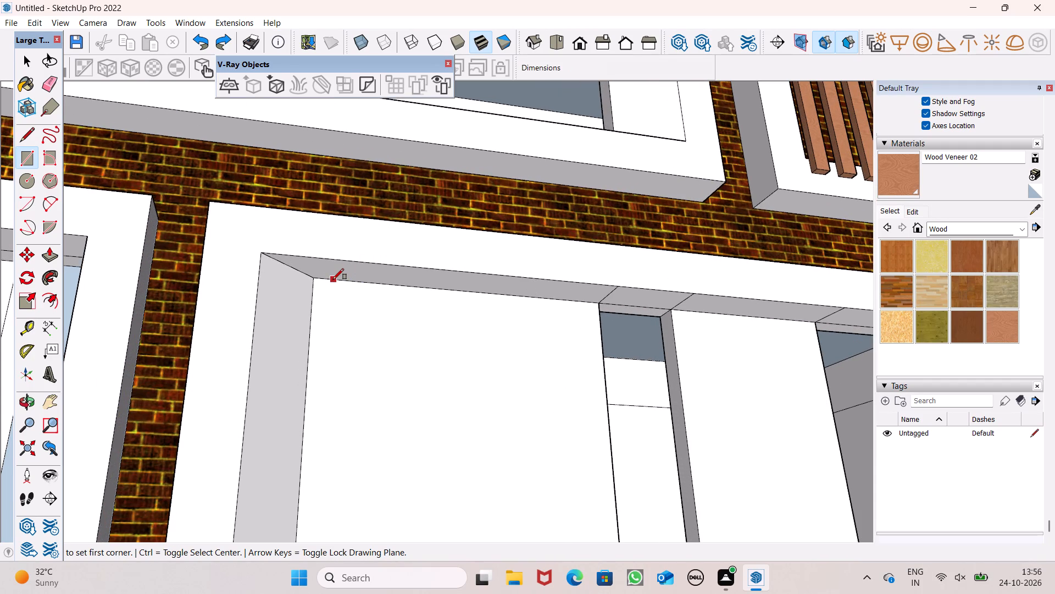
scroll(328, 280, "up", 4)
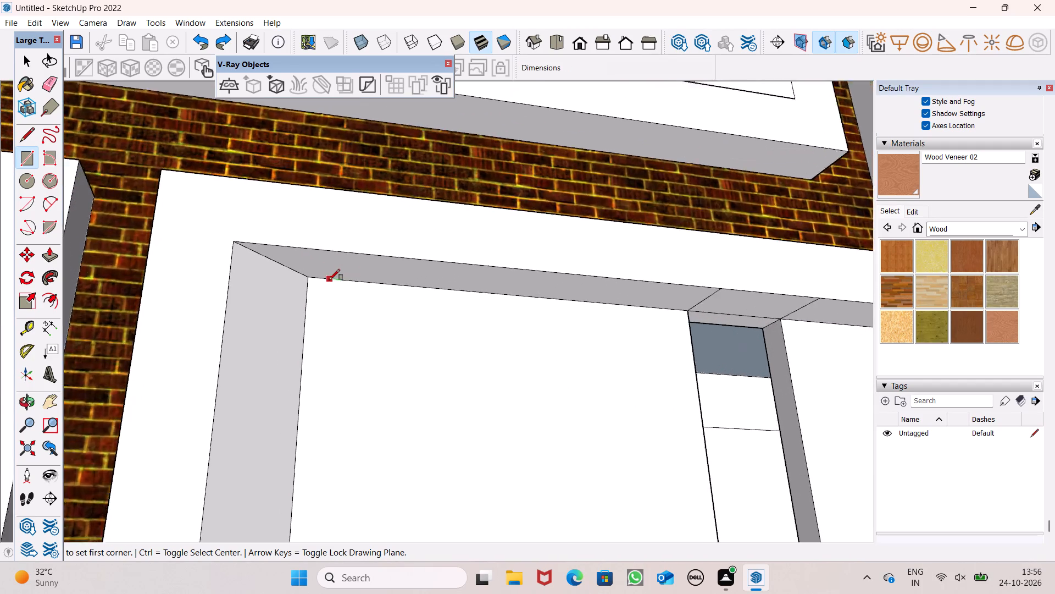
scroll(329, 280, "up", 12)
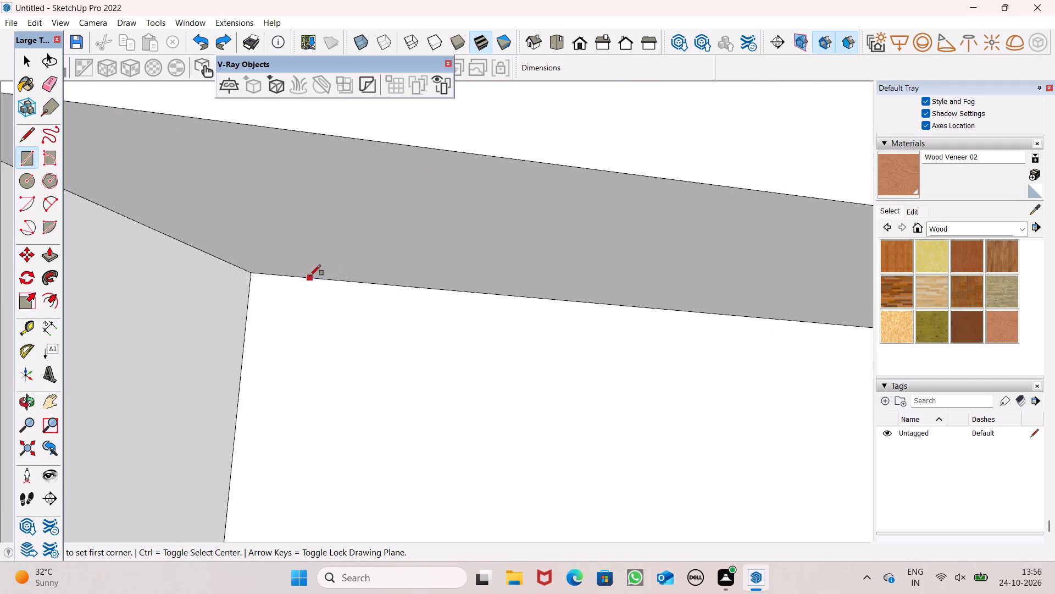
left_click(305, 276)
scroll(380, 296, "down", 3)
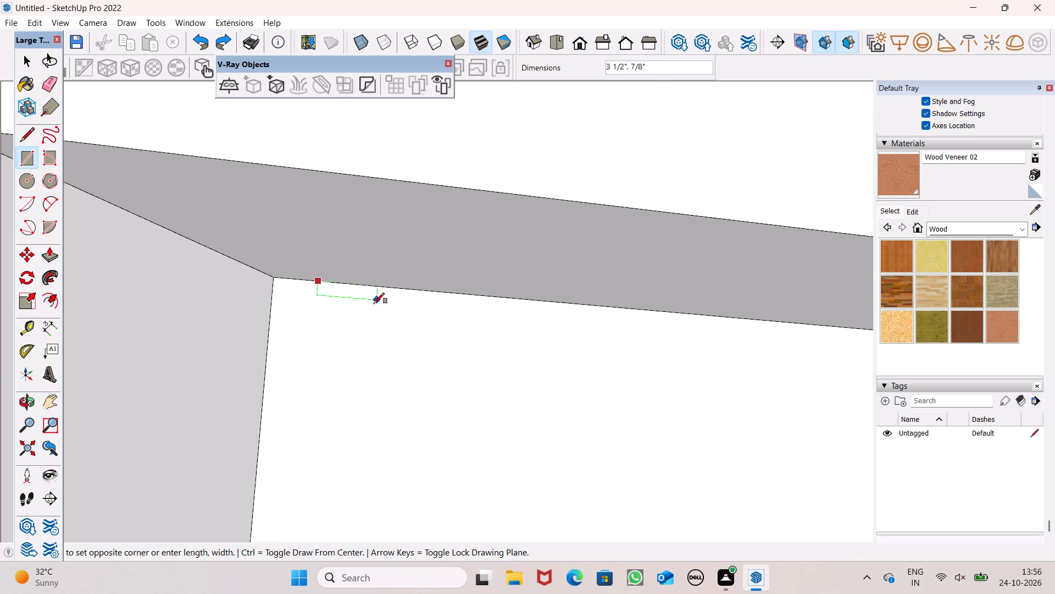
scroll(374, 304, "down", 2)
scroll(395, 237, "down", 6)
scroll(379, 330, "down", 7)
scroll(349, 281, "down", 5)
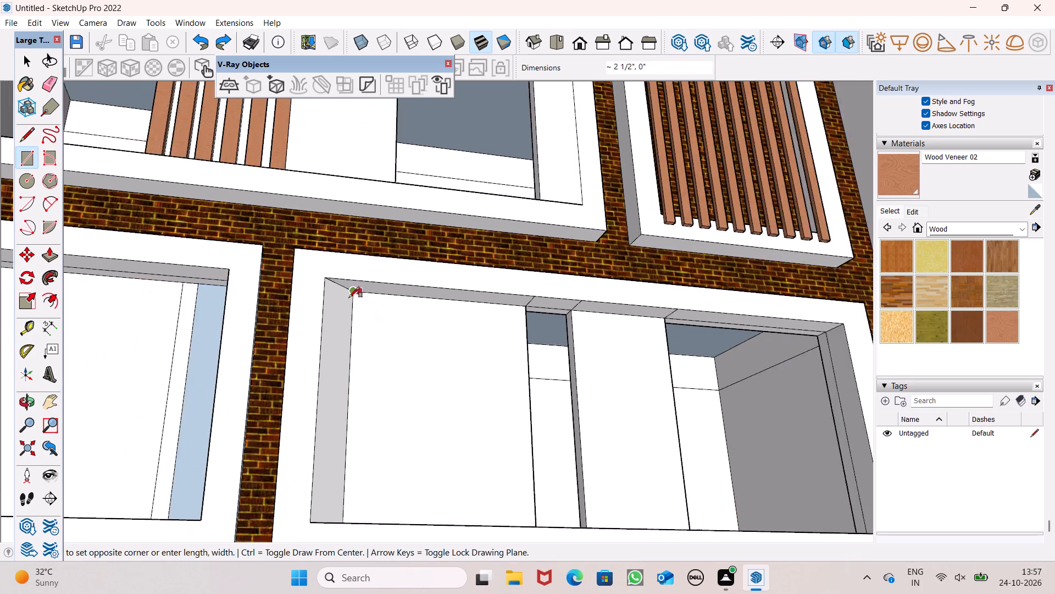
scroll(349, 298, "down", 8)
scroll(374, 383, "down", 1)
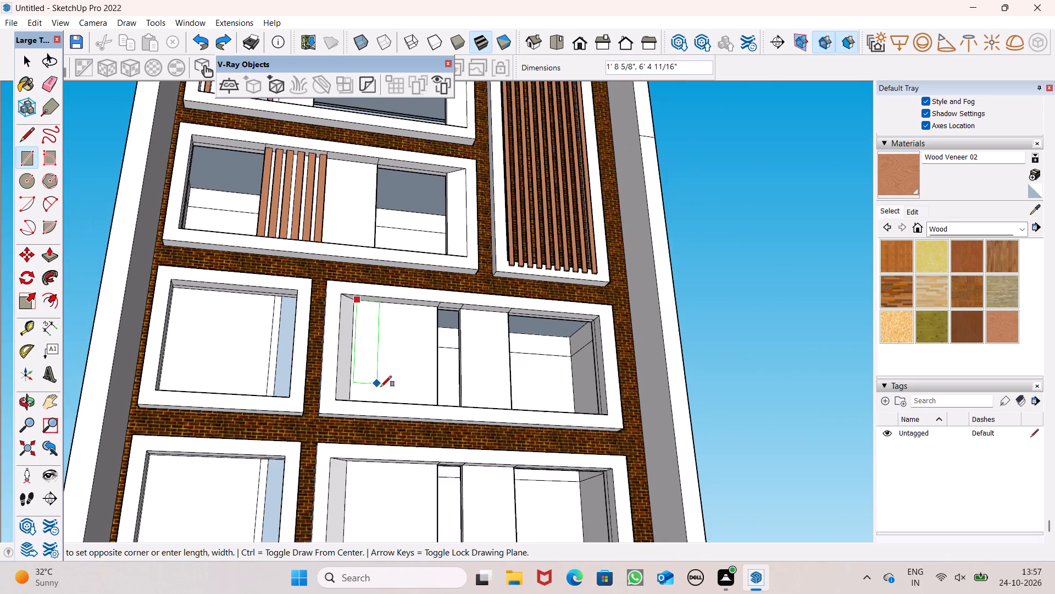
middle_click_drag(385, 390, 313, 540)
scroll(335, 461, "up", 14)
middle_click_drag(371, 439, 314, 530)
scroll(310, 516, "up", 6)
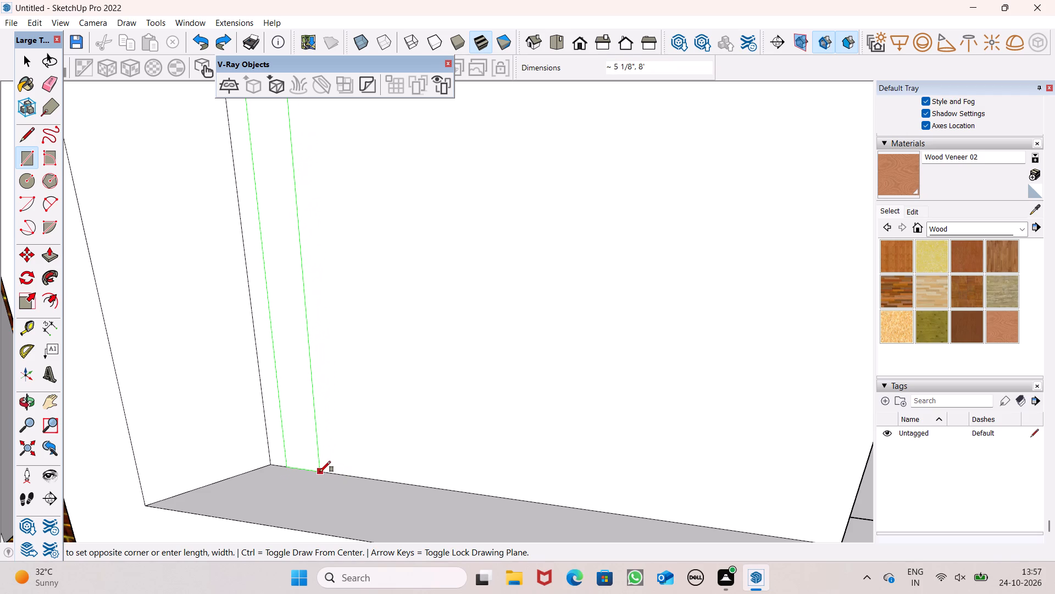
left_click(312, 470)
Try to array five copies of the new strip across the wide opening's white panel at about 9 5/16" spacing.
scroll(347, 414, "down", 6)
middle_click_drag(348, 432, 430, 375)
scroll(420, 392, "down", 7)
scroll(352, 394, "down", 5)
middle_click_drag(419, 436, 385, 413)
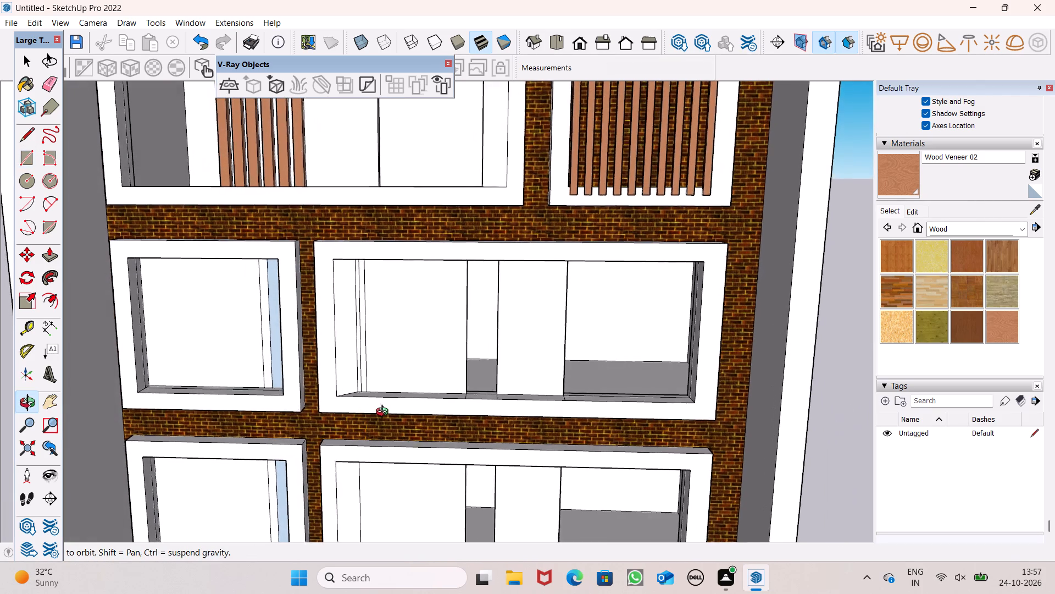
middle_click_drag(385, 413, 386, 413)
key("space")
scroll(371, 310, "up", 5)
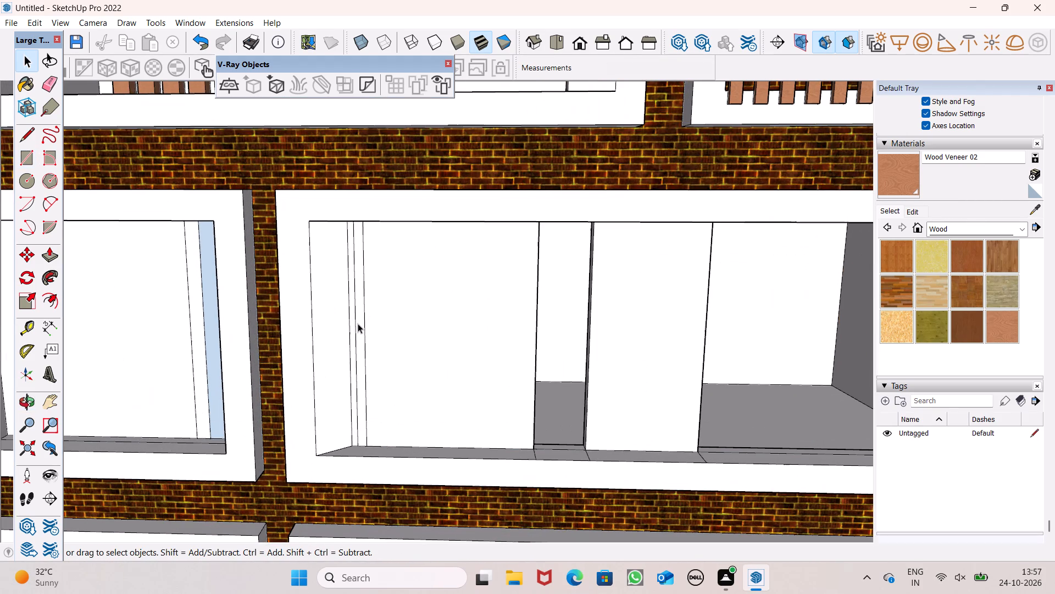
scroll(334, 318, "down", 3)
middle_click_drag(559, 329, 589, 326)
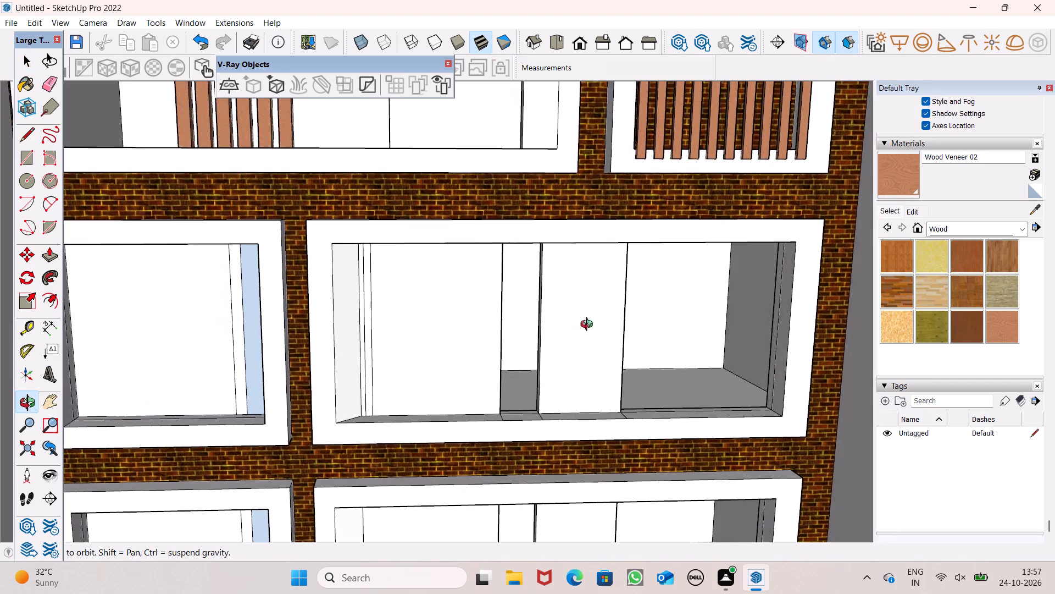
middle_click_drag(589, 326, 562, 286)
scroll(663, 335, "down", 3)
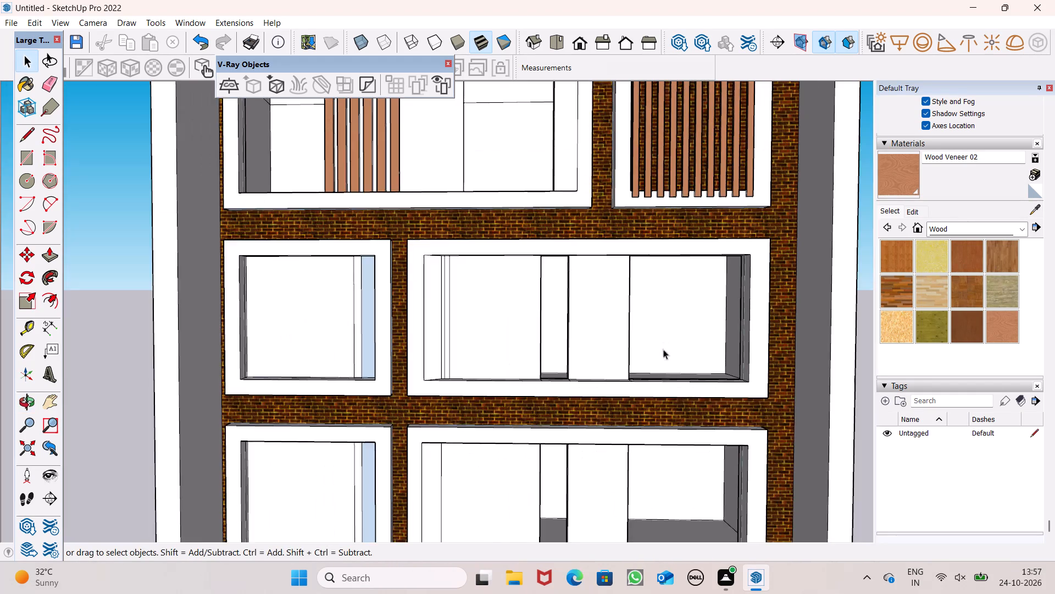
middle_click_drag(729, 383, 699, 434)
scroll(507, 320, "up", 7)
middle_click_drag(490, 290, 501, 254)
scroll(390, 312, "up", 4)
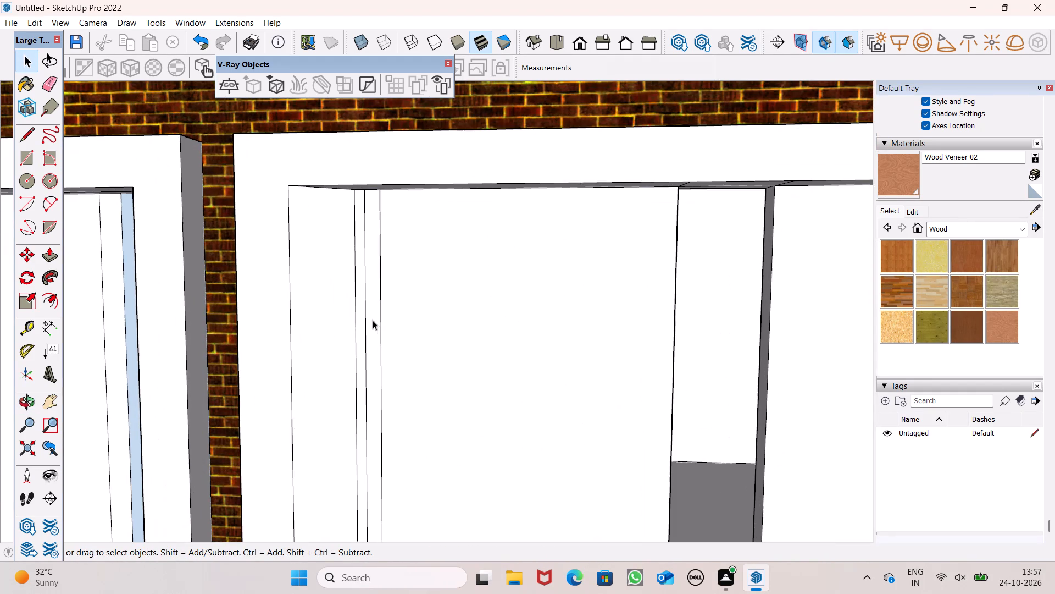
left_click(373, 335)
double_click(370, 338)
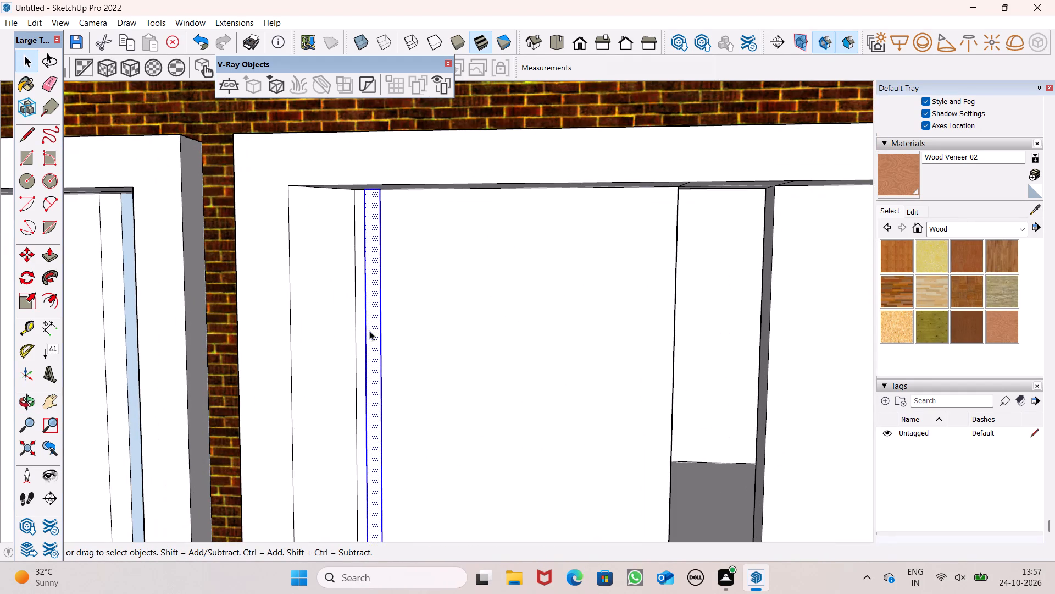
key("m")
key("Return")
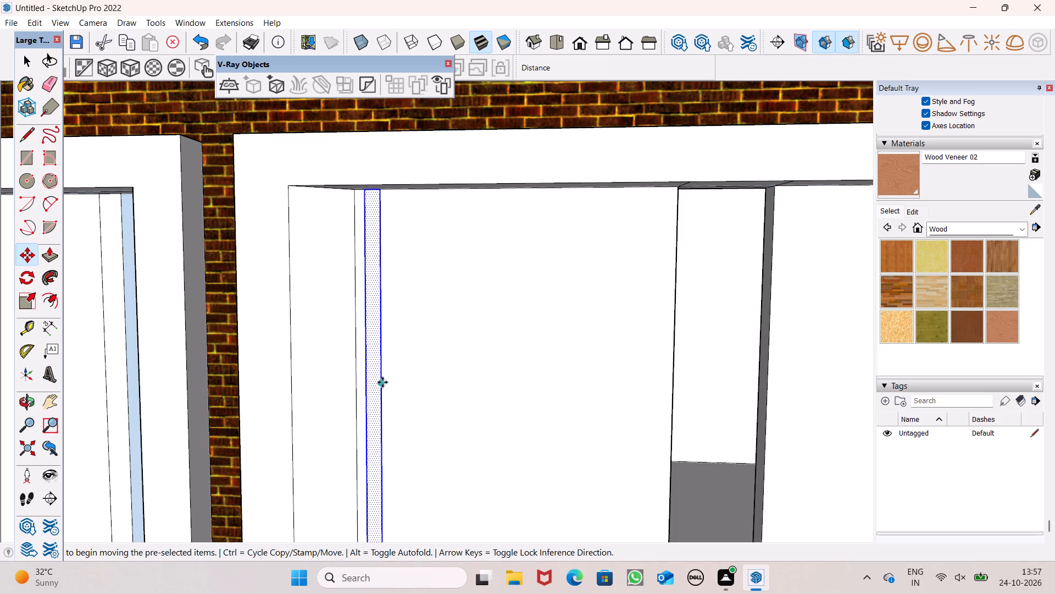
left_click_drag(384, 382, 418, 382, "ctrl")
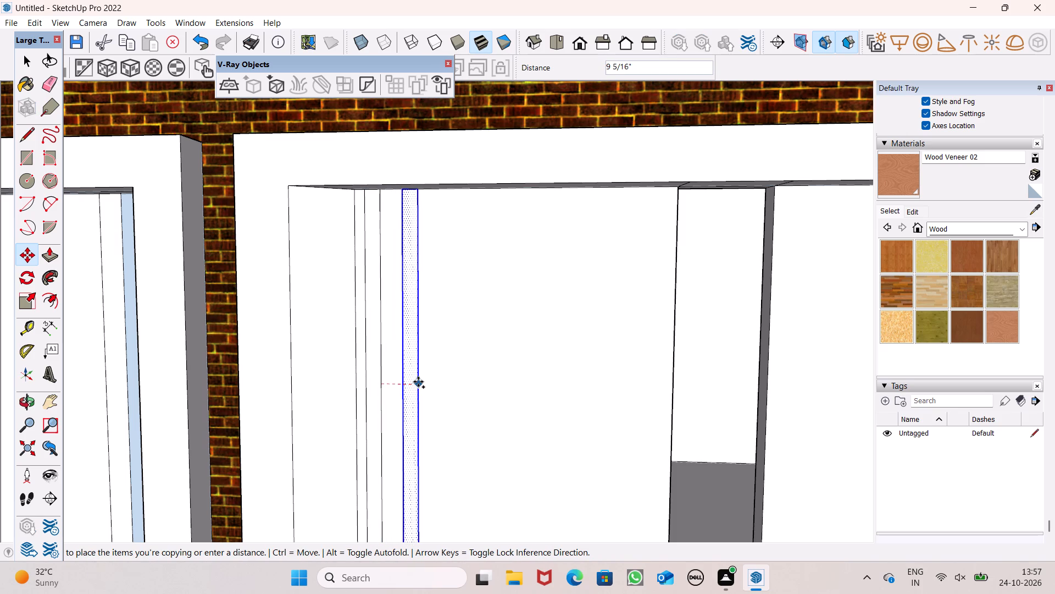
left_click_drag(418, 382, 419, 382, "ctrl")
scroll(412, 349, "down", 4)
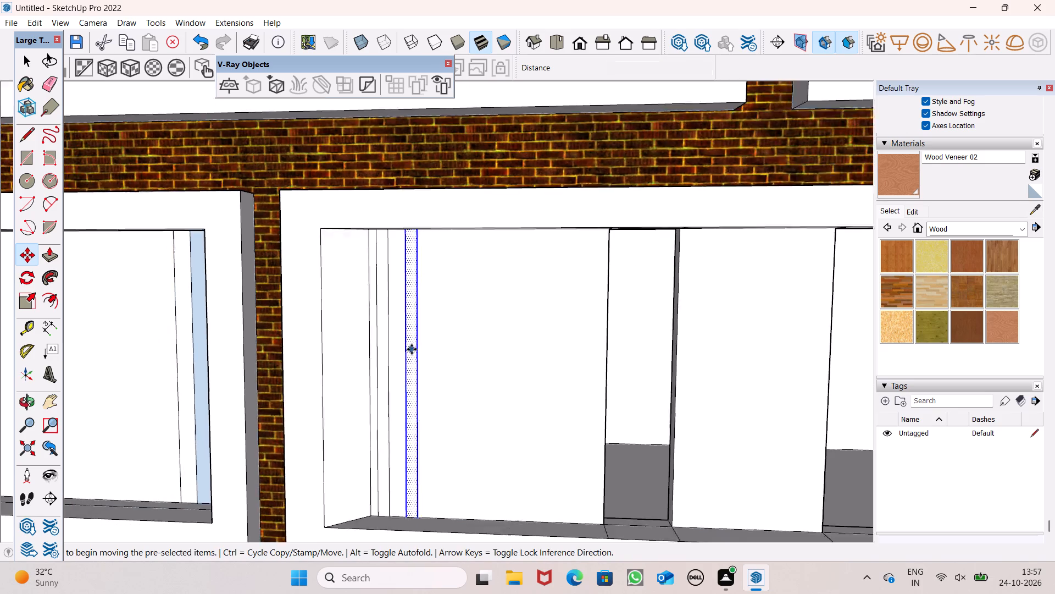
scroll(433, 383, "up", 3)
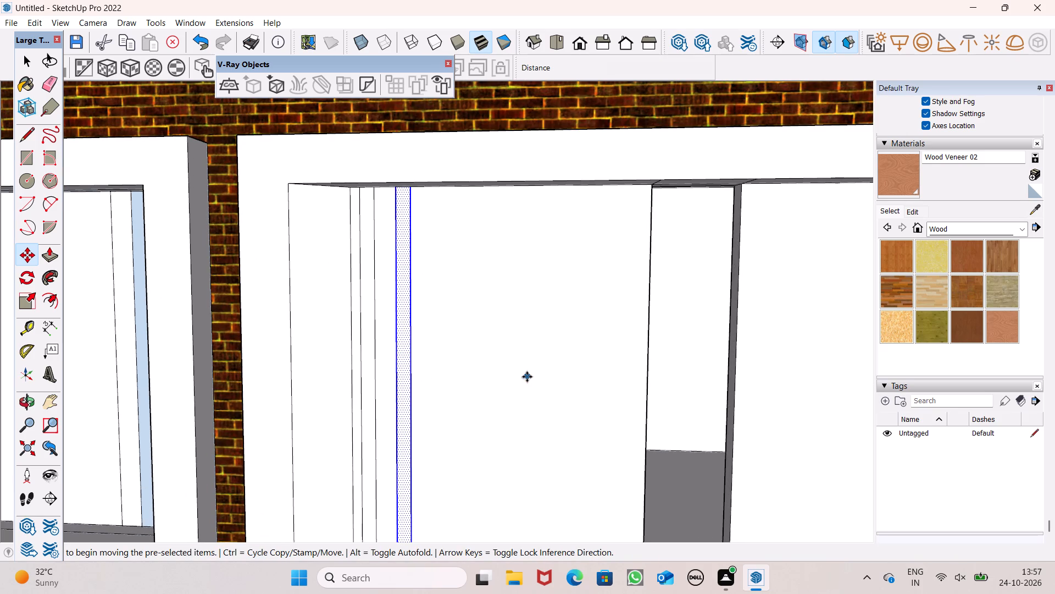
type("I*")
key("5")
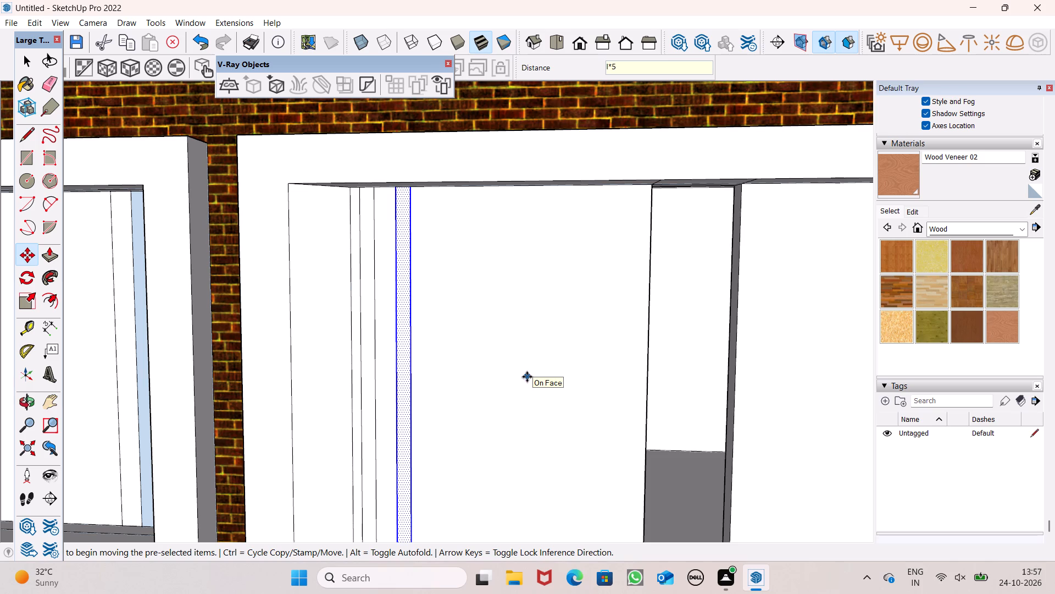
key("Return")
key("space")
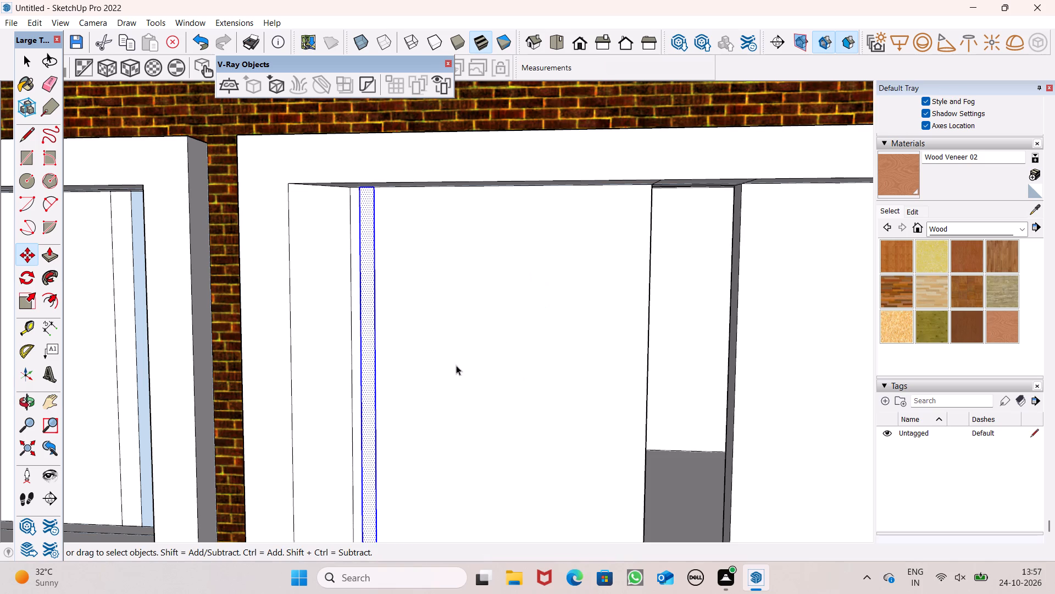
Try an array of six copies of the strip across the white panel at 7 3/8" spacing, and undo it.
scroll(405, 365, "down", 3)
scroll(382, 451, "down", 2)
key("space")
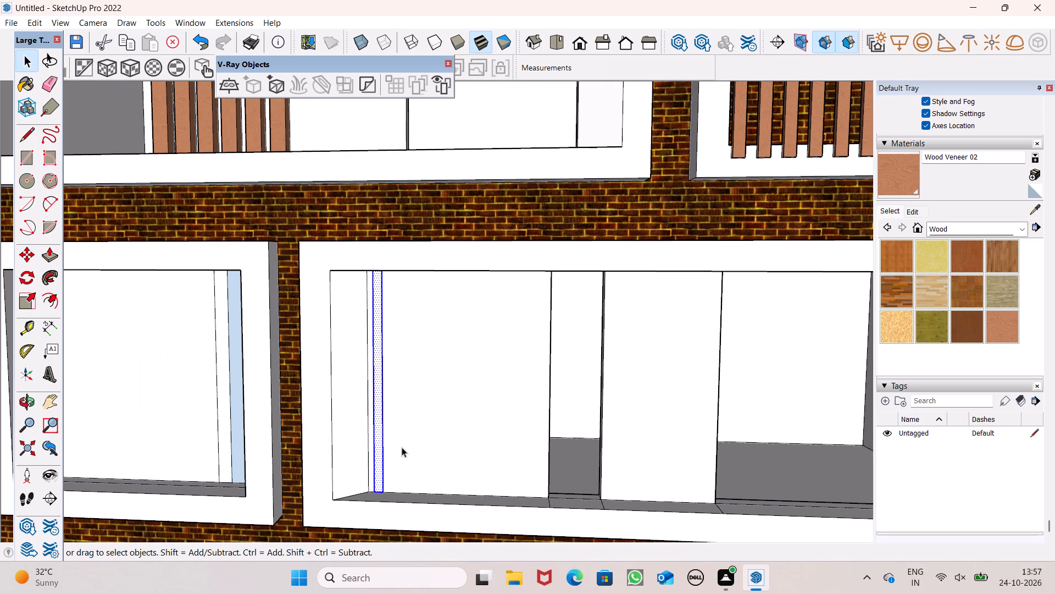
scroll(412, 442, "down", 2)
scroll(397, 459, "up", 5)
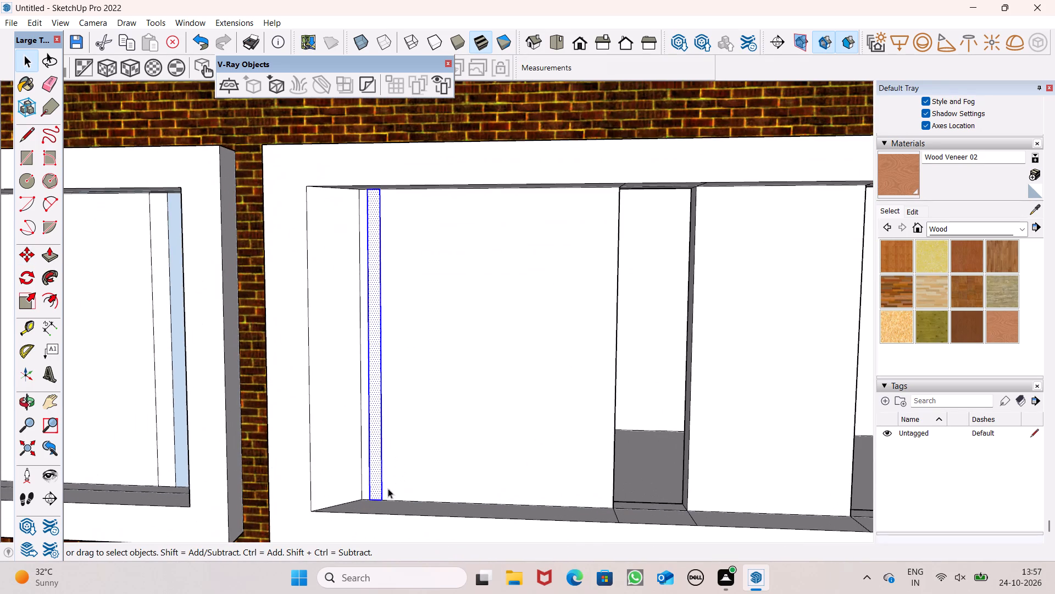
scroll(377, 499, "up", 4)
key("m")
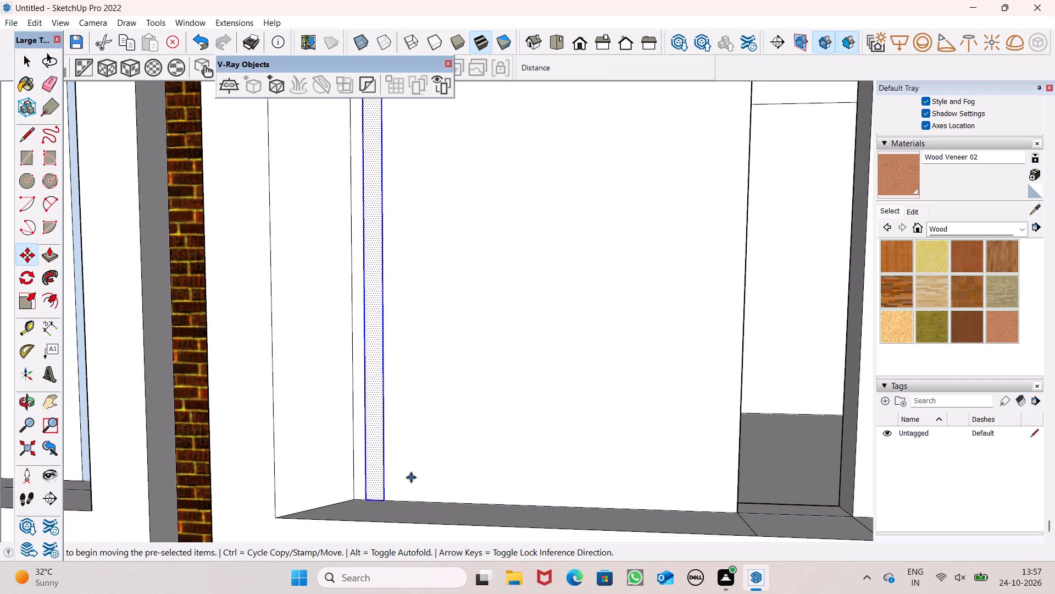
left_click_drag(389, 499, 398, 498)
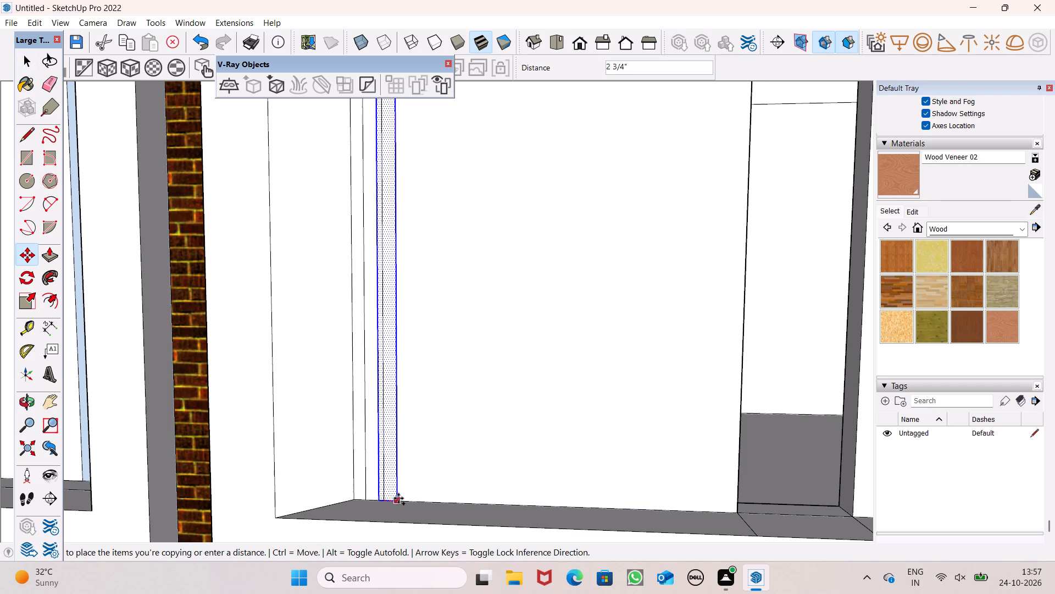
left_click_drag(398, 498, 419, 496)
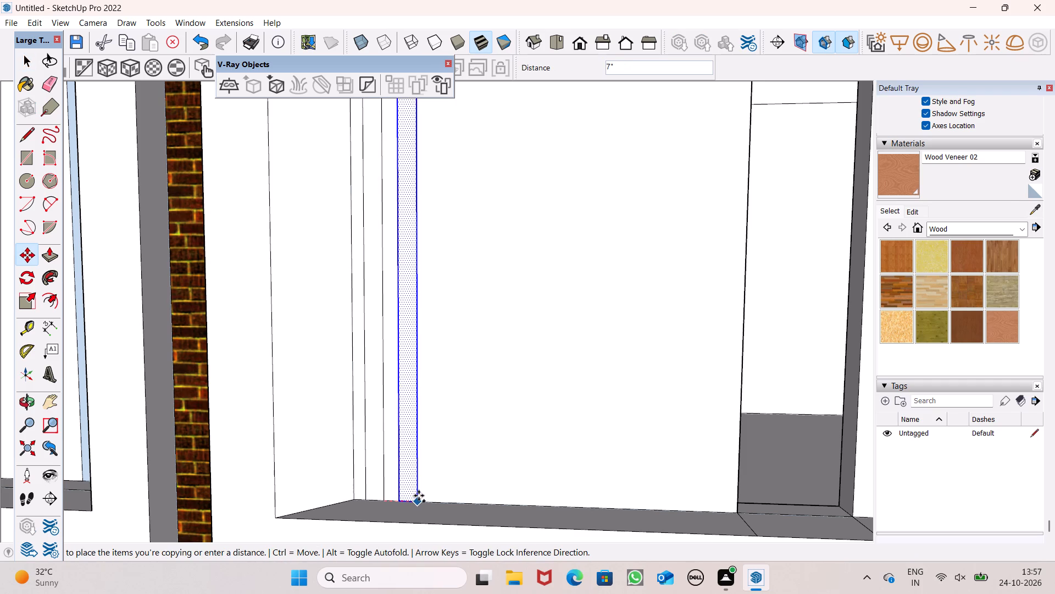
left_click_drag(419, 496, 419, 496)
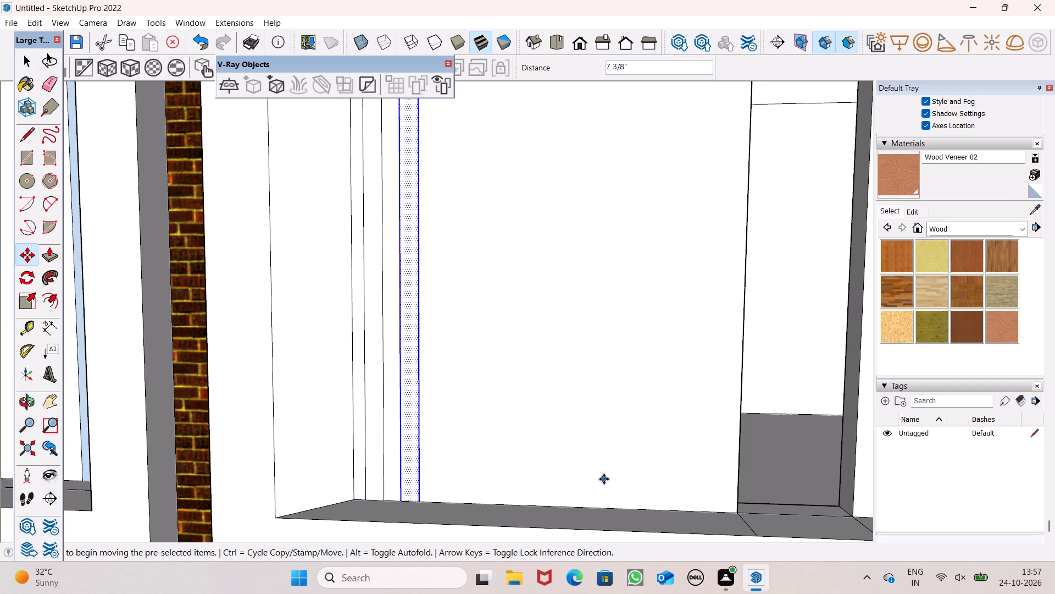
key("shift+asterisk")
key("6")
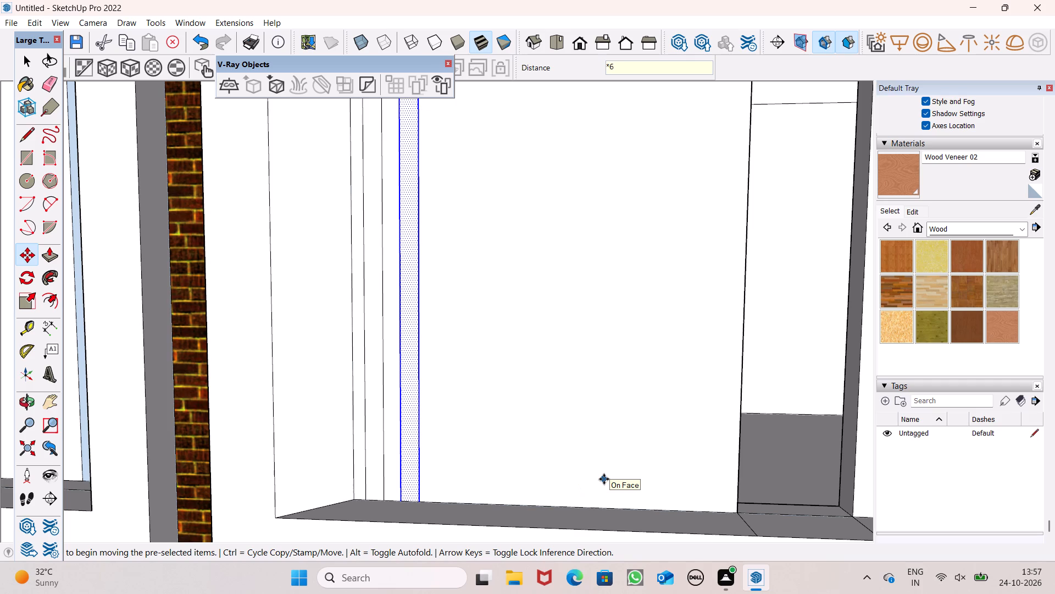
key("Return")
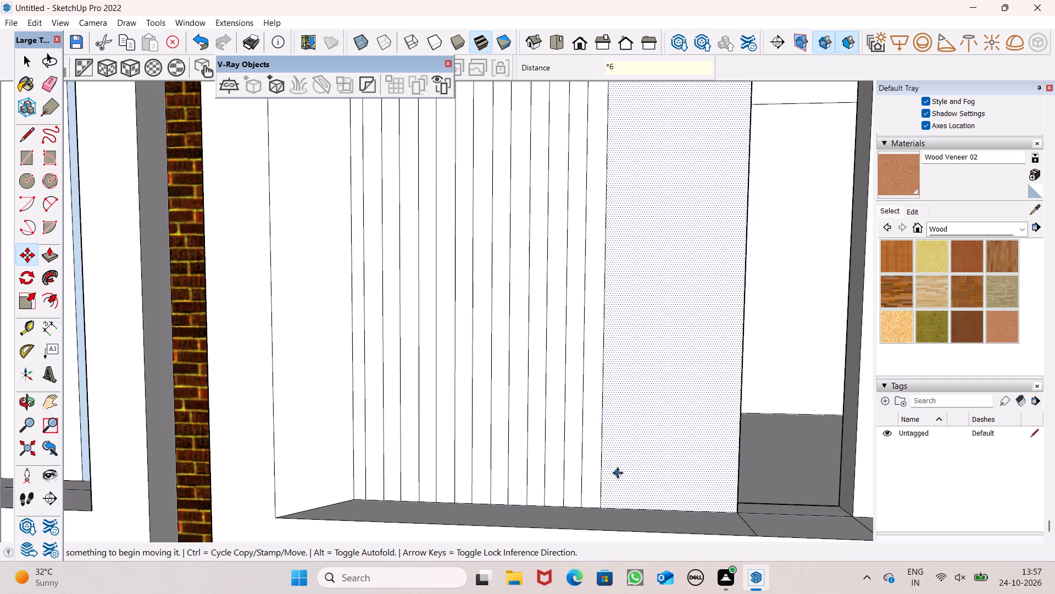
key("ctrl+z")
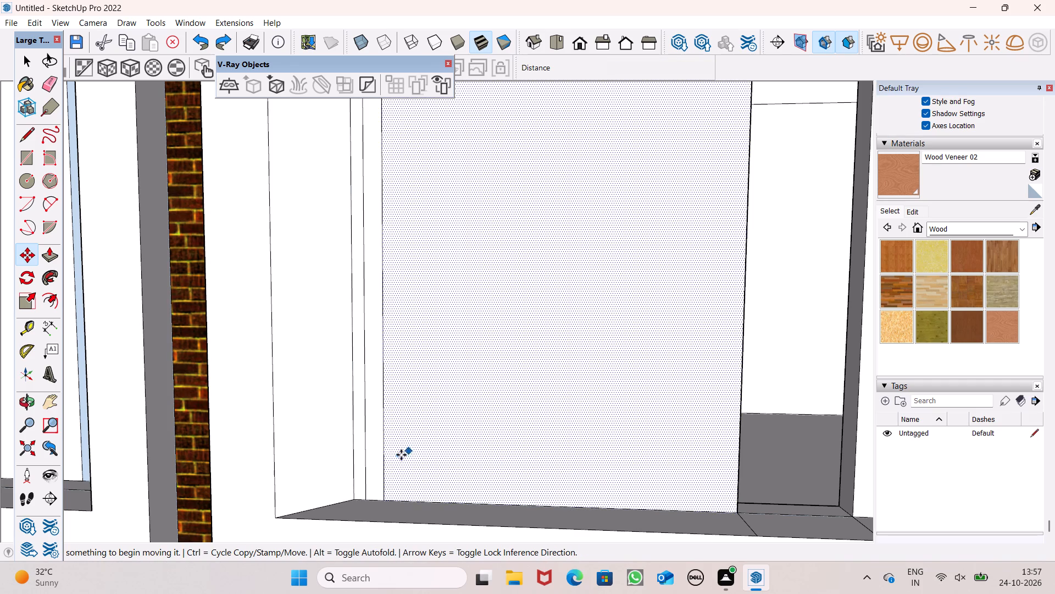
Array nine copies of the narrow strip across the wide opening's white panel at about 6 3/8" spacing.
key("space")
double_click(376, 477)
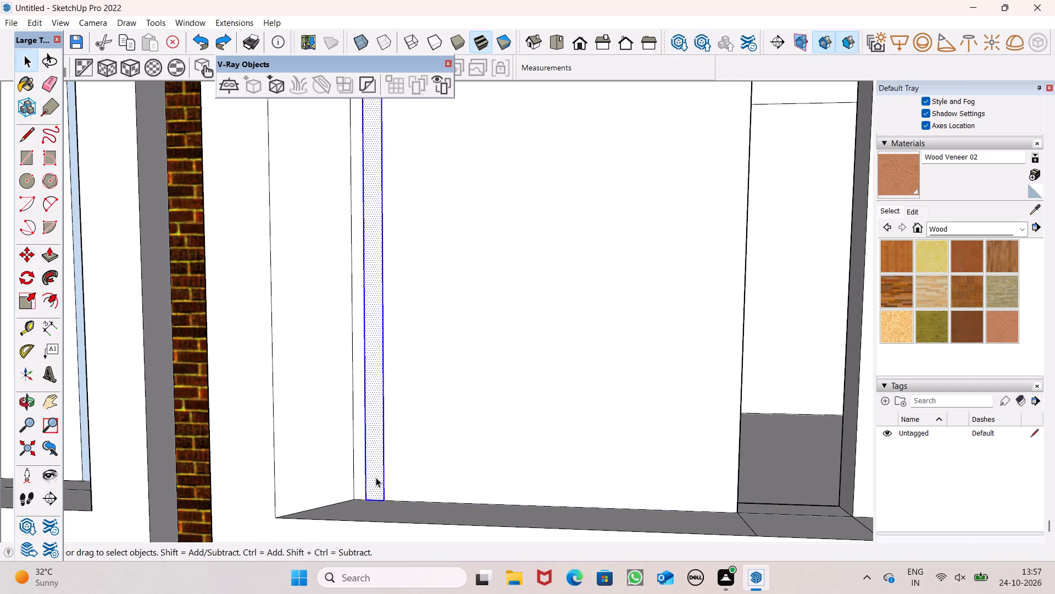
key("m")
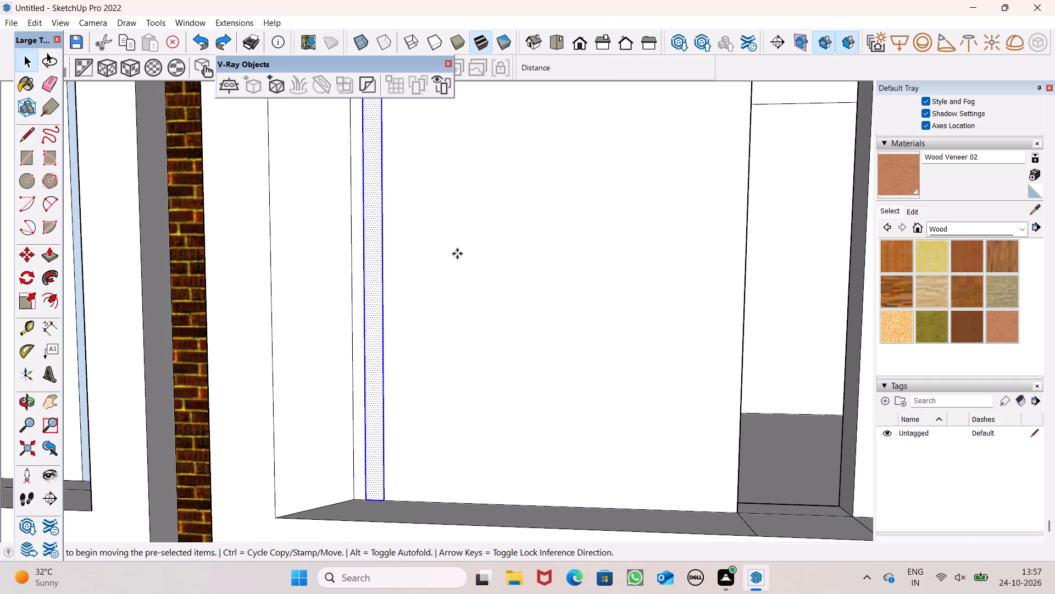
key("Return")
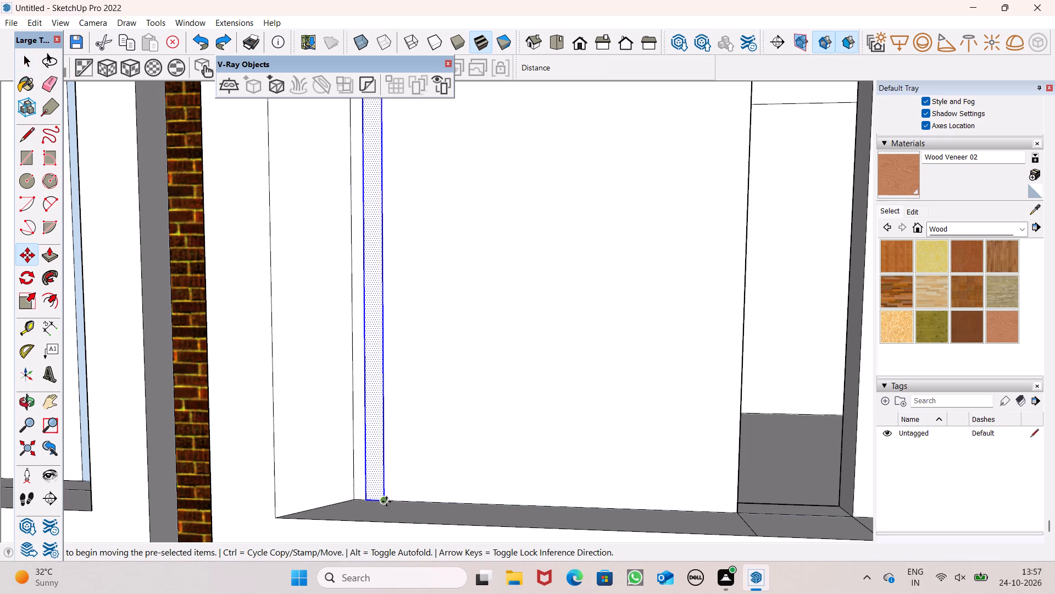
left_click_drag(386, 502, 413, 502)
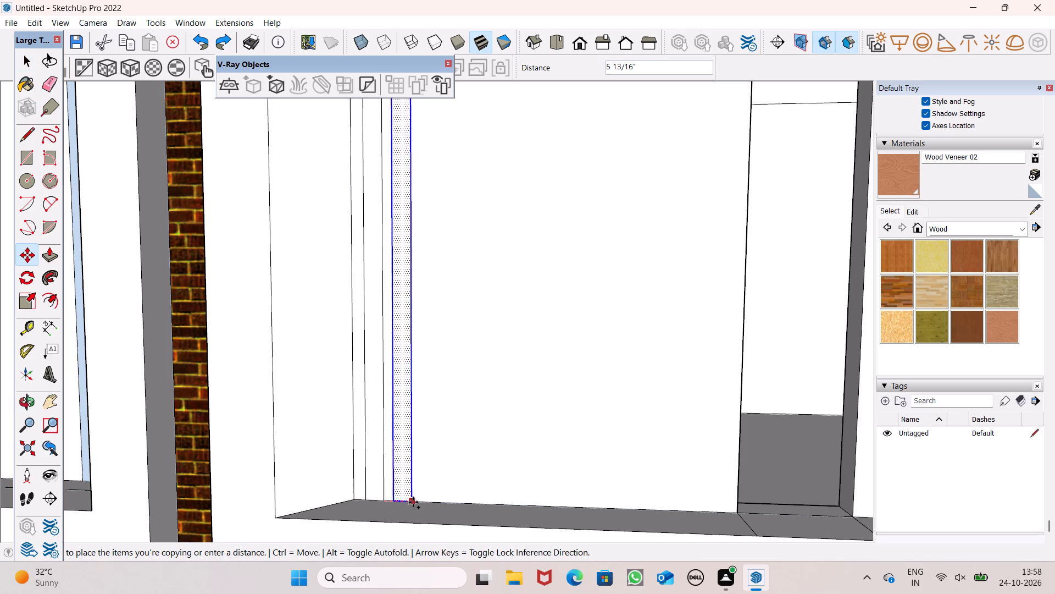
left_click_drag(413, 502, 414, 505)
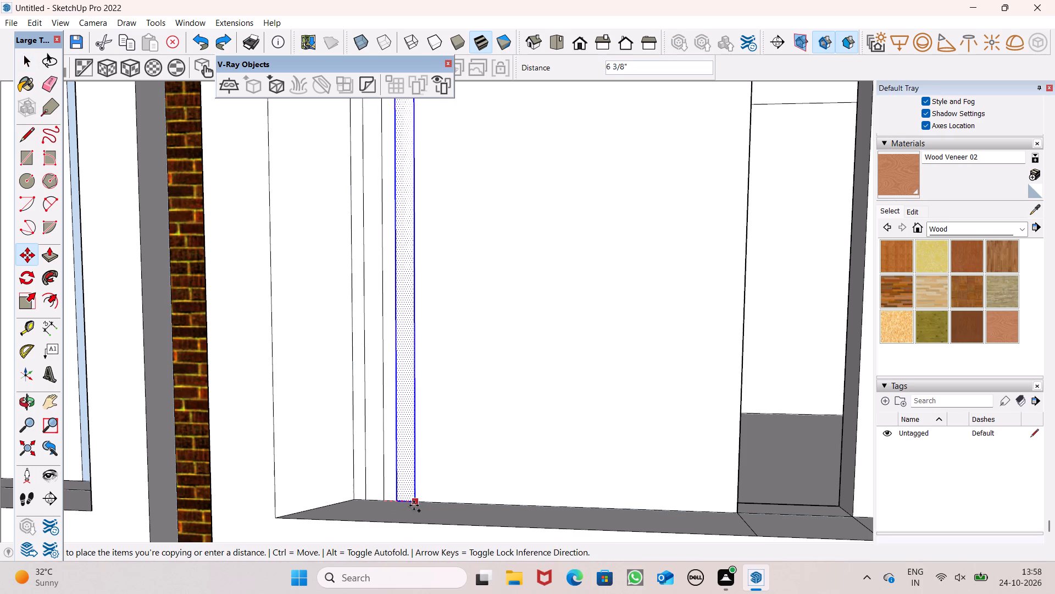
left_click_drag(414, 505, 414, 505)
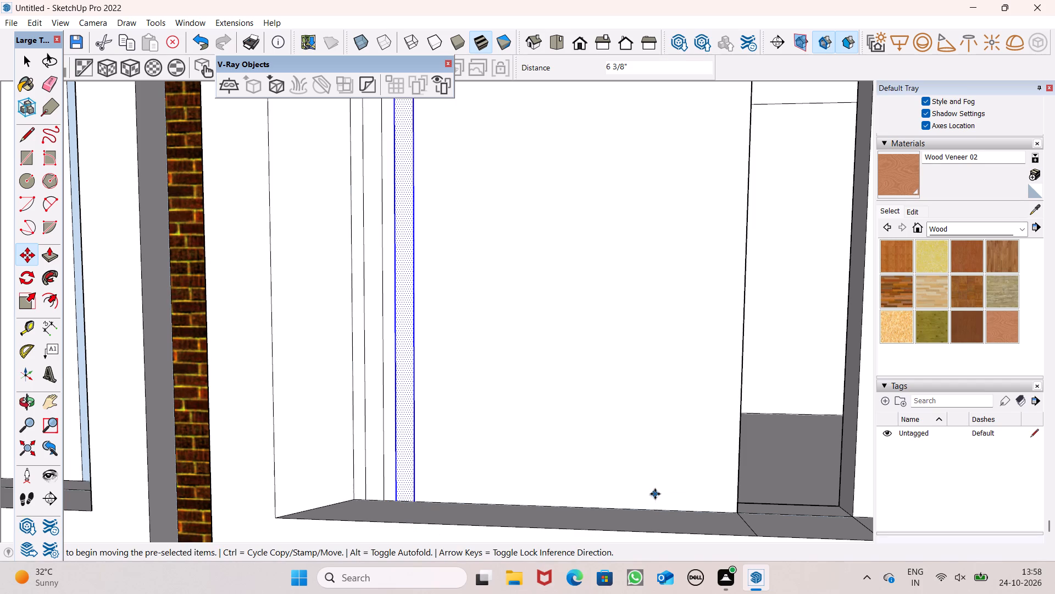
key("shift+asterisk")
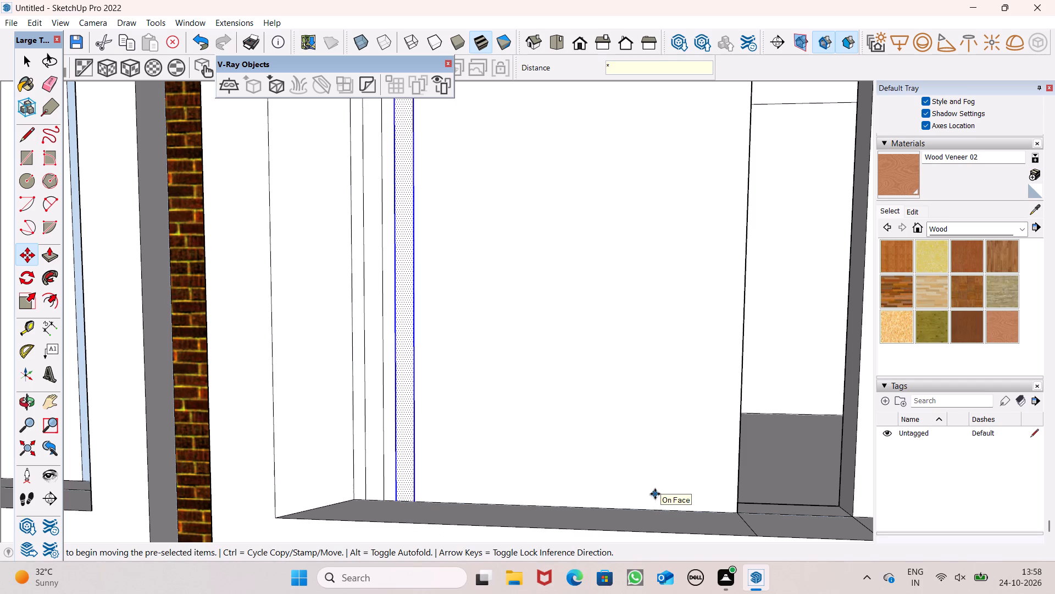
key("9")
key("Return")
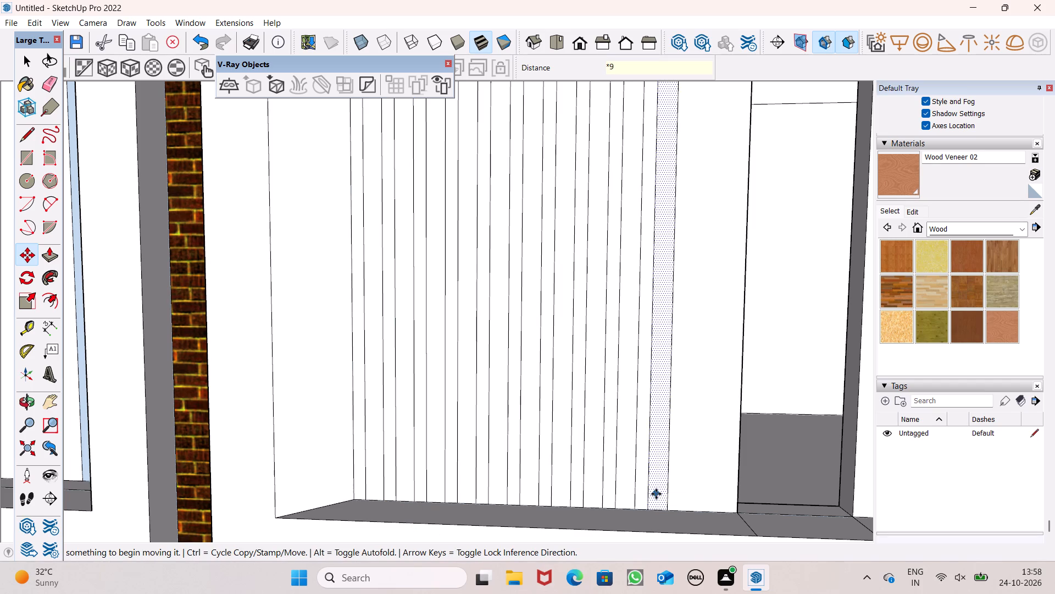
Copy the array's last strip about 5 1/2" towards the panel's right edge and nudge the copy about 7/16".
scroll(597, 483, "down", 1)
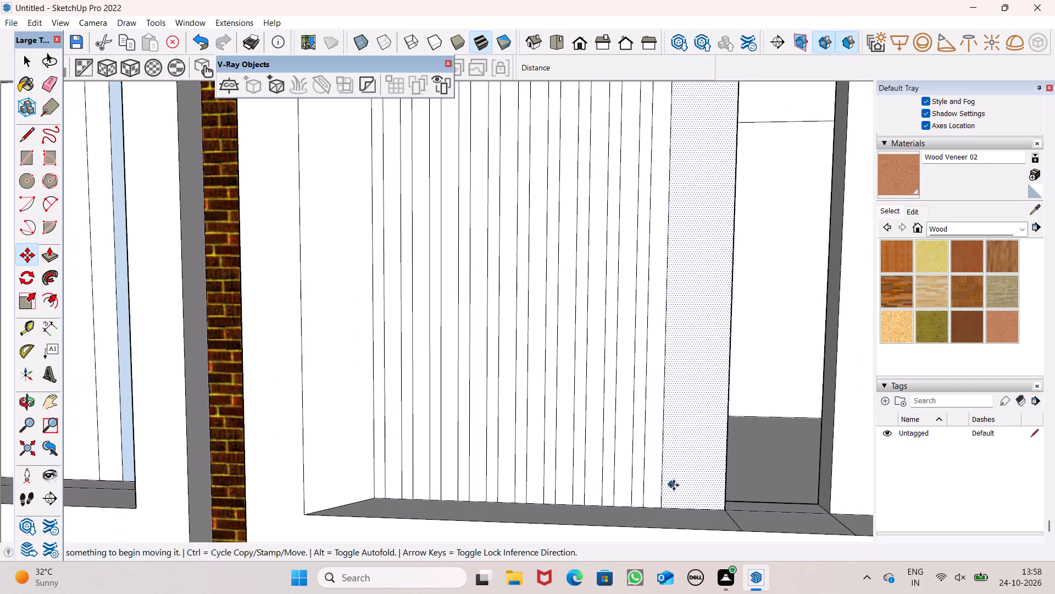
key("space")
scroll(393, 501, "up", 3)
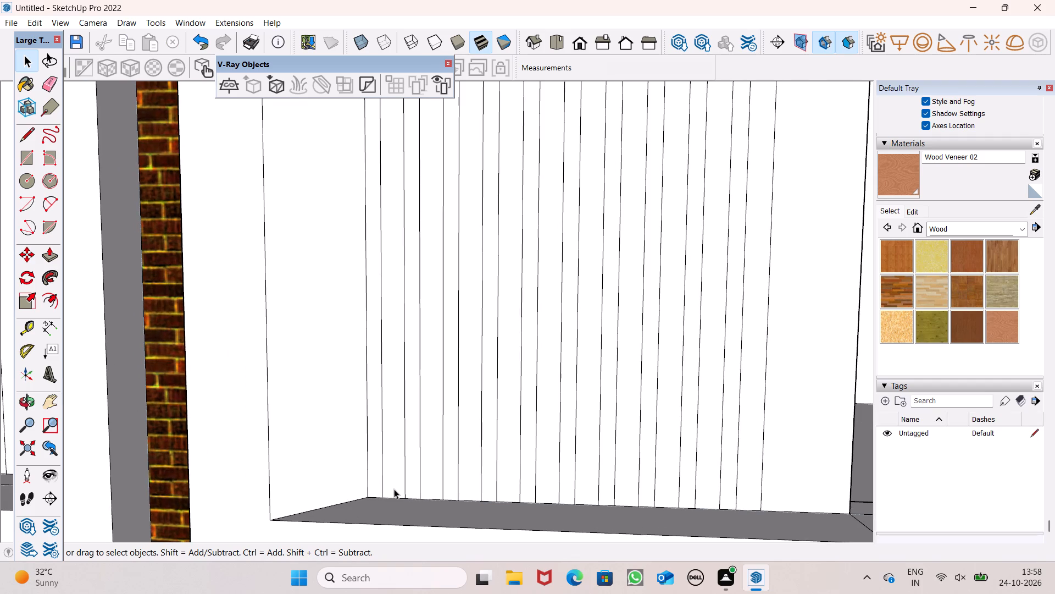
scroll(340, 484, "down", 1)
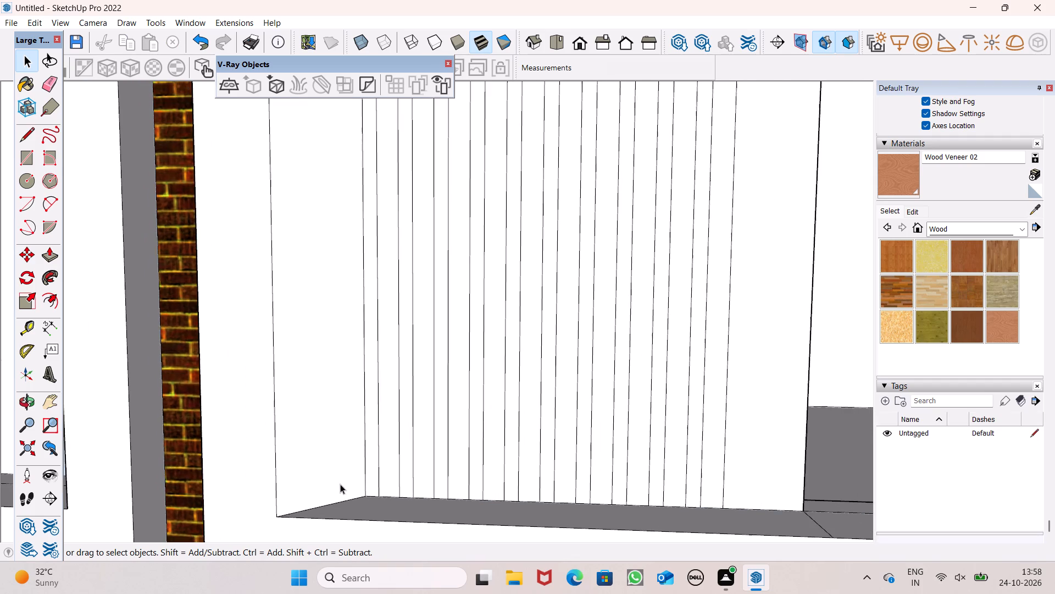
scroll(340, 484, "down", 1)
scroll(796, 504, "up", 2)
double_click(656, 488)
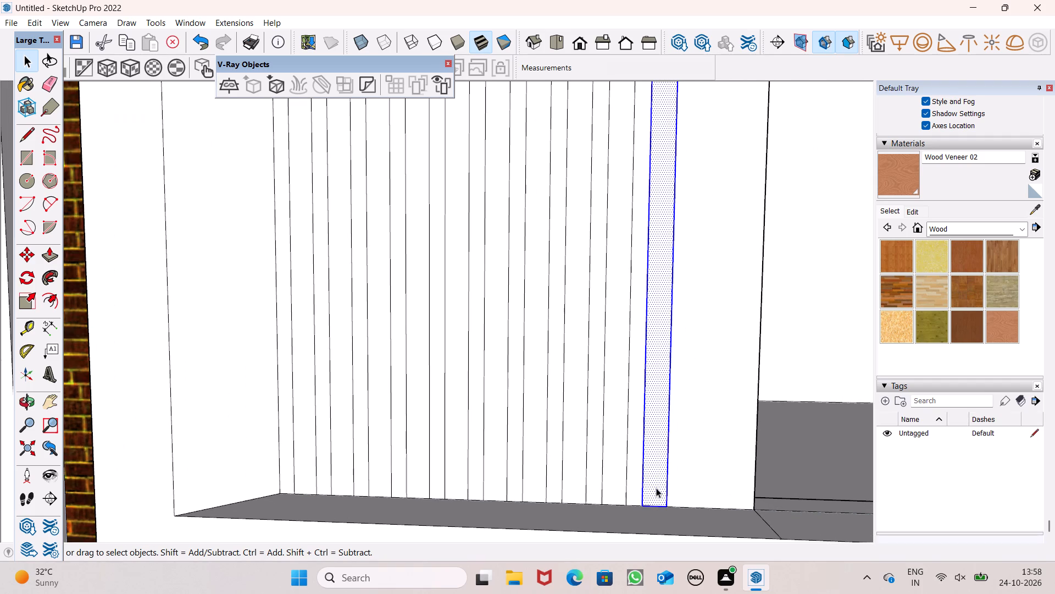
key("m")
key("Return")
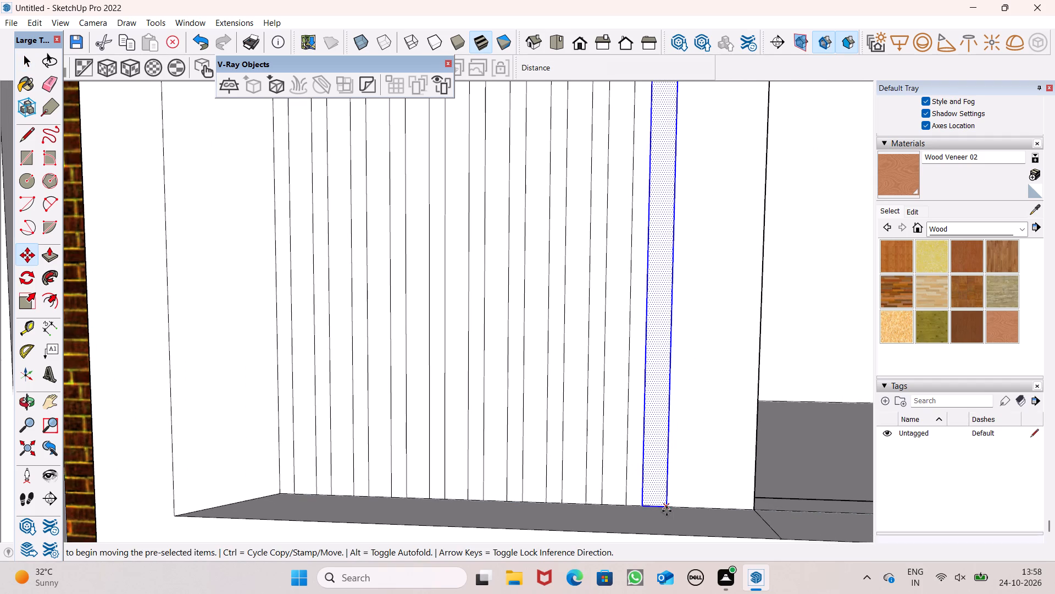
left_click_drag(664, 510, 698, 508)
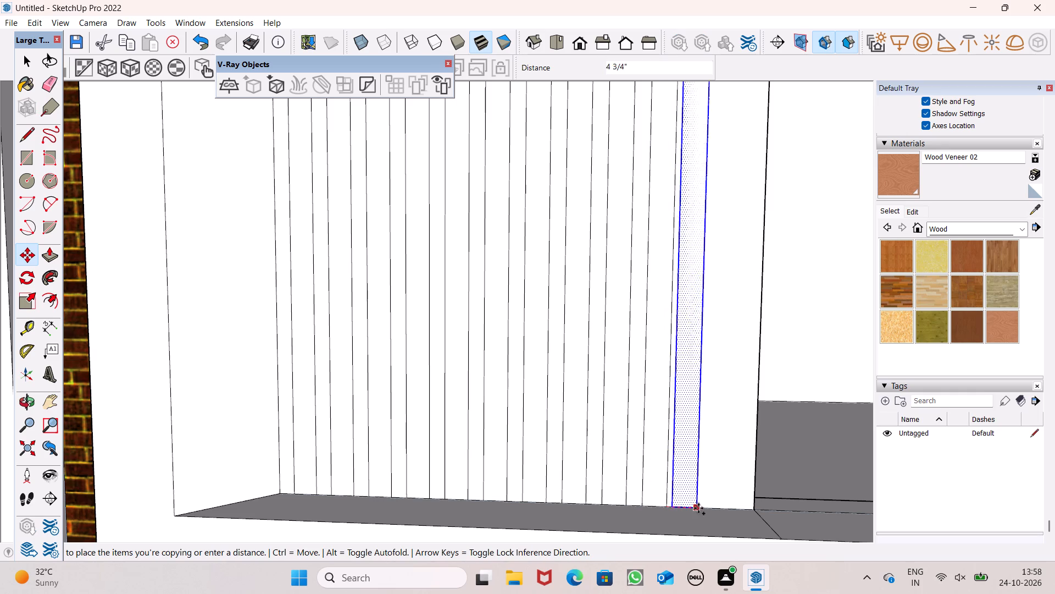
left_click_drag(698, 508, 701, 509)
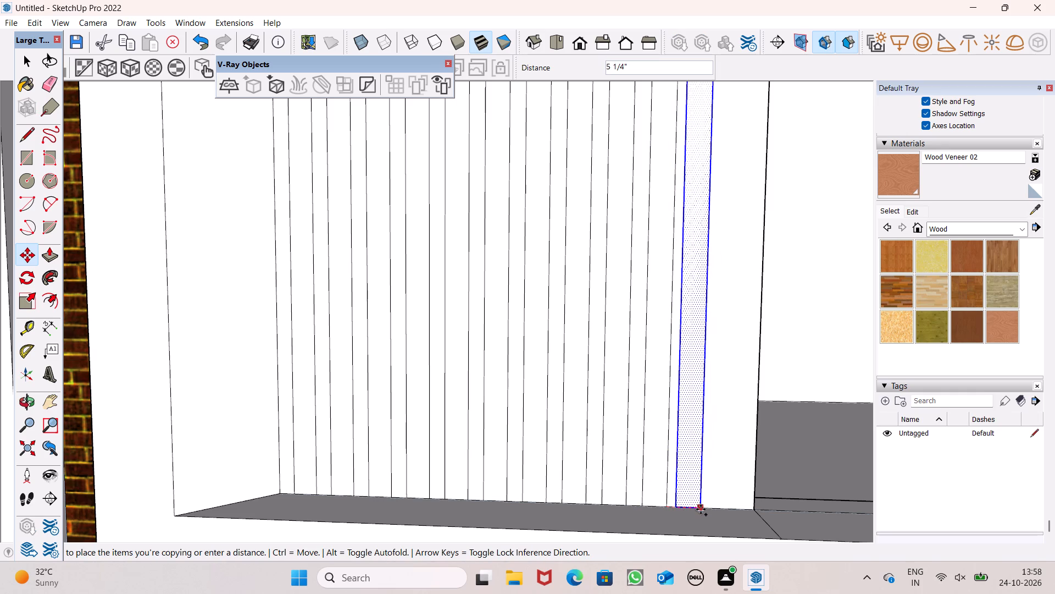
left_click_drag(701, 509, 702, 510)
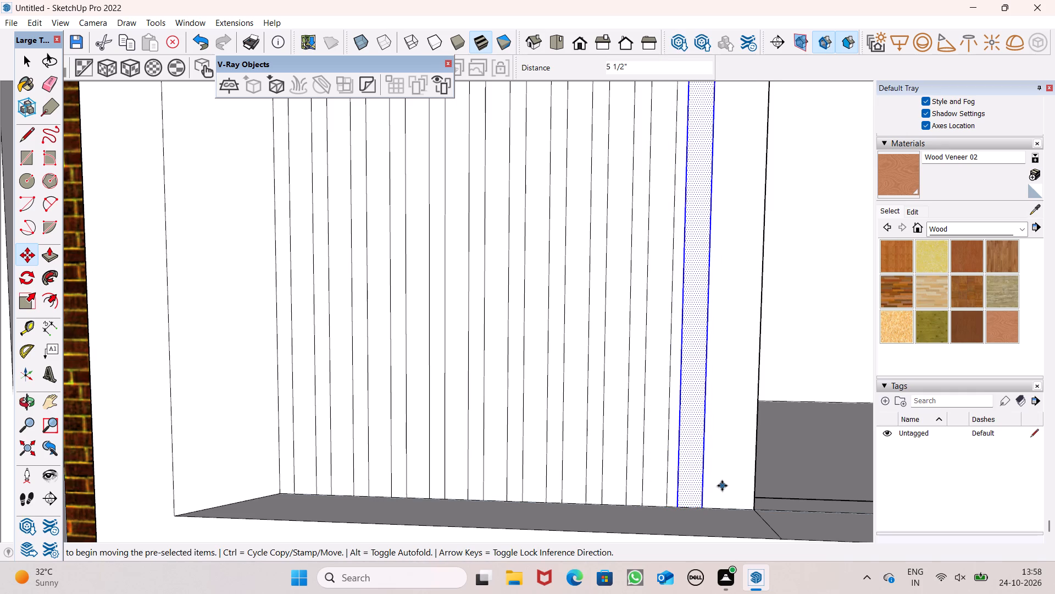
scroll(722, 485, "up", 6)
left_click(688, 527)
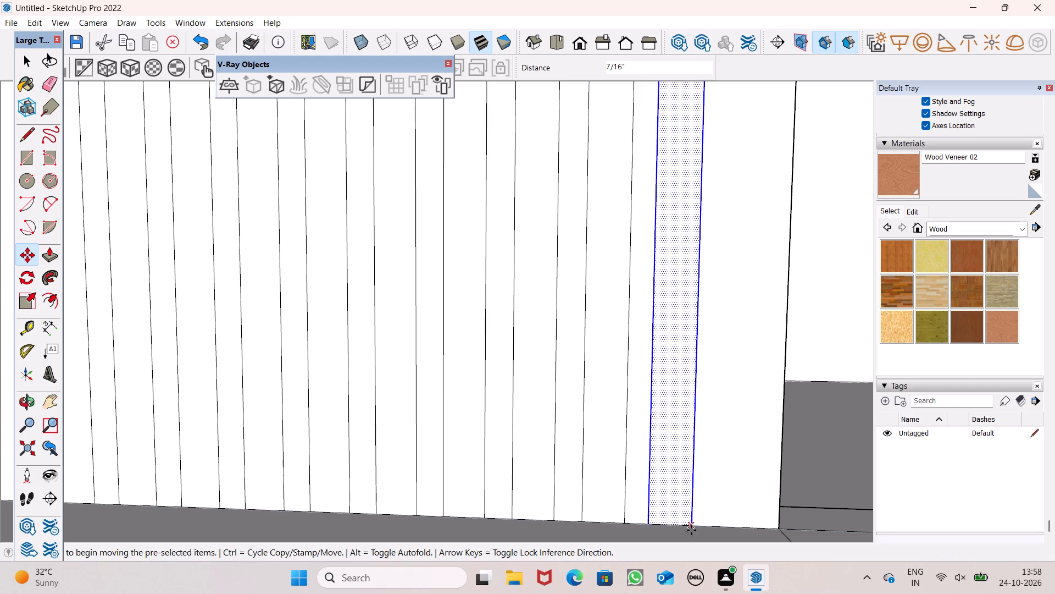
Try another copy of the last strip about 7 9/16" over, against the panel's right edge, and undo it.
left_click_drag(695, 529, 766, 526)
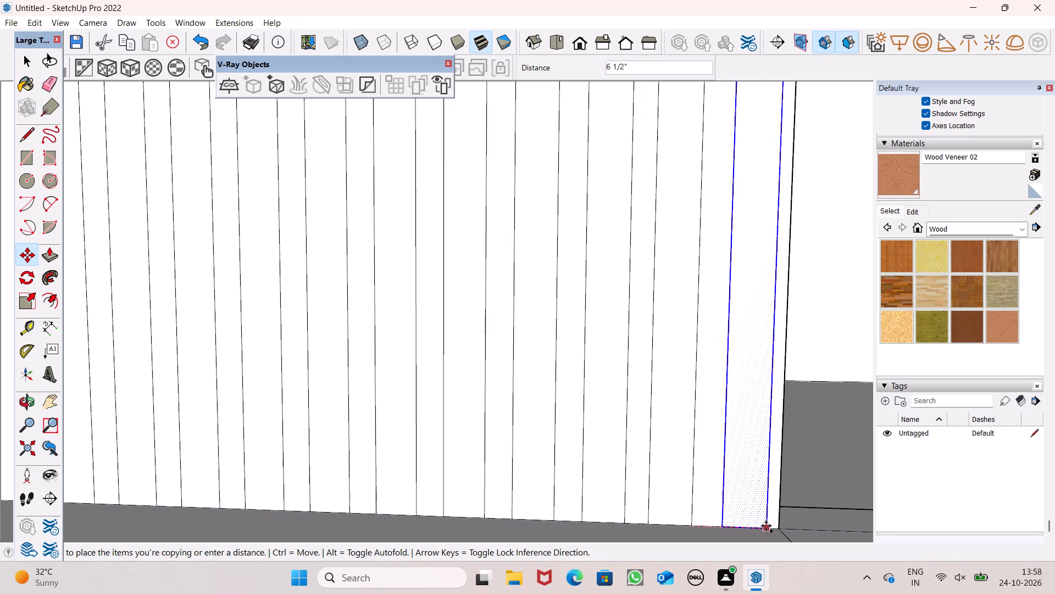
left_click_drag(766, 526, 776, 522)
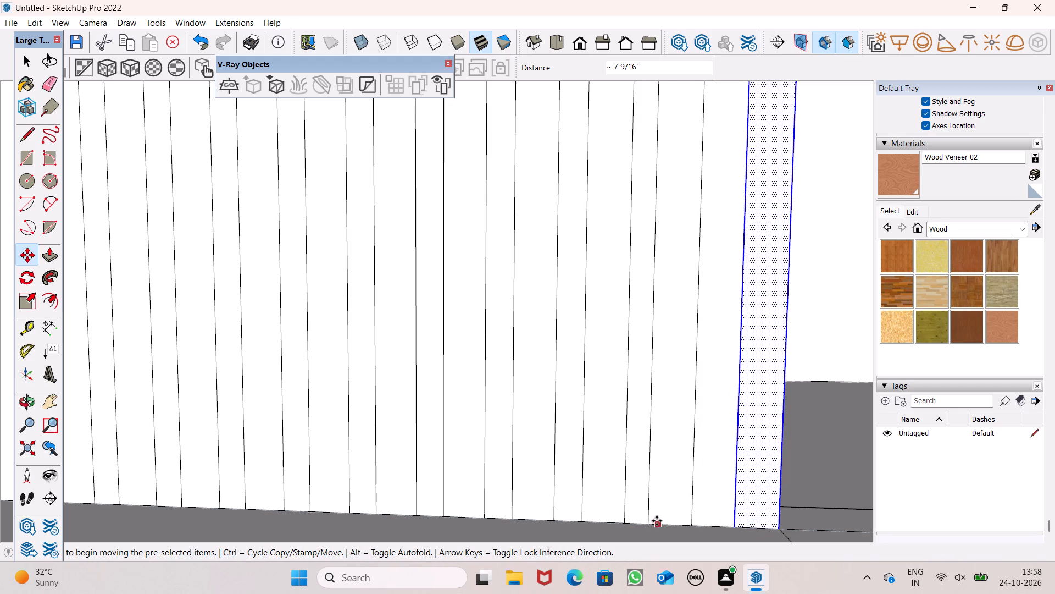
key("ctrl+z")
Select the face and edges of the last strip nearest the white panel's right edge.
key("space")
double_click(667, 515)
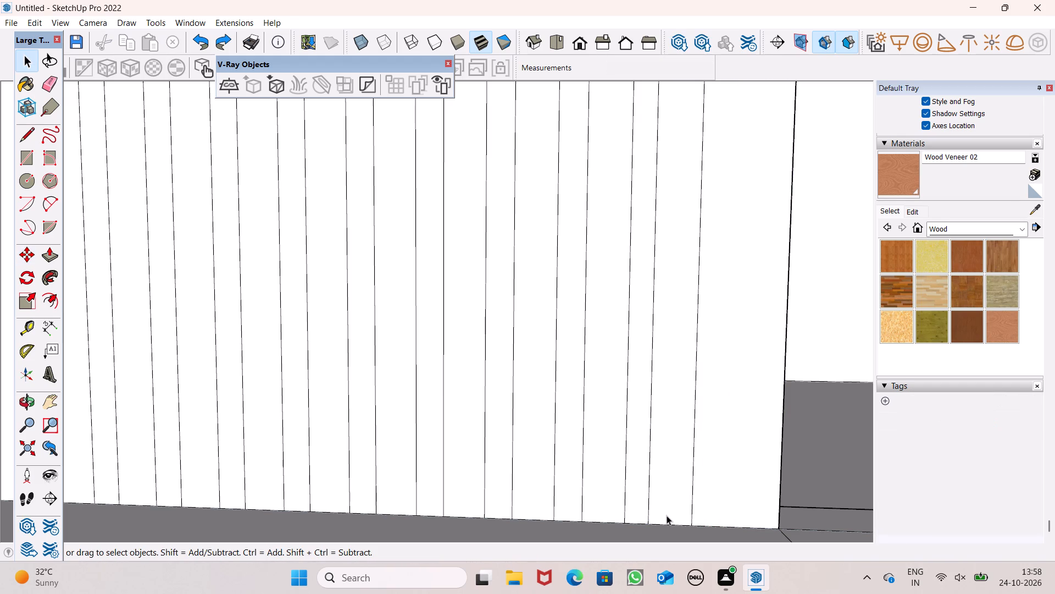
scroll(574, 499, "down", 2)
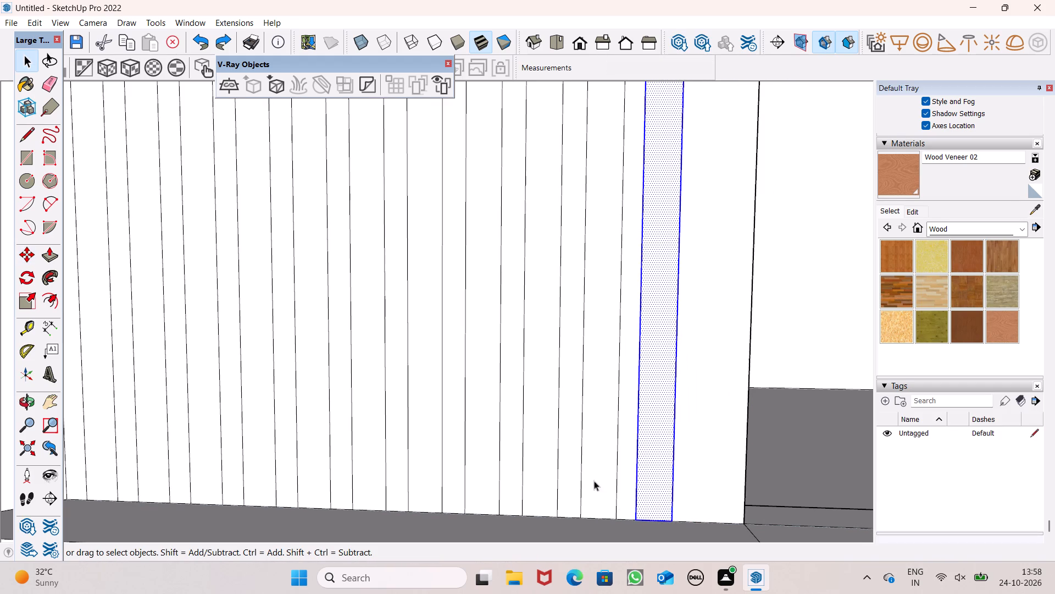